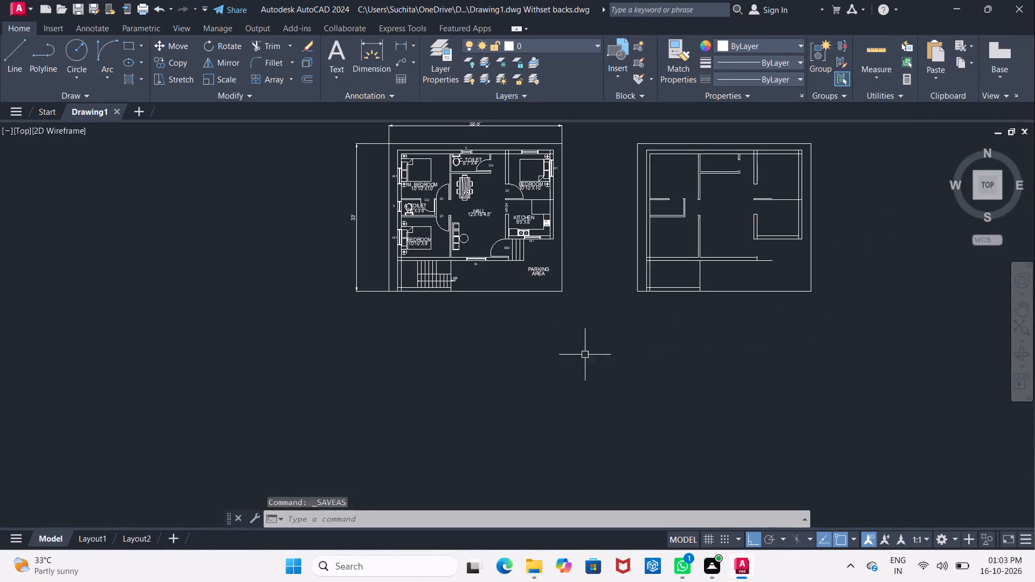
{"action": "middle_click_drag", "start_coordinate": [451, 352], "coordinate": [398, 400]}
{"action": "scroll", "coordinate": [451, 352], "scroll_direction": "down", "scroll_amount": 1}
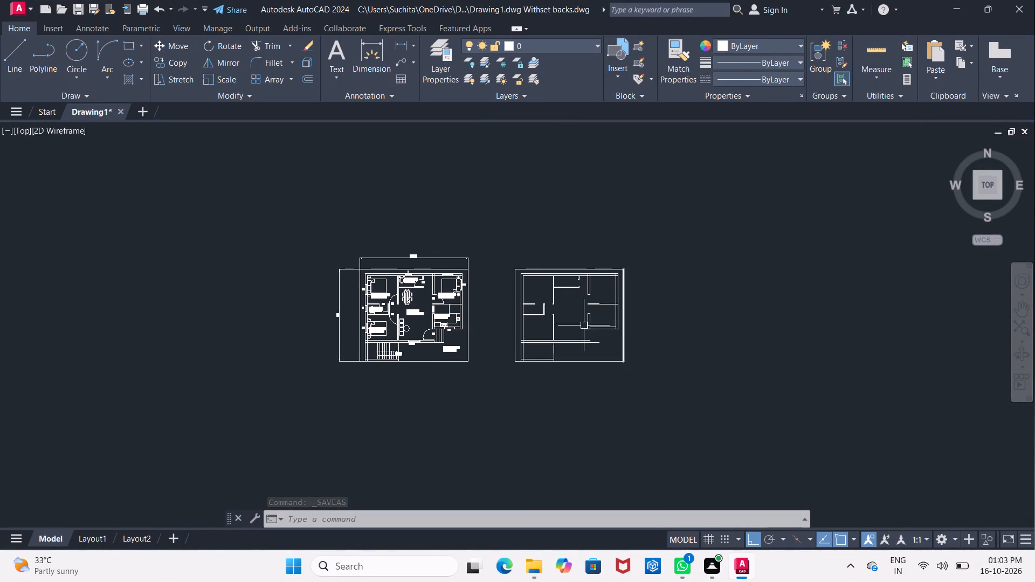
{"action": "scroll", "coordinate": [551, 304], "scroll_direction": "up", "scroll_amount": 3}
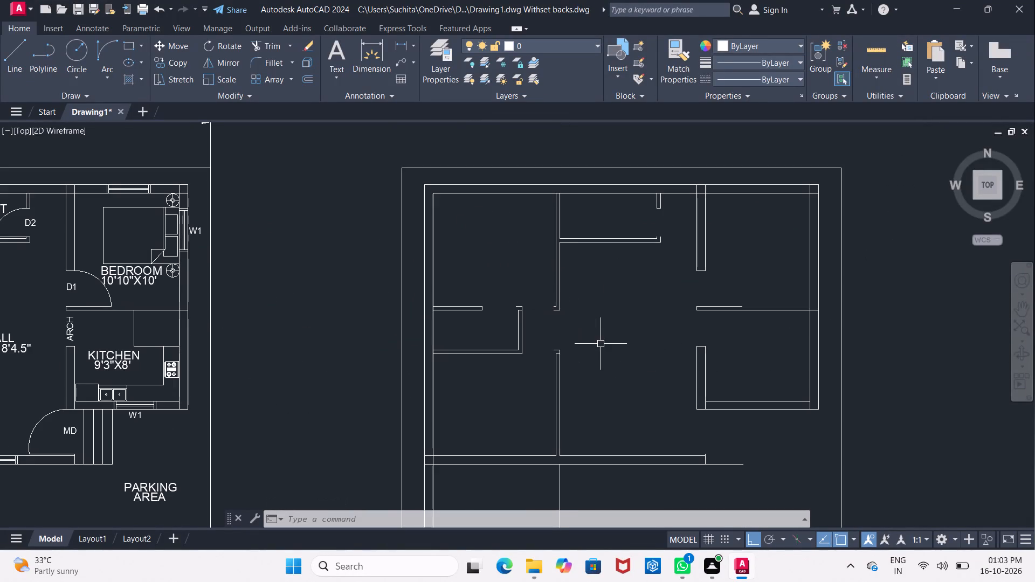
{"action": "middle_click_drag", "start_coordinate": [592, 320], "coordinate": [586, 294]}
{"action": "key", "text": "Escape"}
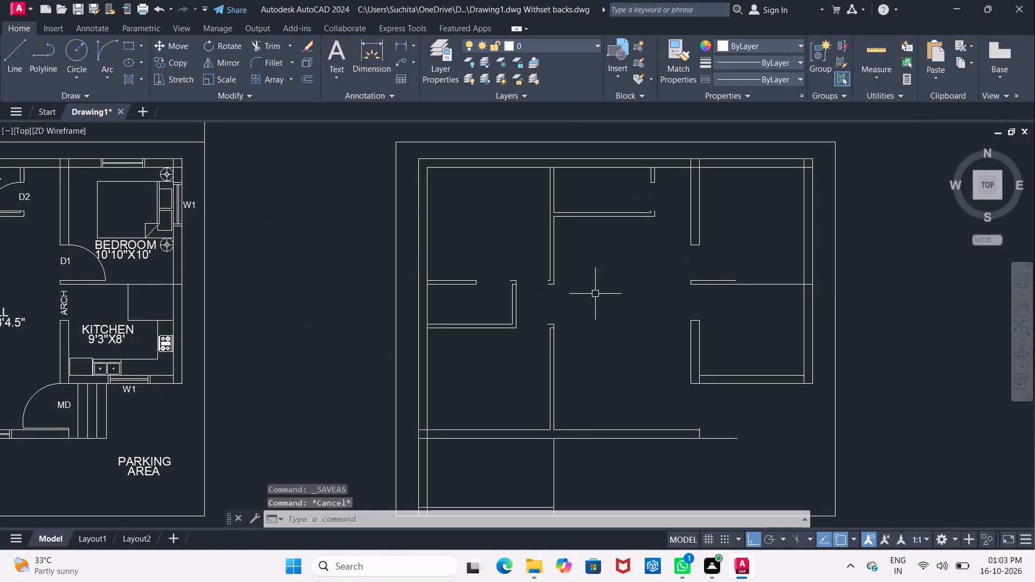
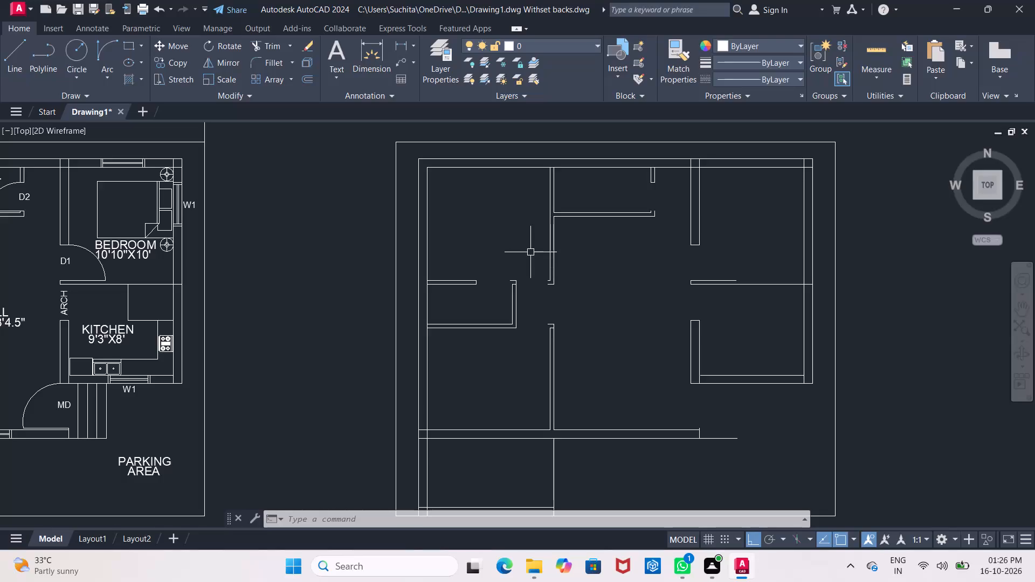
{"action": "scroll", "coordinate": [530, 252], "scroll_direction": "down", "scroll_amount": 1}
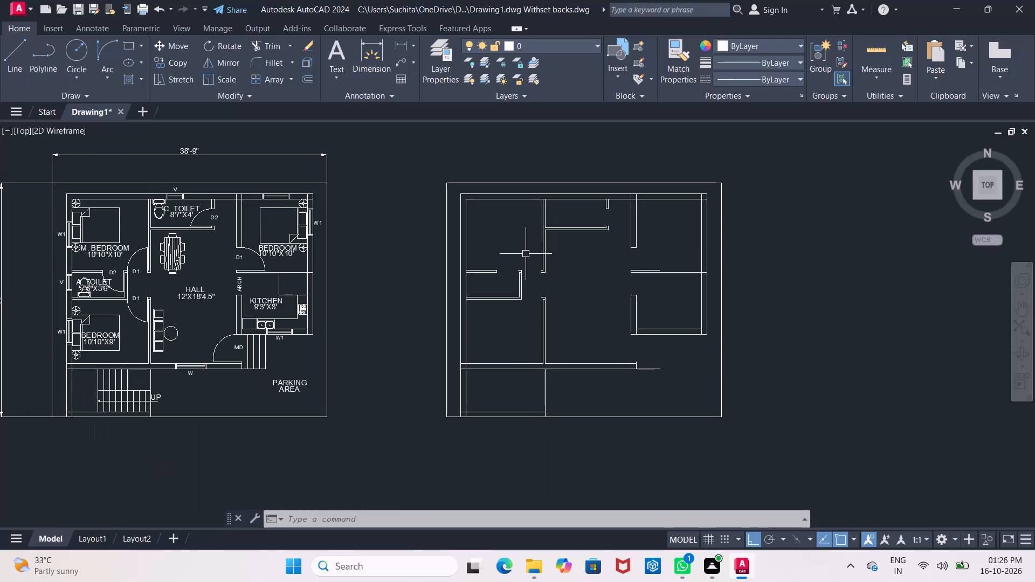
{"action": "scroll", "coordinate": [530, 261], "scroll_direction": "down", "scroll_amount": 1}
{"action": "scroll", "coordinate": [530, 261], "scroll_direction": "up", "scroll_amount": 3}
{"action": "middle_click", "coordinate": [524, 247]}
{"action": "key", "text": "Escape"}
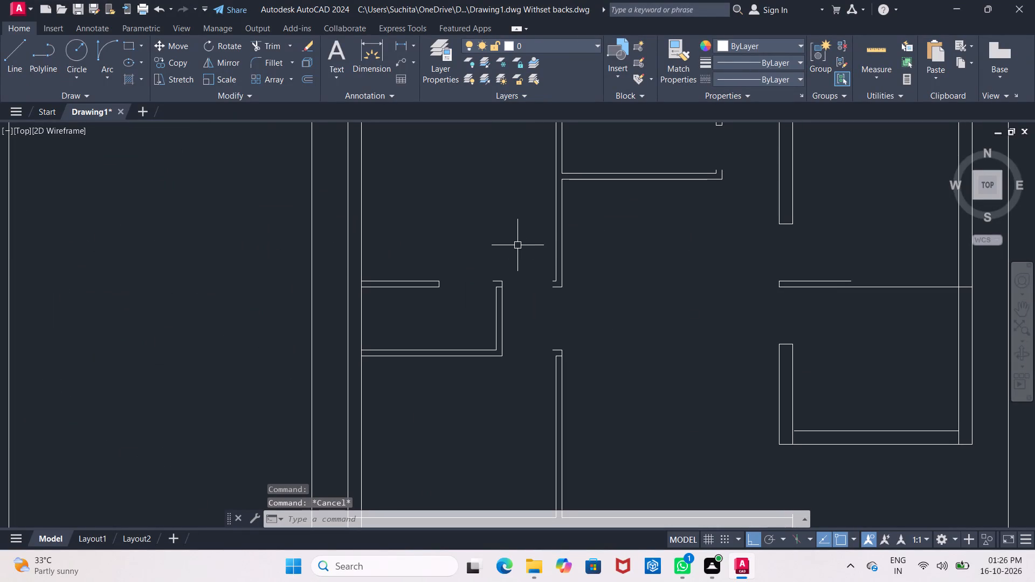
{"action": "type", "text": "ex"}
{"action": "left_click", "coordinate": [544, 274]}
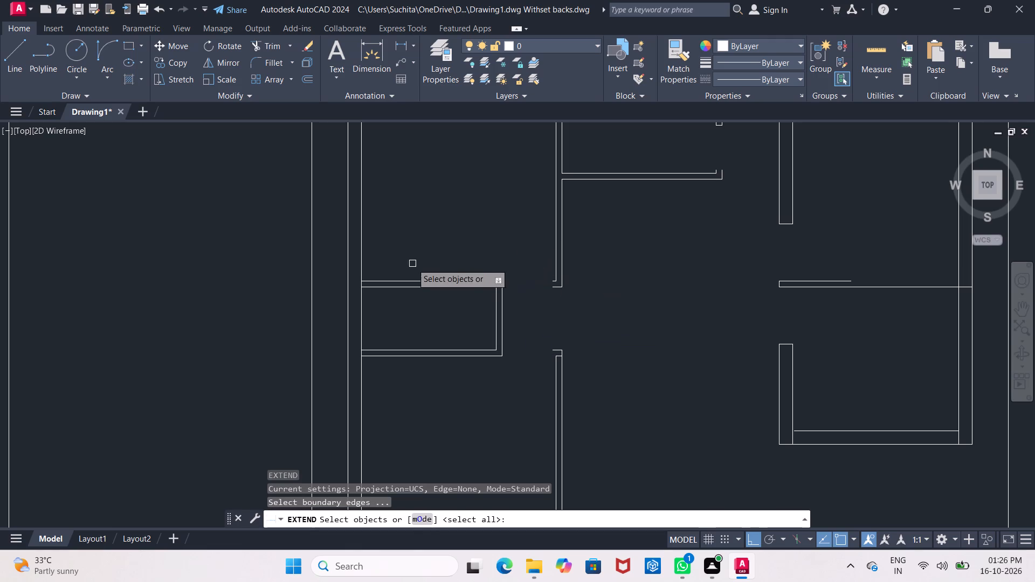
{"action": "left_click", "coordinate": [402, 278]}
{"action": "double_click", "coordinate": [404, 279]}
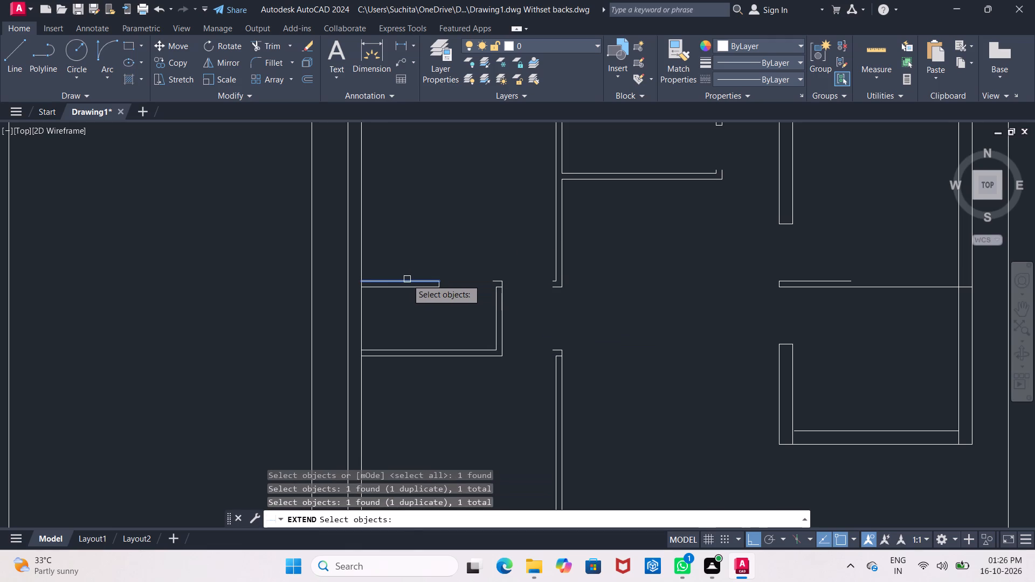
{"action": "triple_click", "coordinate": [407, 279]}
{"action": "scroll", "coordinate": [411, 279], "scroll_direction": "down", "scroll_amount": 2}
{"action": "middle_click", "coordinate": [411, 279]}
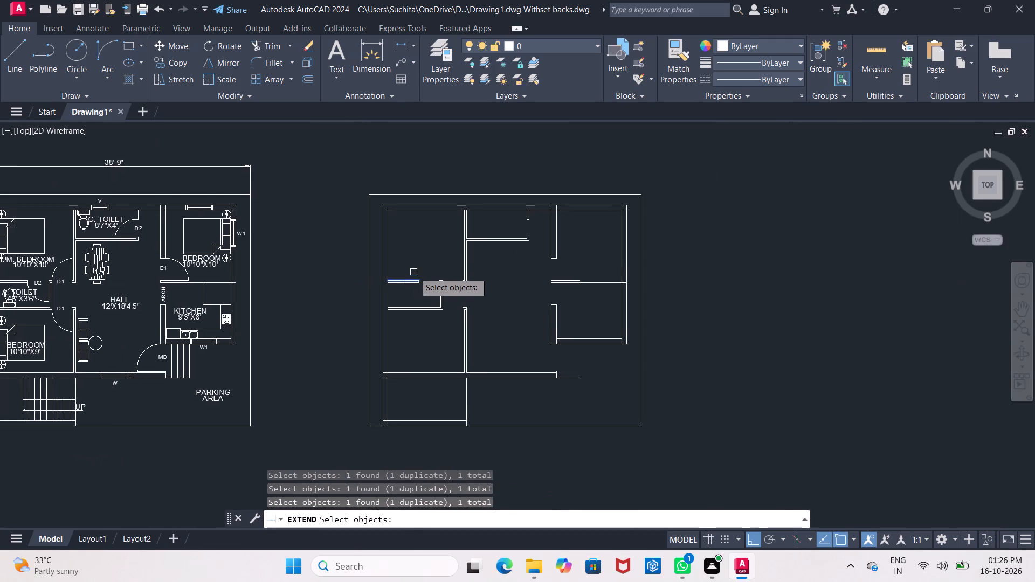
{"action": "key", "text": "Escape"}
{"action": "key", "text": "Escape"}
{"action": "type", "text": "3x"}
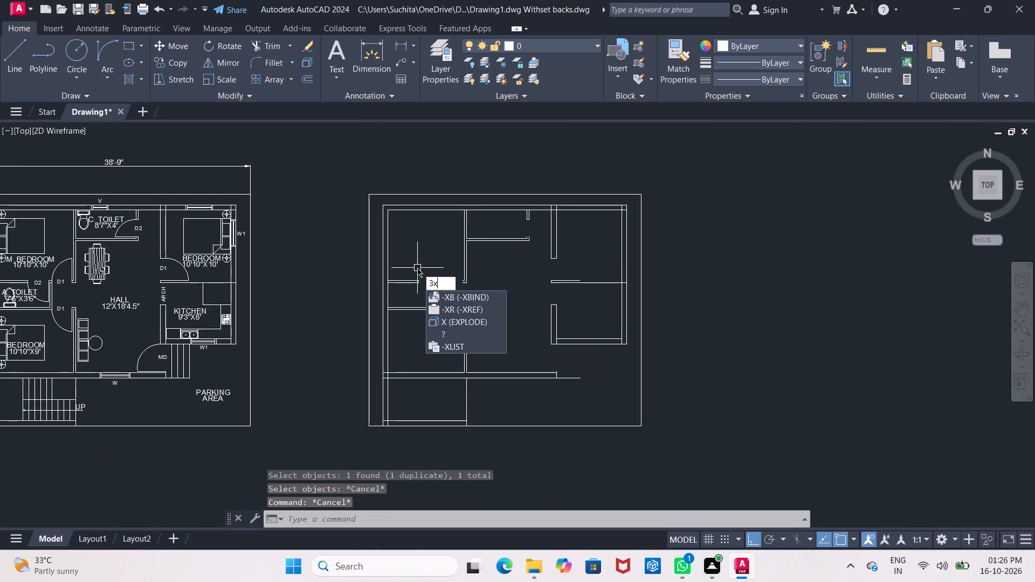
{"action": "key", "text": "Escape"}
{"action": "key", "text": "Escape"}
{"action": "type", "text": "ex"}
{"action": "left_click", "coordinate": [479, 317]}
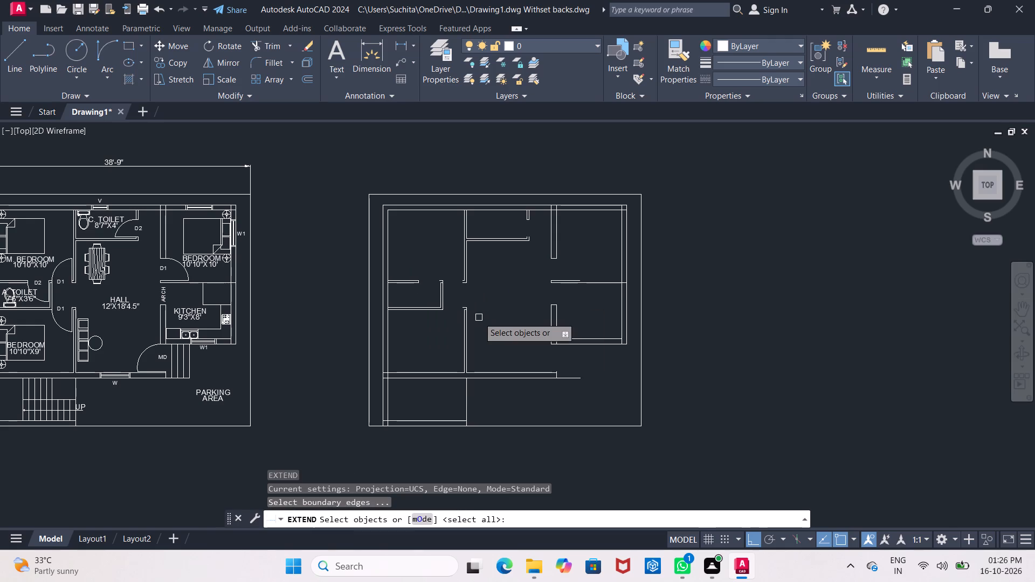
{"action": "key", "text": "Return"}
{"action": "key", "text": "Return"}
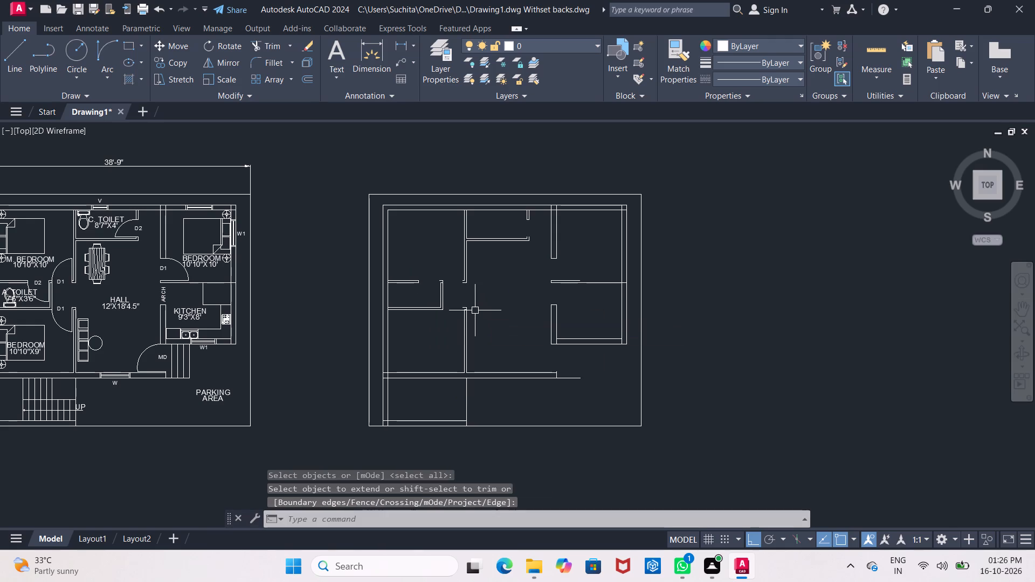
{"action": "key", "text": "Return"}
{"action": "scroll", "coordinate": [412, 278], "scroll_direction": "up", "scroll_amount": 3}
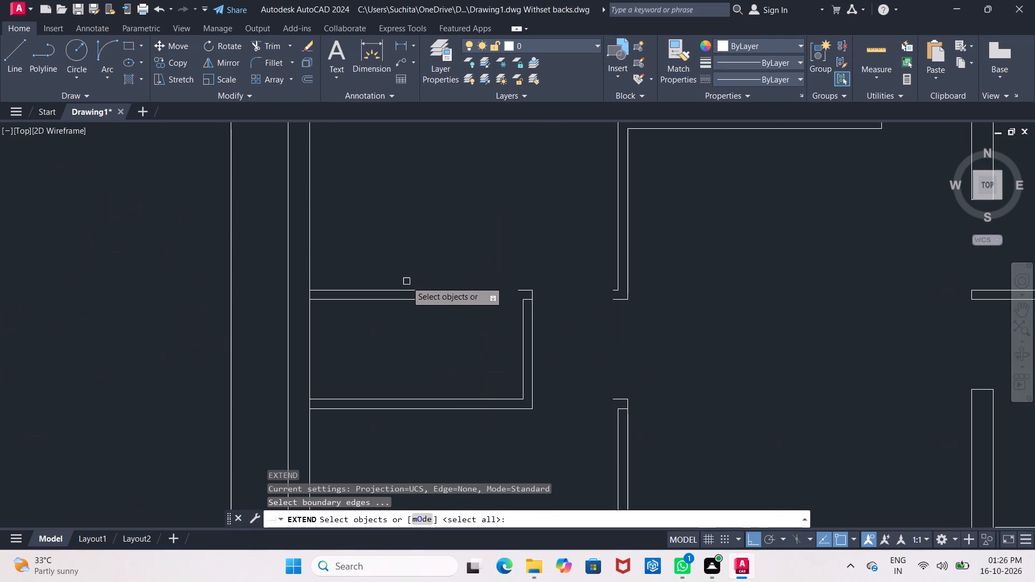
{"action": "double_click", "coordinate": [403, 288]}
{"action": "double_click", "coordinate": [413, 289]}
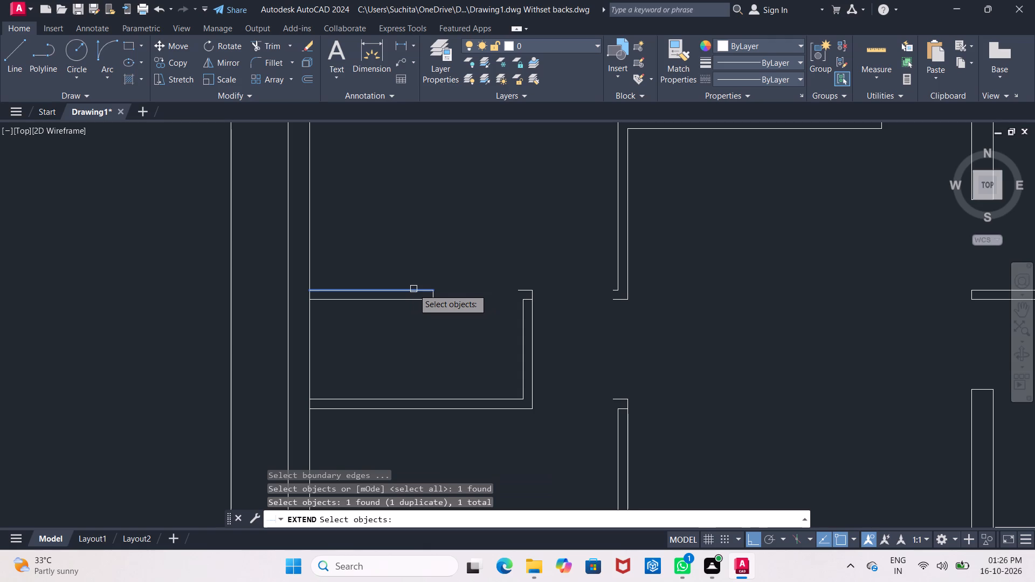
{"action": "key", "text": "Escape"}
Extend both face lines of the attached toilet's upper wall across the door gaps and through the outer left wall.
{"action": "type", "text": "ex"}
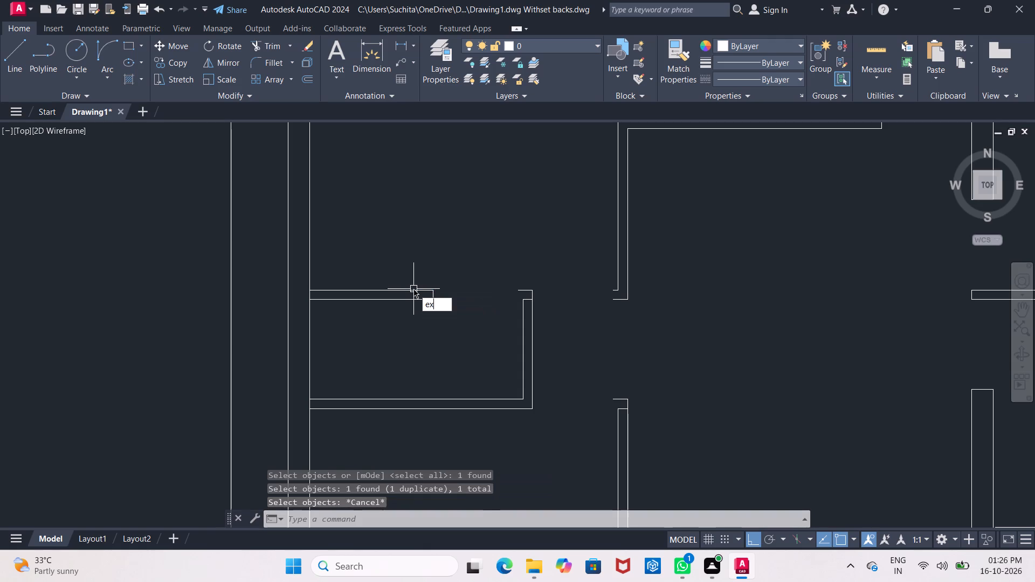
{"action": "key", "text": "Return"}
{"action": "key", "text": "Return"}
{"action": "left_click", "coordinate": [413, 289]}
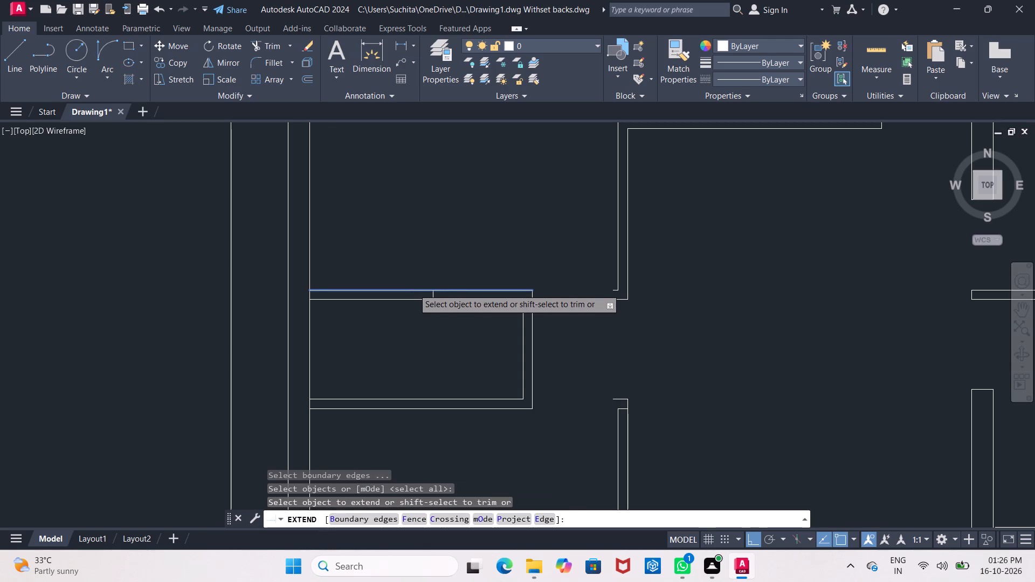
{"action": "left_click", "coordinate": [410, 296]}
{"action": "left_click", "coordinate": [414, 291]}
{"action": "left_click", "coordinate": [414, 291]}
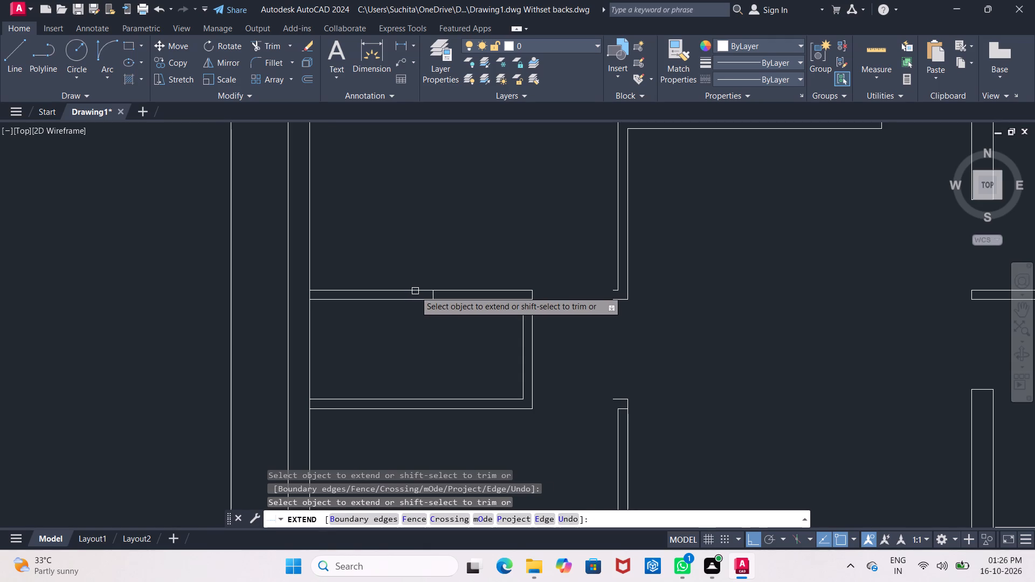
{"action": "left_click", "coordinate": [417, 291]}
{"action": "left_click", "coordinate": [425, 291]}
{"action": "left_click", "coordinate": [423, 297]}
{"action": "left_click", "coordinate": [422, 301]}
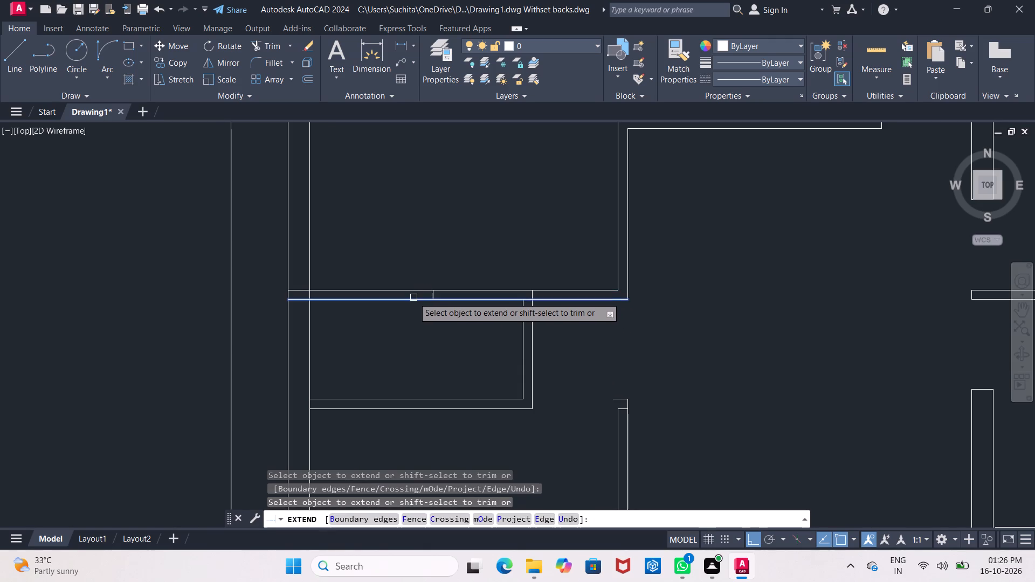
{"action": "left_click", "coordinate": [413, 297]}
{"action": "left_click", "coordinate": [499, 301]}
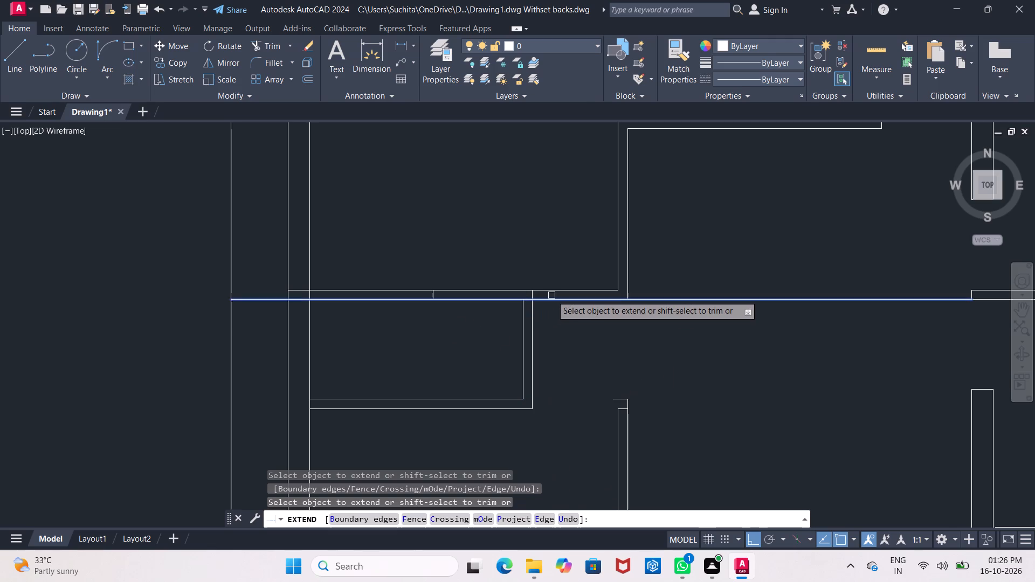
{"action": "left_click", "coordinate": [555, 293]}
Extend the left face line of the partition between the left bedrooms and hall down across the door gaps.
{"action": "middle_click_drag", "start_coordinate": [571, 314], "coordinate": [518, 336]}
{"action": "scroll", "coordinate": [571, 314], "scroll_direction": "down", "scroll_amount": 1}
{"action": "scroll", "coordinate": [518, 336], "scroll_direction": "down", "scroll_amount": 1}
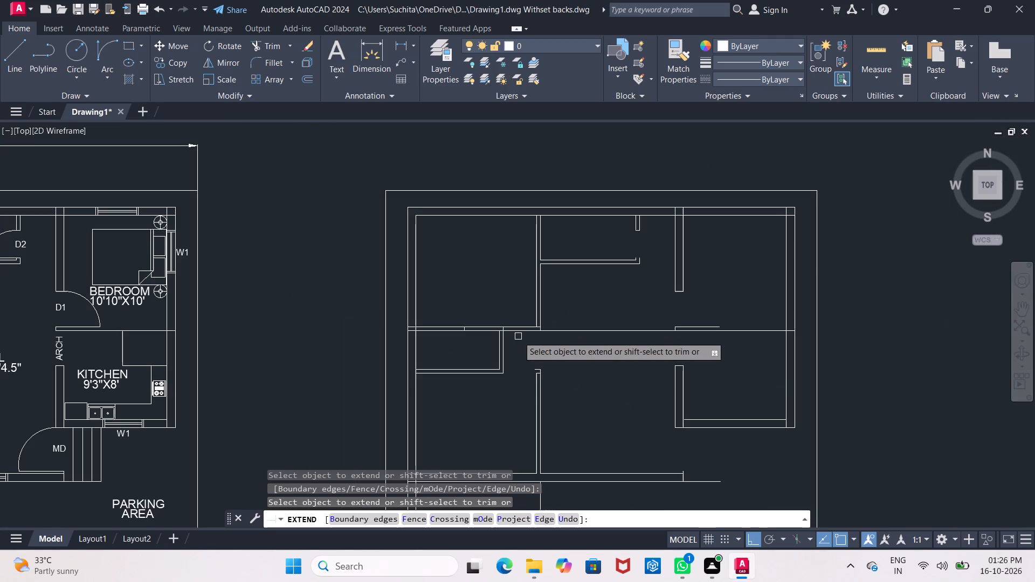
{"action": "middle_click_drag", "start_coordinate": [518, 336], "coordinate": [508, 338]}
{"action": "scroll", "coordinate": [518, 336], "scroll_direction": "down", "scroll_amount": 1}
{"action": "scroll", "coordinate": [509, 335], "scroll_direction": "up", "scroll_amount": 4}
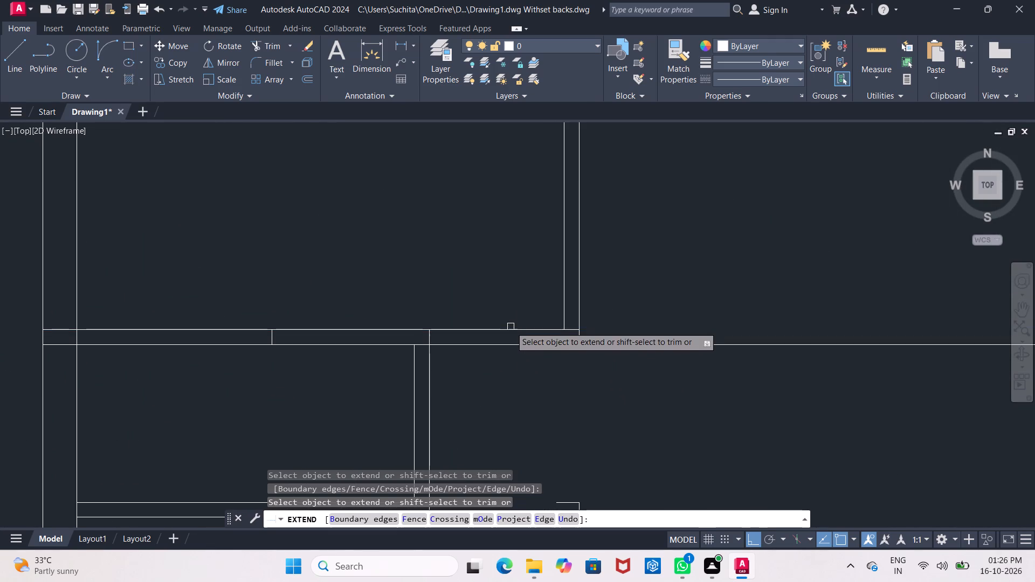
{"action": "left_click", "coordinate": [510, 332]}
{"action": "triple_click", "coordinate": [525, 332]}
{"action": "left_click", "coordinate": [529, 329]}
{"action": "left_click", "coordinate": [544, 329]}
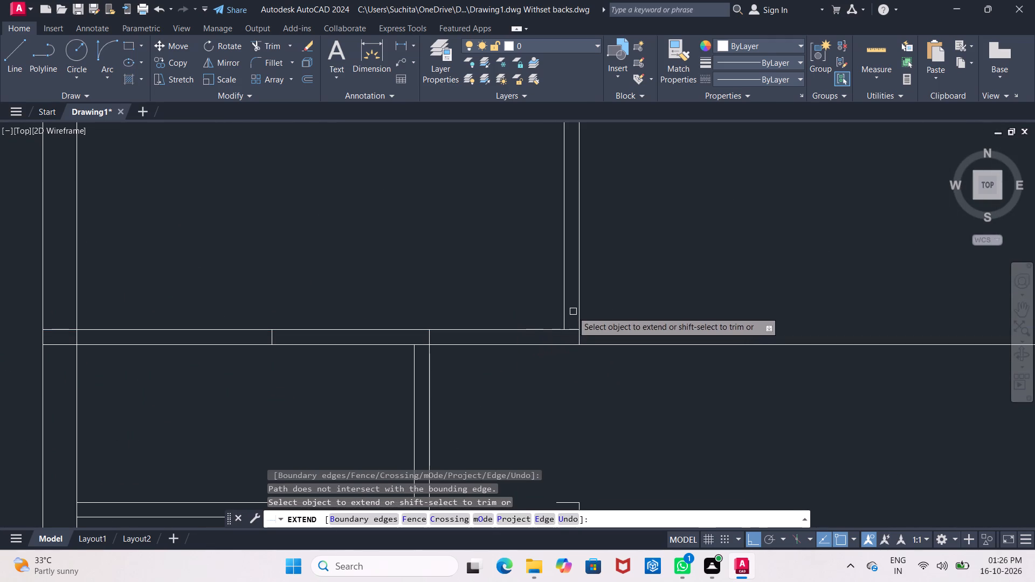
{"action": "double_click", "coordinate": [563, 313]}
{"action": "triple_click", "coordinate": [562, 318]}
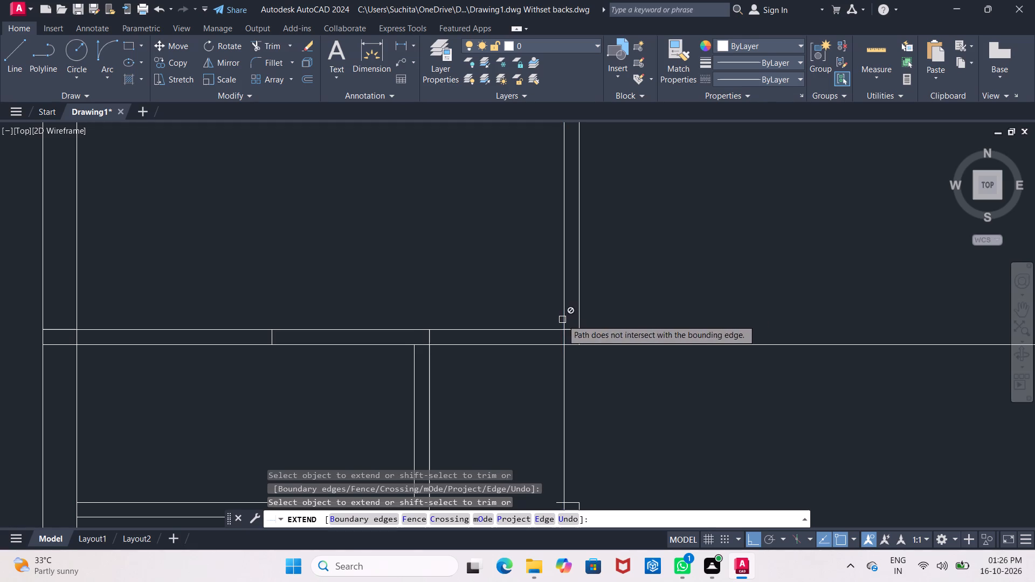
Extend the lower bedroom–hall partition's left face line down through the front wall and staircase area to the plot boundary.
{"action": "middle_click_drag", "start_coordinate": [562, 319], "coordinate": [589, 242]}
{"action": "scroll", "coordinate": [589, 242], "scroll_direction": "down", "scroll_amount": 4}
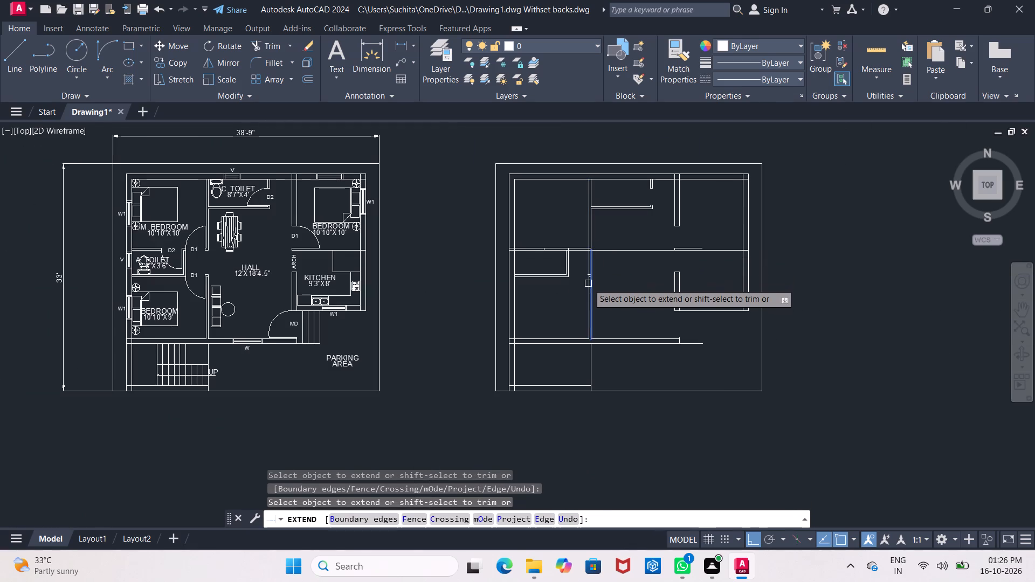
{"action": "scroll", "coordinate": [588, 283], "scroll_direction": "up", "scroll_amount": 2}
{"action": "double_click", "coordinate": [585, 301]}
{"action": "left_click_drag", "start_coordinate": [584, 309], "coordinate": [584, 318]}
{"action": "left_click", "coordinate": [581, 355]}
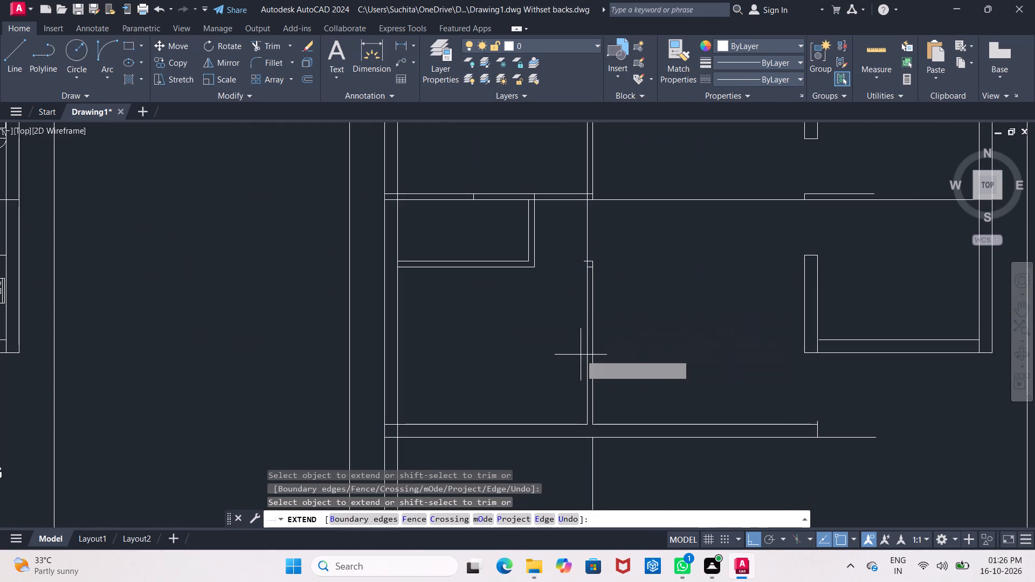
{"action": "left_click", "coordinate": [583, 389]}
{"action": "scroll", "coordinate": [580, 396], "scroll_direction": "up", "scroll_amount": 1}
{"action": "middle_click_drag", "start_coordinate": [580, 396], "coordinate": [573, 287]}
{"action": "left_click", "coordinate": [583, 290]}
{"action": "left_click", "coordinate": [583, 294]}
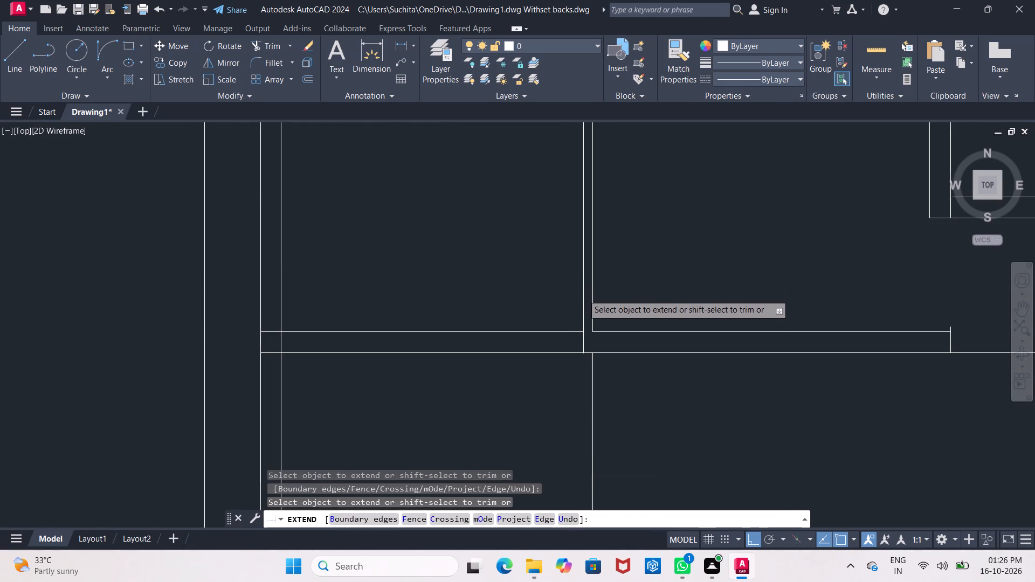
{"action": "left_click", "coordinate": [583, 305]}
{"action": "left_click", "coordinate": [583, 310]}
{"action": "middle_click_drag", "start_coordinate": [574, 316], "coordinate": [588, 206]}
{"action": "scroll", "coordinate": [584, 234], "scroll_direction": "down", "scroll_amount": 1}
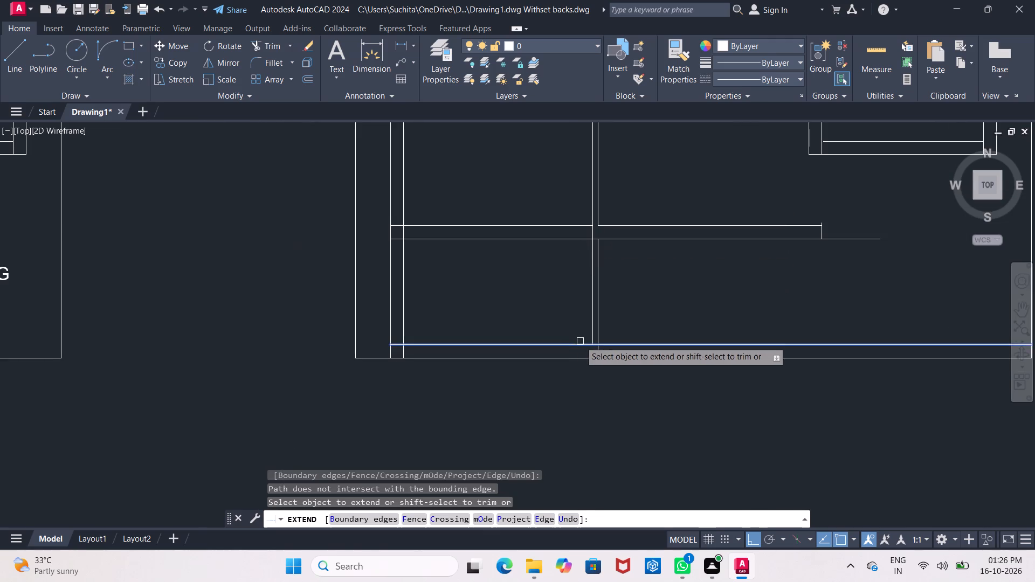
{"action": "double_click", "coordinate": [592, 323]}
{"action": "middle_click_drag", "start_coordinate": [658, 270], "coordinate": [601, 392]}
{"action": "double_click", "coordinate": [540, 383]}
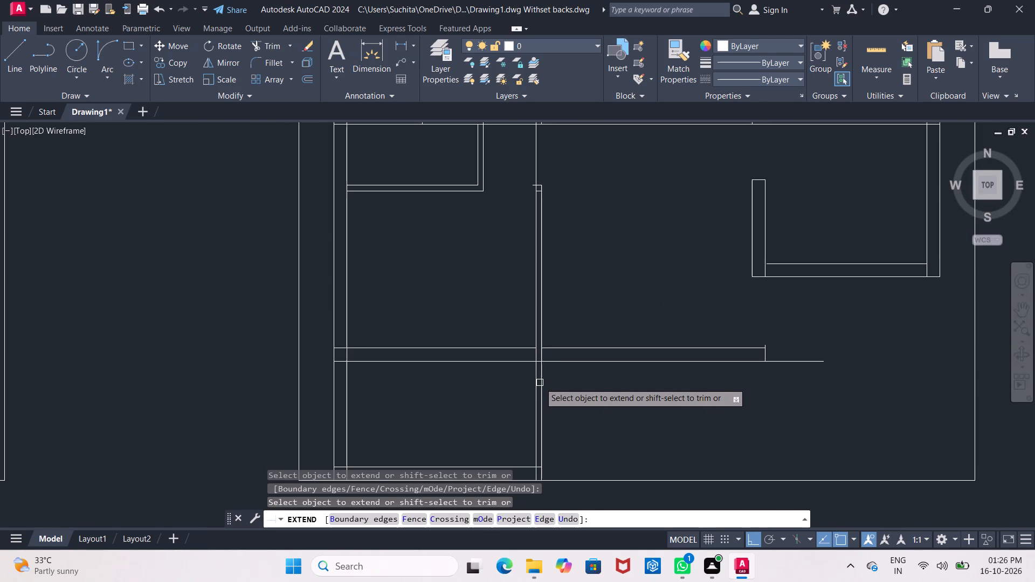
Extend the lower bedroom–hall partition's right face line up across the door gap to the horizontal cross wall.
{"action": "middle_click_drag", "start_coordinate": [562, 250], "coordinate": [523, 418]}
{"action": "scroll", "coordinate": [509, 394], "scroll_direction": "up", "scroll_amount": 1}
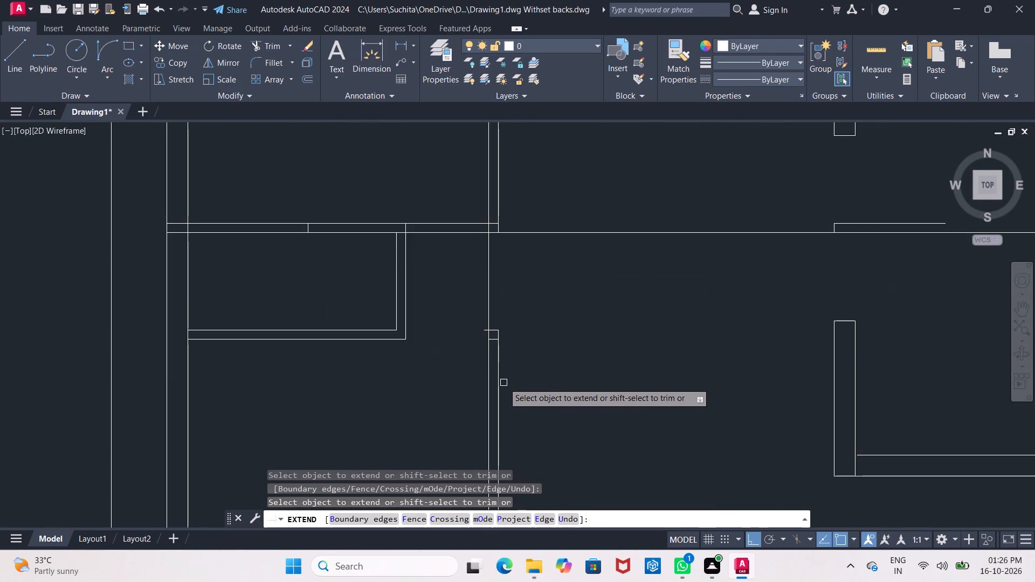
{"action": "left_click", "coordinate": [502, 381]}
{"action": "triple_click", "coordinate": [502, 381]}
{"action": "double_click", "coordinate": [500, 378]}
{"action": "left_click", "coordinate": [499, 370]}
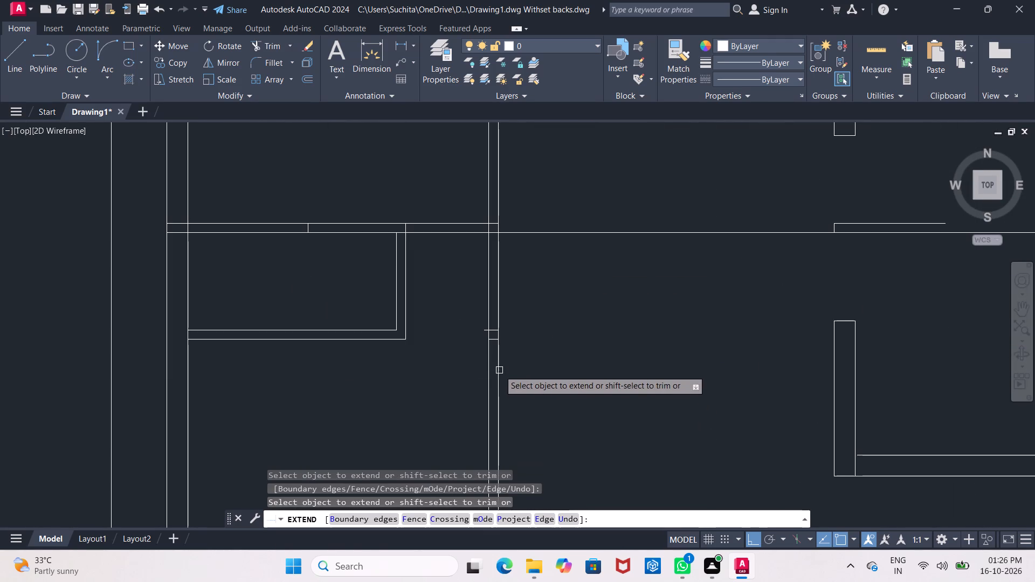
{"action": "middle_click_drag", "start_coordinate": [499, 366], "coordinate": [482, 419]}
{"action": "double_click", "coordinate": [481, 334]}
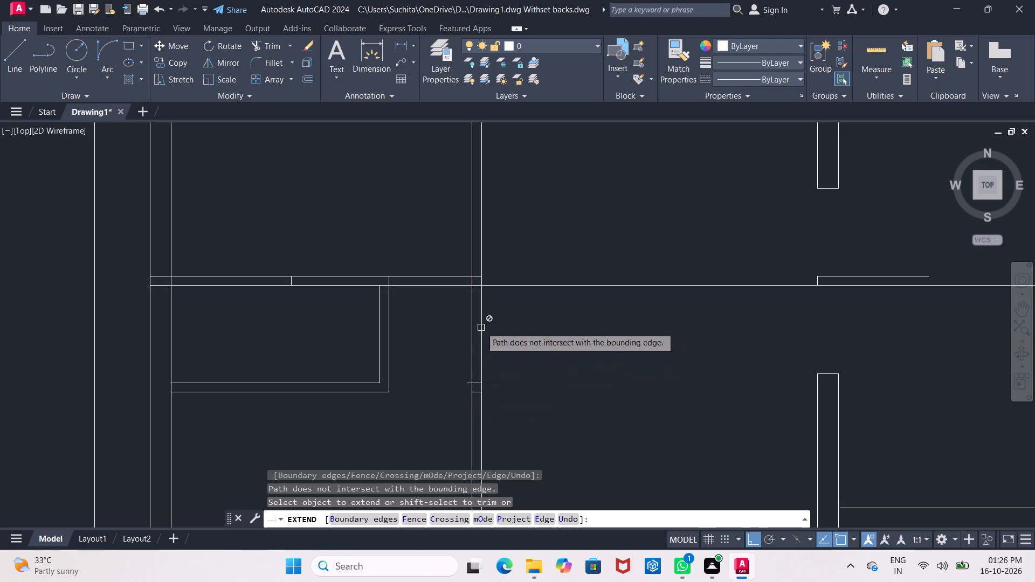
Extend the upper face line of the horizontal cross wall across the hall and on to the outer right wall.
{"action": "middle_click_drag", "start_coordinate": [481, 327], "coordinate": [475, 410]}
{"action": "triple_click", "coordinate": [423, 358]}
{"action": "double_click", "coordinate": [427, 358]}
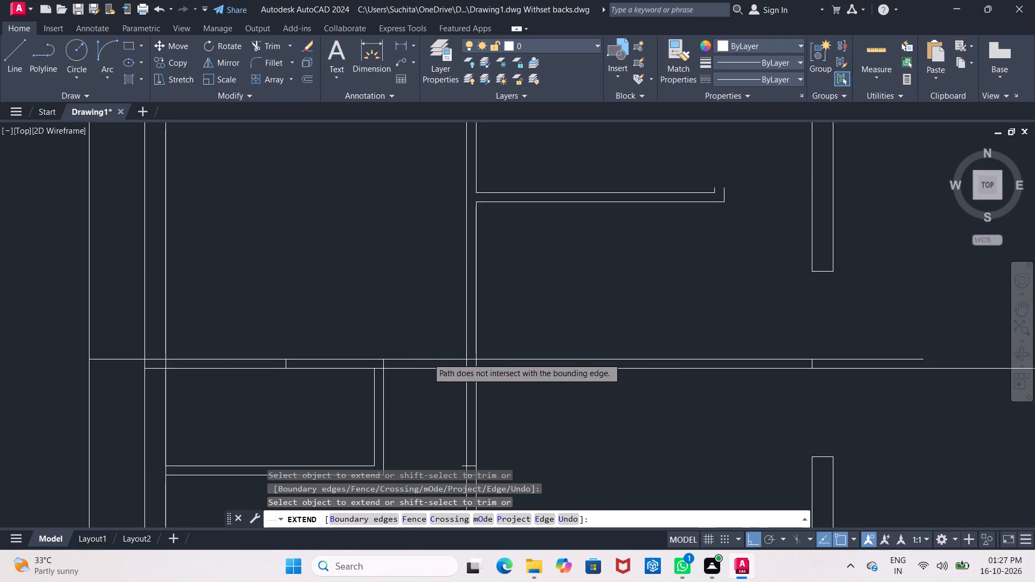
{"action": "triple_click", "coordinate": [630, 361]}
{"action": "double_click", "coordinate": [632, 361]}
{"action": "middle_click_drag", "start_coordinate": [674, 361], "coordinate": [209, 278]}
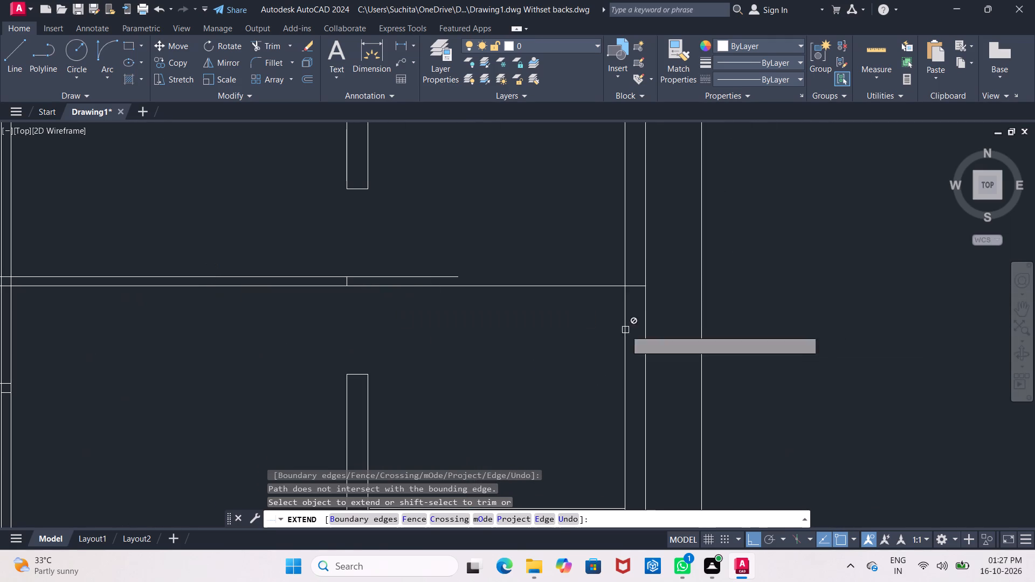
{"action": "double_click", "coordinate": [431, 275]}
{"action": "left_click", "coordinate": [457, 272]}
{"action": "left_click", "coordinate": [499, 279]}
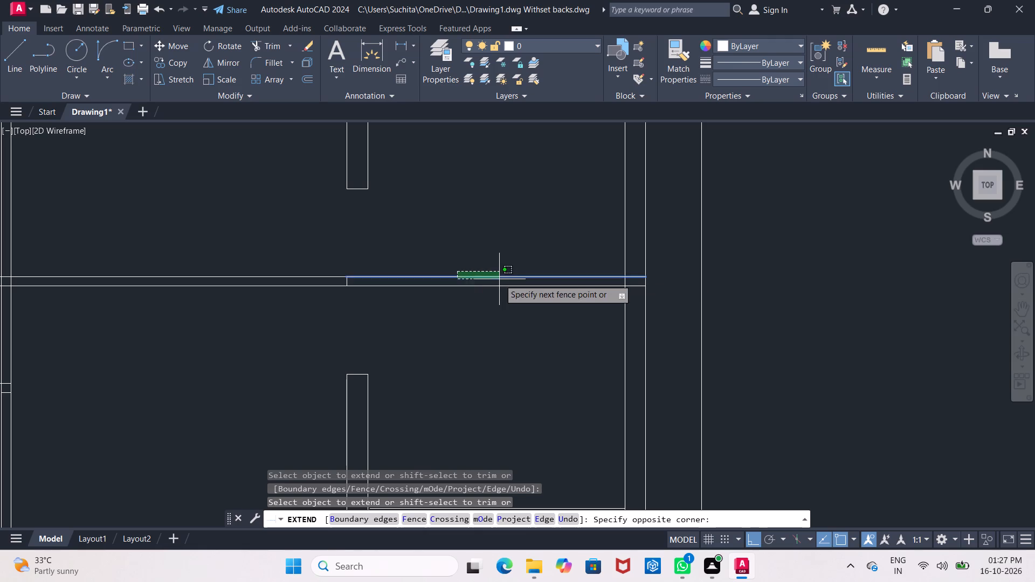
Extend both face lines of the wall between the hall and right bedroom down across the door and arch openings.
{"action": "double_click", "coordinate": [344, 165]}
{"action": "left_click", "coordinate": [344, 165]}
{"action": "left_click", "coordinate": [345, 169]}
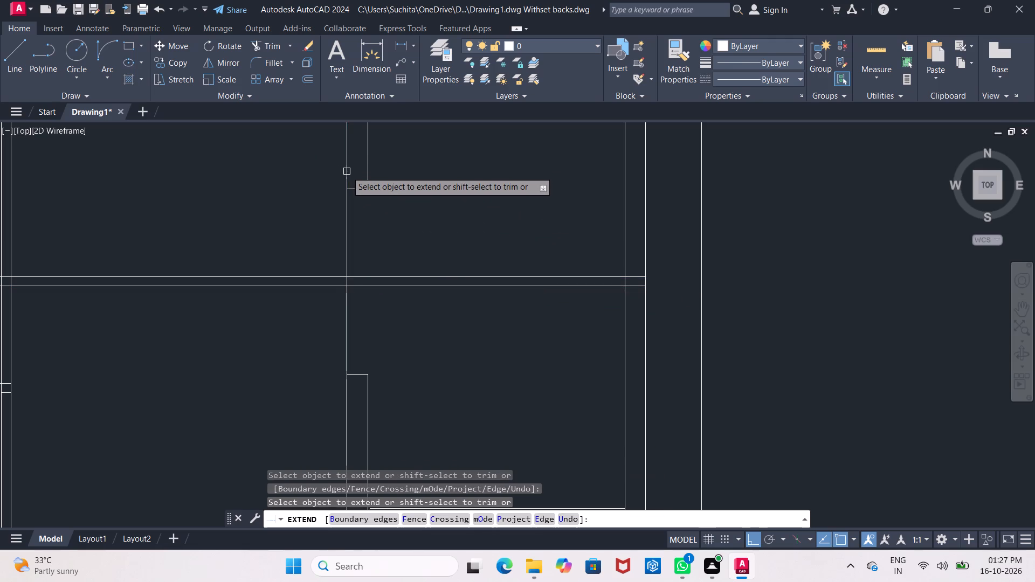
{"action": "triple_click", "coordinate": [368, 165]}
{"action": "double_click", "coordinate": [368, 167]}
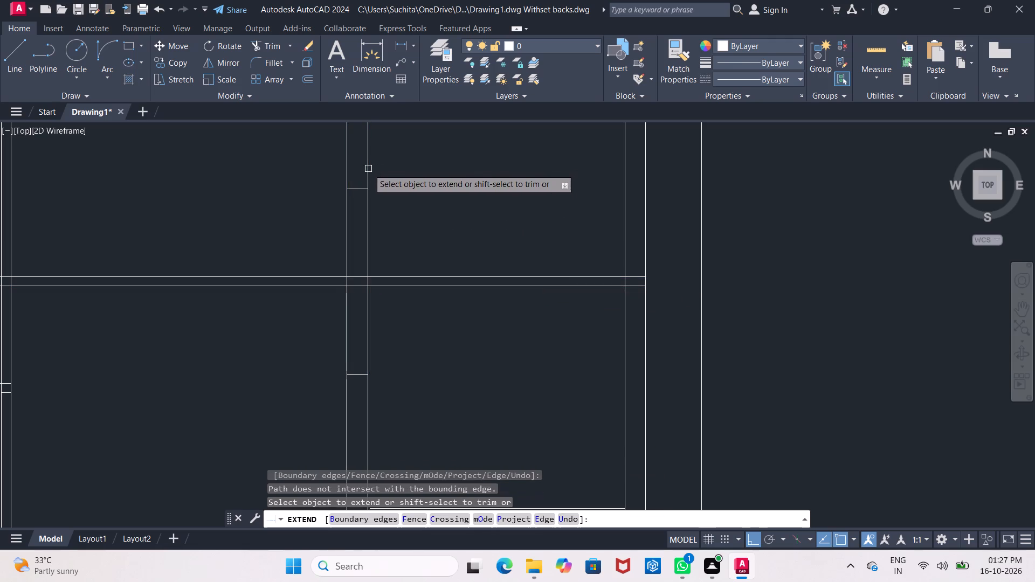
Extend both face lines of the horizontal wall below the common toilet out to the outer walls on both sides.
{"action": "scroll", "coordinate": [375, 225], "scroll_direction": "down", "scroll_amount": 1}
{"action": "middle_click_drag", "start_coordinate": [376, 226], "coordinate": [617, 281]}
{"action": "scroll", "coordinate": [472, 205], "scroll_direction": "up", "scroll_amount": 1}
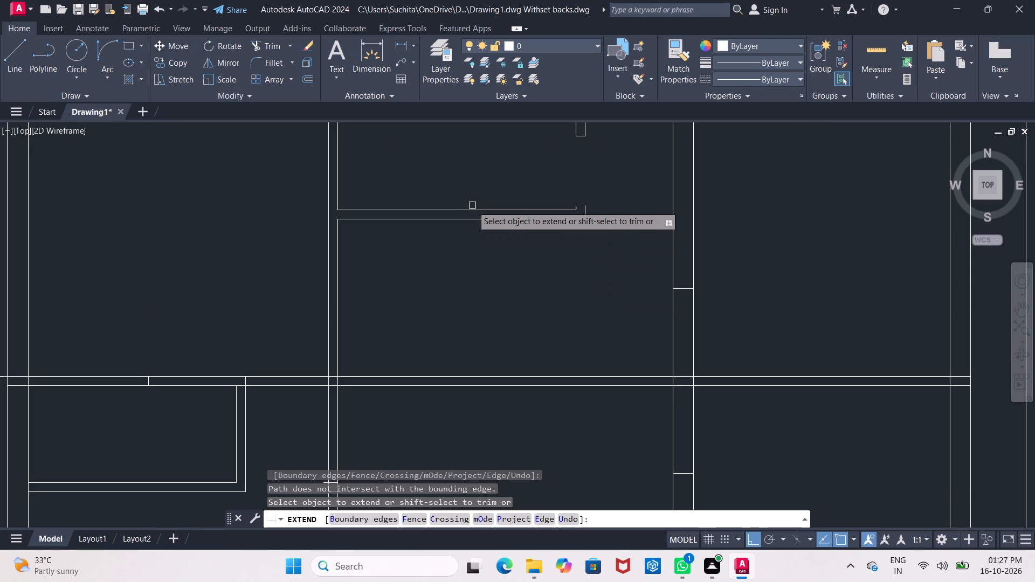
{"action": "double_click", "coordinate": [479, 209]}
{"action": "triple_click", "coordinate": [491, 208]}
{"action": "left_click", "coordinate": [494, 207]}
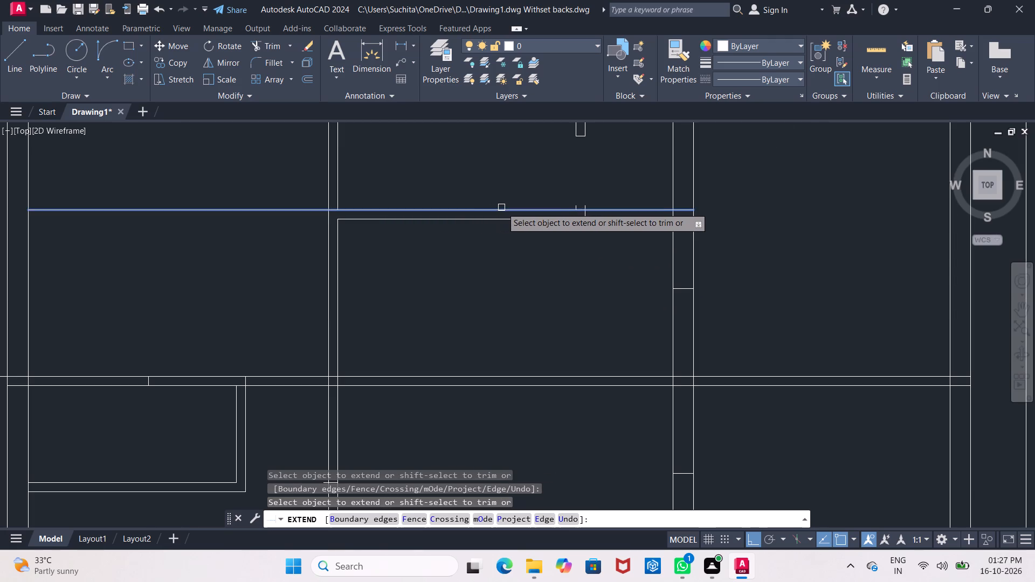
{"action": "triple_click", "coordinate": [502, 207]}
{"action": "left_click", "coordinate": [503, 207]}
{"action": "double_click", "coordinate": [503, 207]}
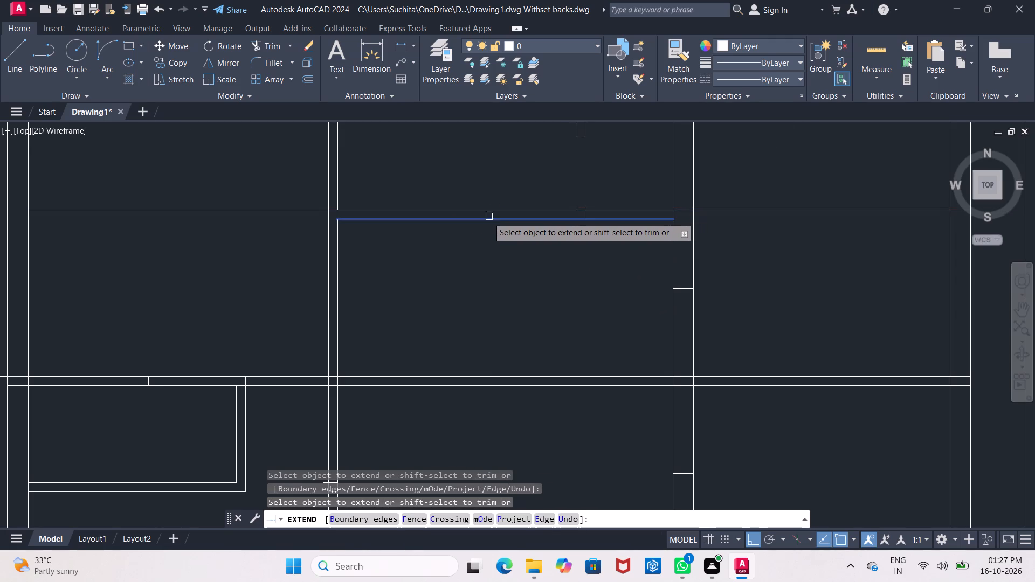
{"action": "triple_click", "coordinate": [486, 218]}
{"action": "triple_click", "coordinate": [486, 218]}
{"action": "left_click", "coordinate": [497, 220]}
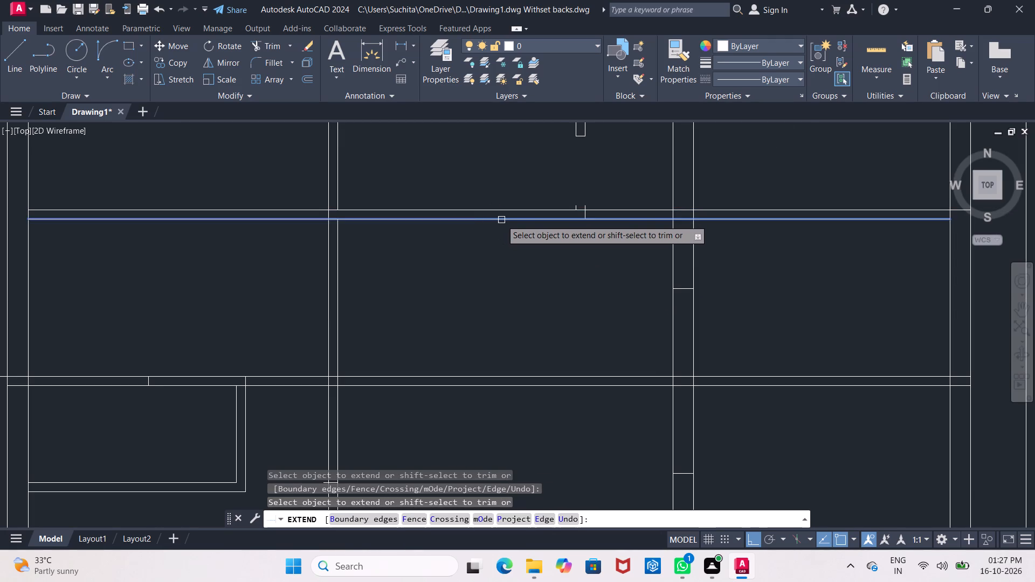
{"action": "double_click", "coordinate": [502, 220]}
Extend the left face line of the common toilet's door wall down across the door gap and through the horizontal wall.
{"action": "middle_click_drag", "start_coordinate": [505, 223], "coordinate": [454, 317]}
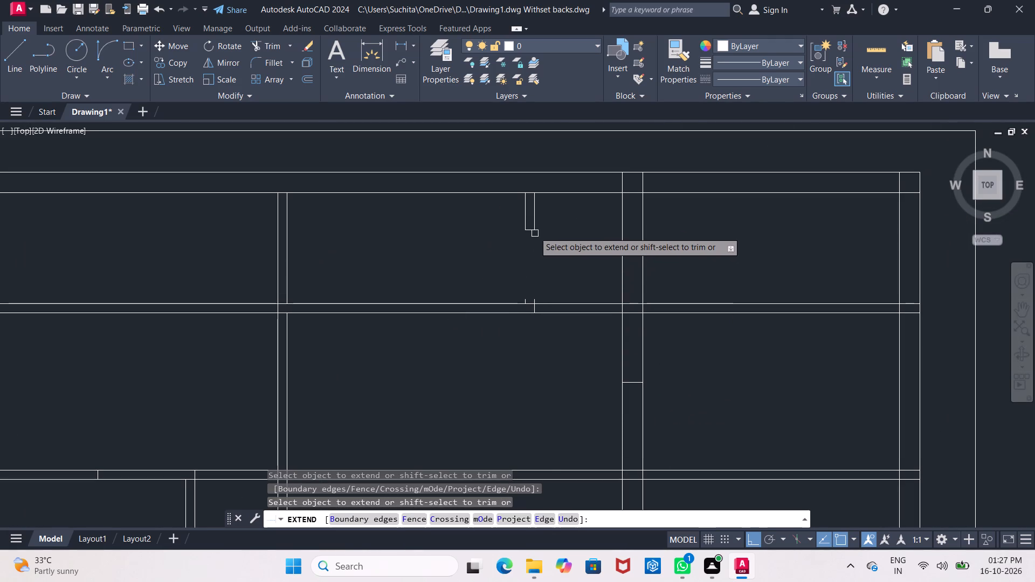
{"action": "left_click", "coordinate": [521, 213]}
{"action": "left_click", "coordinate": [532, 214]}
{"action": "double_click", "coordinate": [526, 217]}
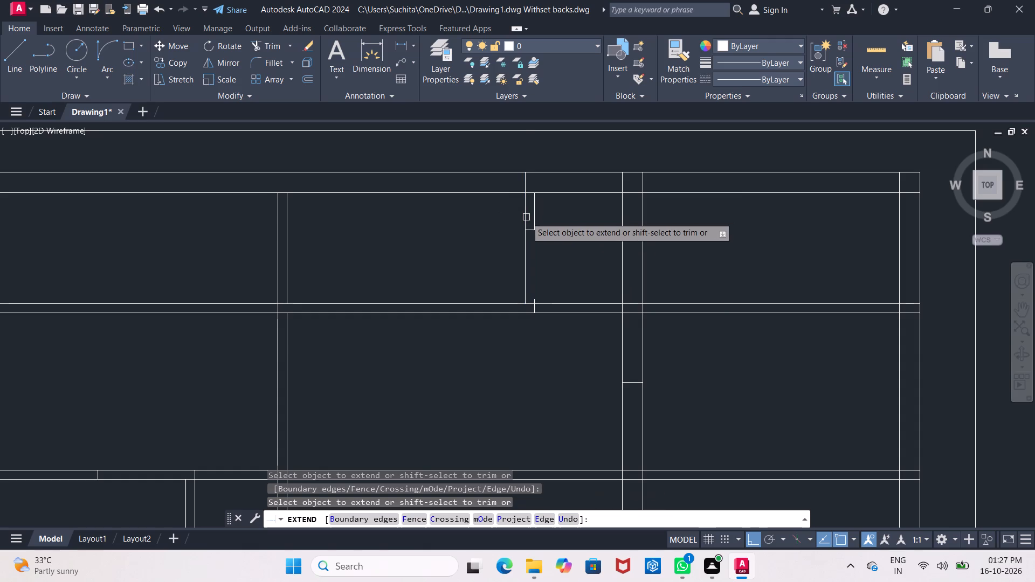
{"action": "left_click", "coordinate": [526, 222]}
{"action": "left_click", "coordinate": [526, 218]}
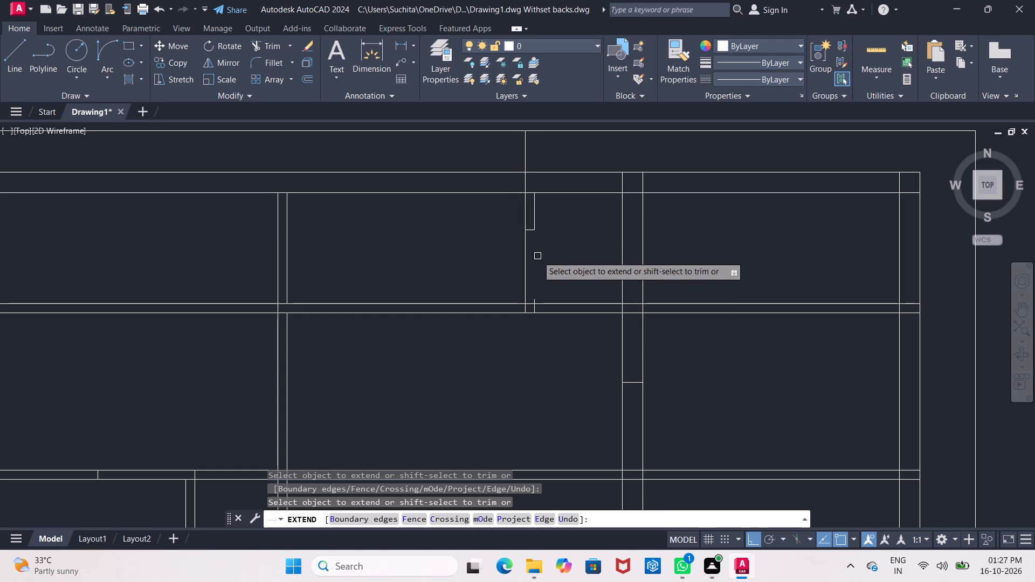
{"action": "key", "text": "Escape"}
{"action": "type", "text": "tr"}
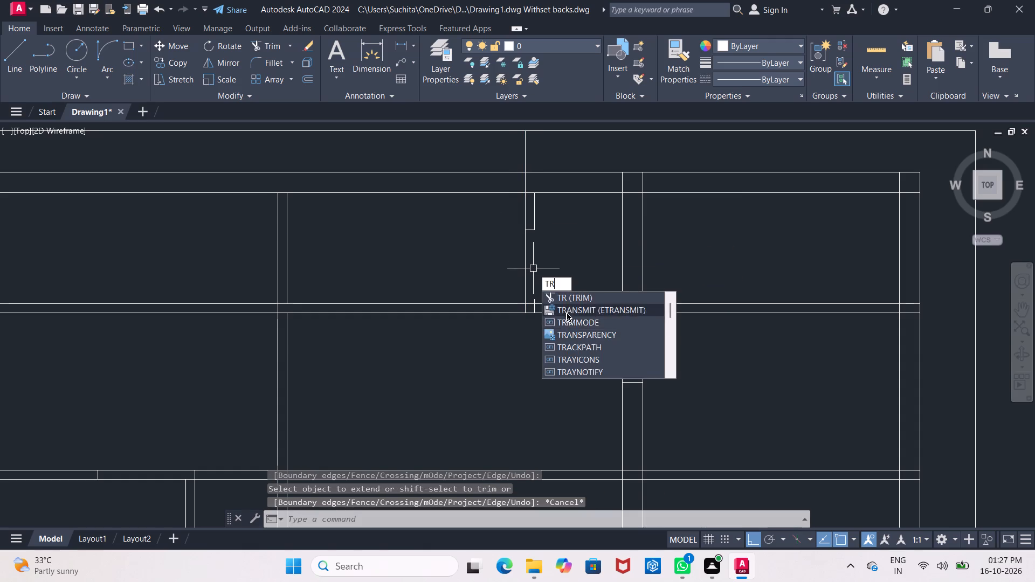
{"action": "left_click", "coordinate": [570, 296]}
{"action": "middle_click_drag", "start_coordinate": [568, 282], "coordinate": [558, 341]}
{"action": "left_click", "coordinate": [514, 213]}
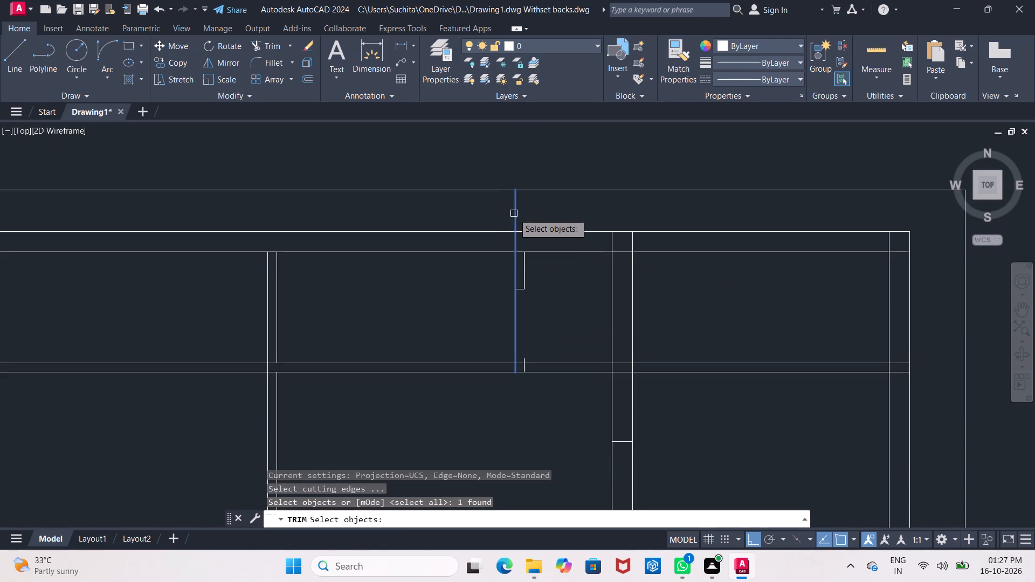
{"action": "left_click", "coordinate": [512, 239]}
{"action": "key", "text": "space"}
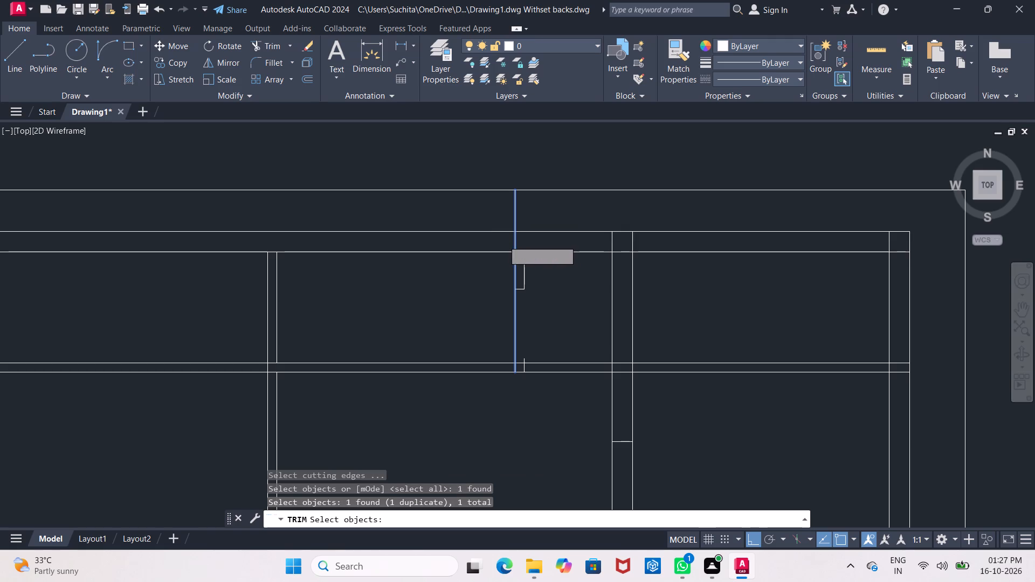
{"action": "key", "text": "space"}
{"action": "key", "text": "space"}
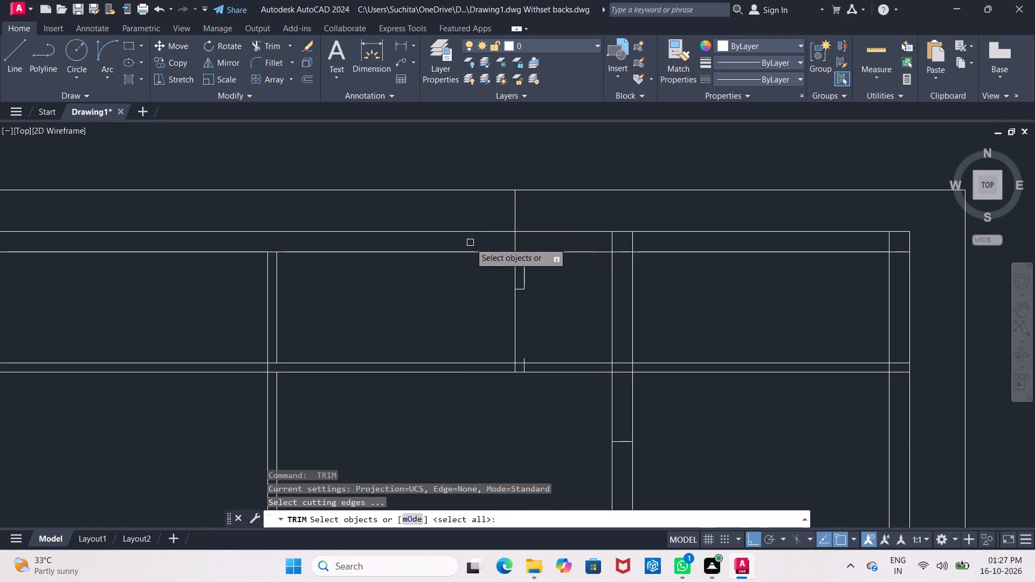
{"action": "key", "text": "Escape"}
Trim the toilet door wall's overshooting left face line inside the top outer wall and erase its leftover piece up to the plot boundary.
{"action": "key", "text": "t"}
{"action": "key", "text": "r"}
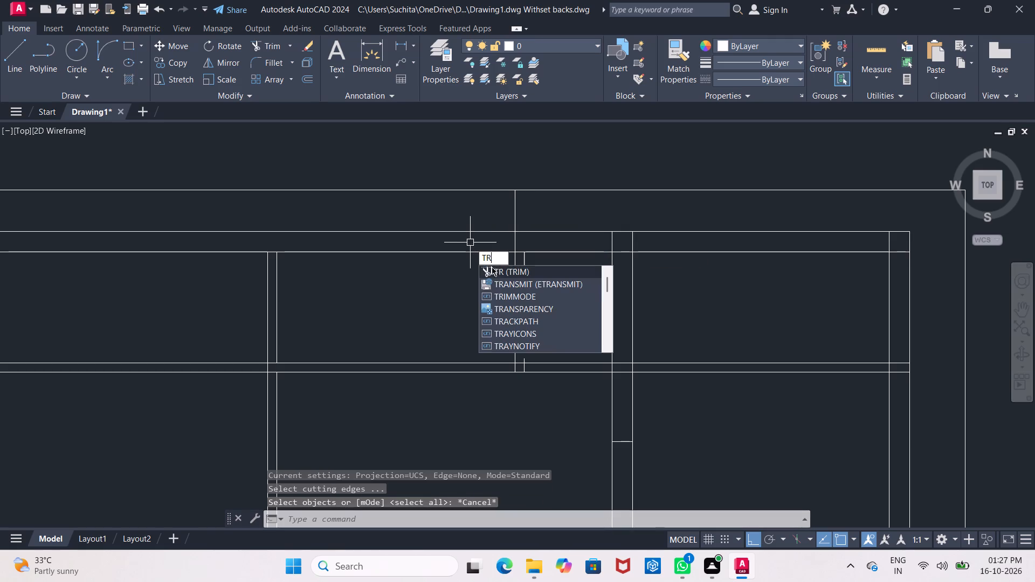
{"action": "key", "text": "Return"}
{"action": "key", "text": "Return"}
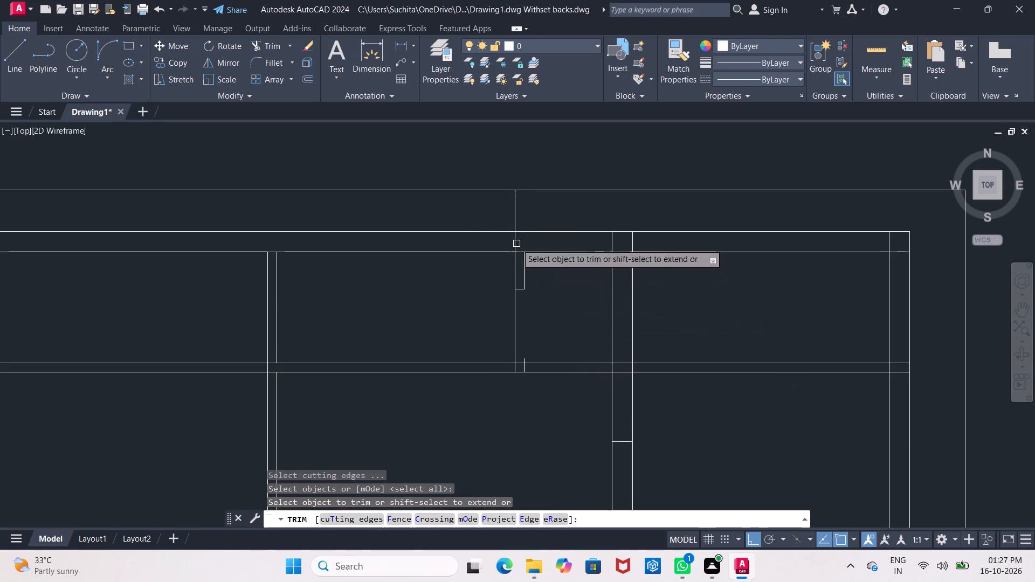
{"action": "left_click", "coordinate": [516, 242]}
{"action": "left_click", "coordinate": [512, 212]}
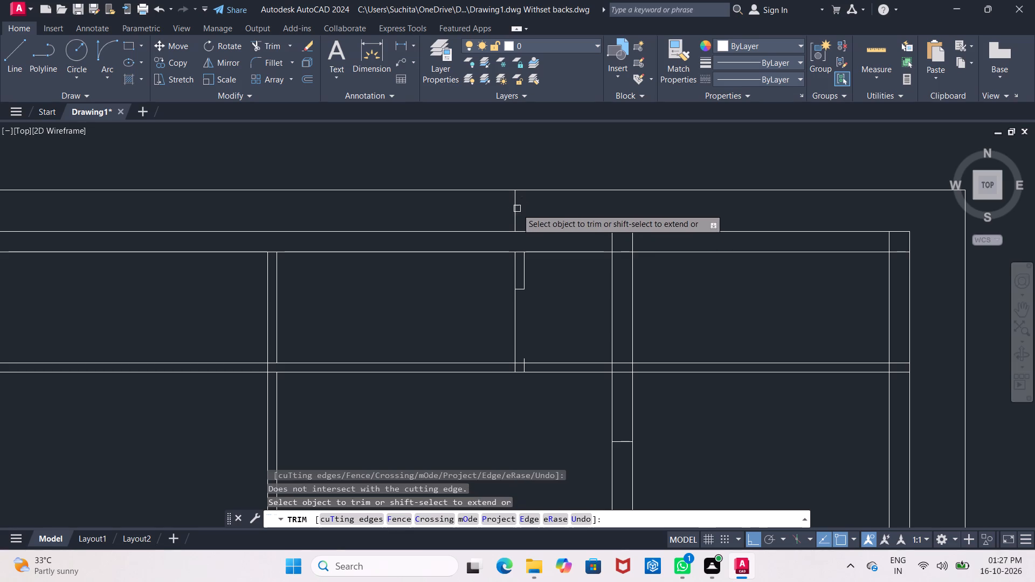
{"action": "double_click", "coordinate": [519, 207]}
{"action": "double_click", "coordinate": [514, 207]}
{"action": "left_click", "coordinate": [488, 202]}
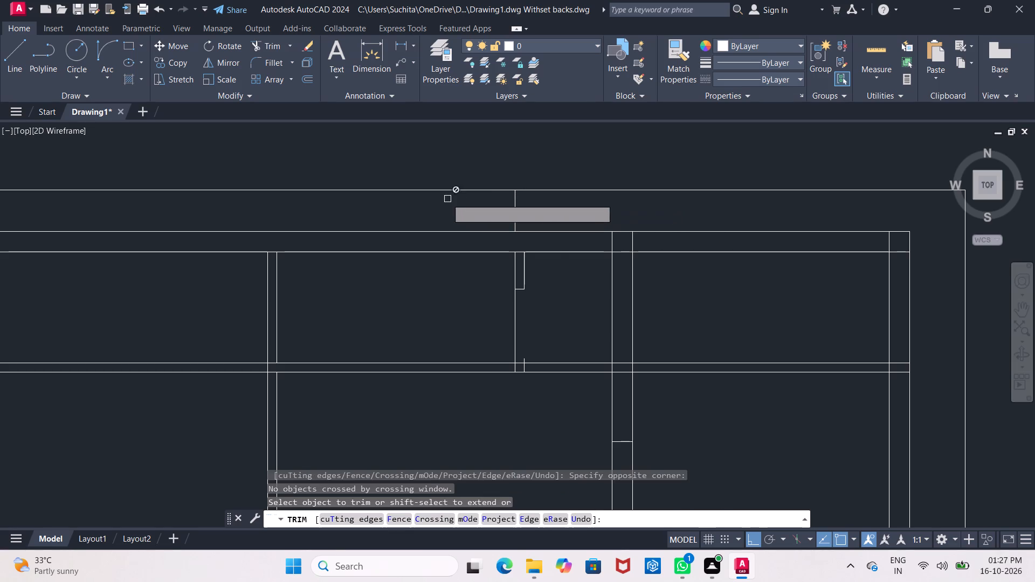
{"action": "left_click_drag", "start_coordinate": [446, 198], "coordinate": [528, 219]}
{"action": "left_click", "coordinate": [542, 221]}
{"action": "triple_click", "coordinate": [519, 213]}
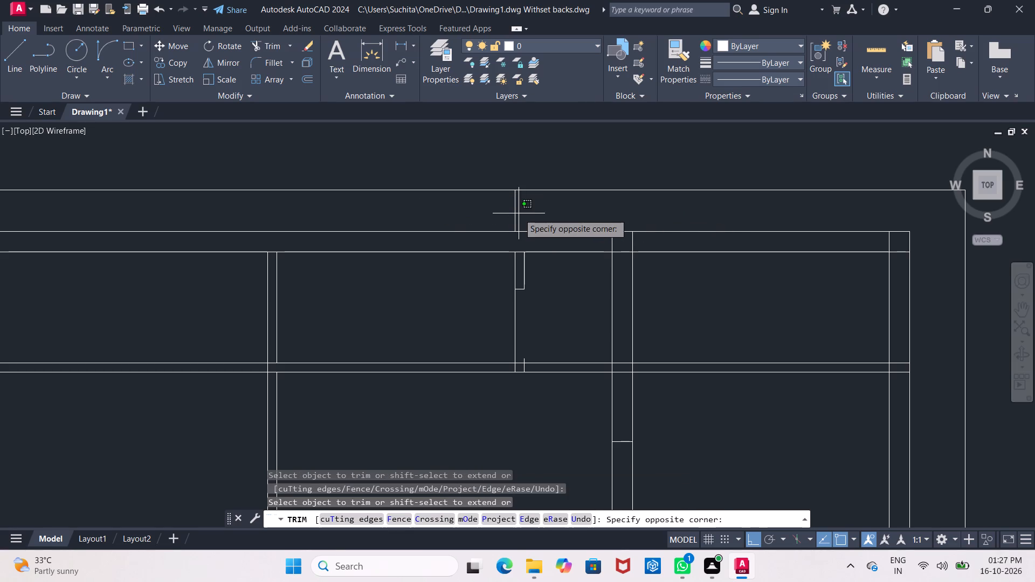
{"action": "double_click", "coordinate": [519, 214]}
{"action": "key", "text": "Escape"}
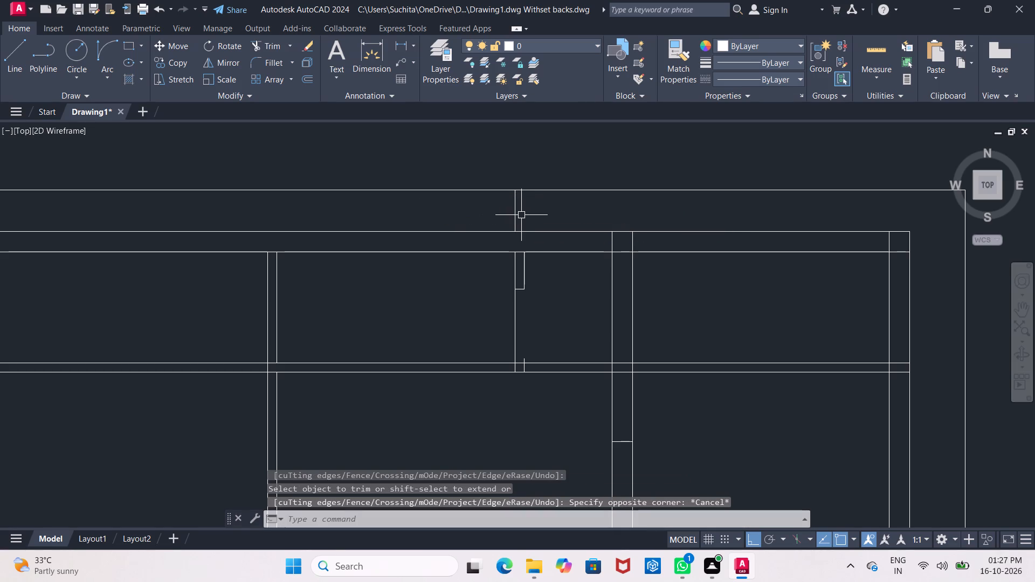
{"action": "left_click", "coordinate": [516, 216]}
{"action": "key", "text": "Delete"}
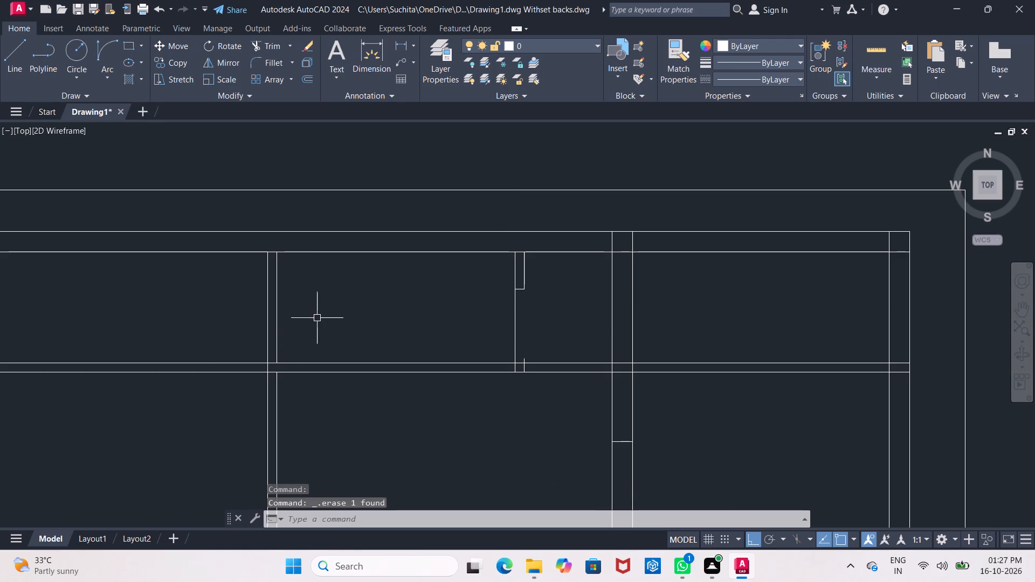
{"action": "key", "text": "r"}
{"action": "key", "text": "Escape"}
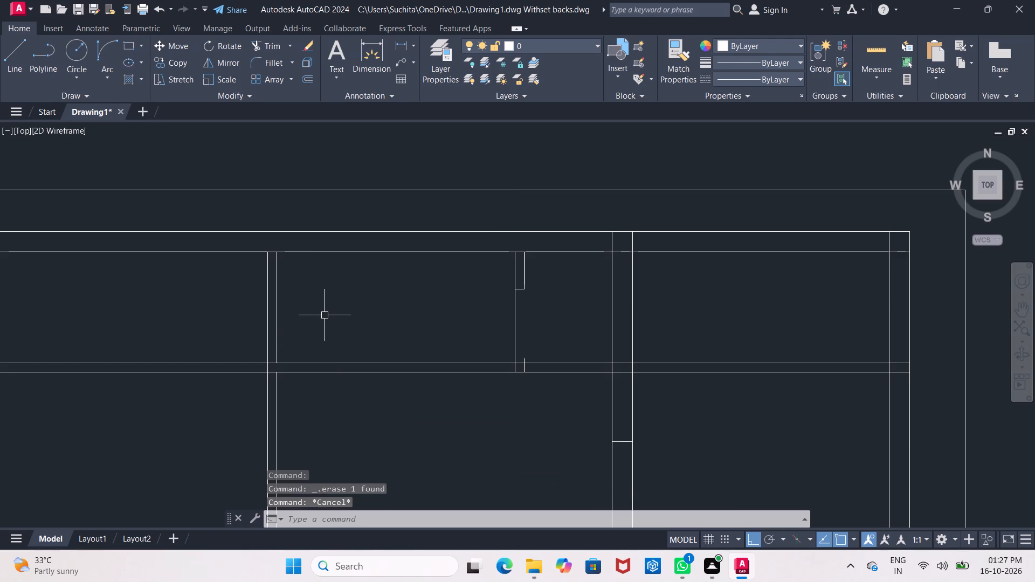
Extend the right face line of the common toilet's door wall down across the door gap to the horizontal wall.
{"action": "type", "text": "ex"}
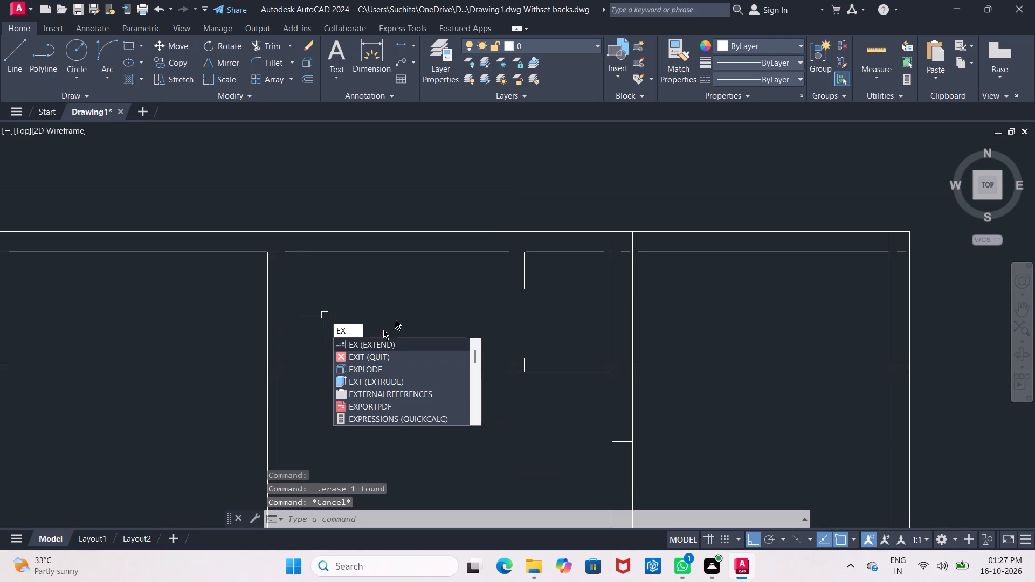
{"action": "key", "text": "Return"}
{"action": "key", "text": "Return"}
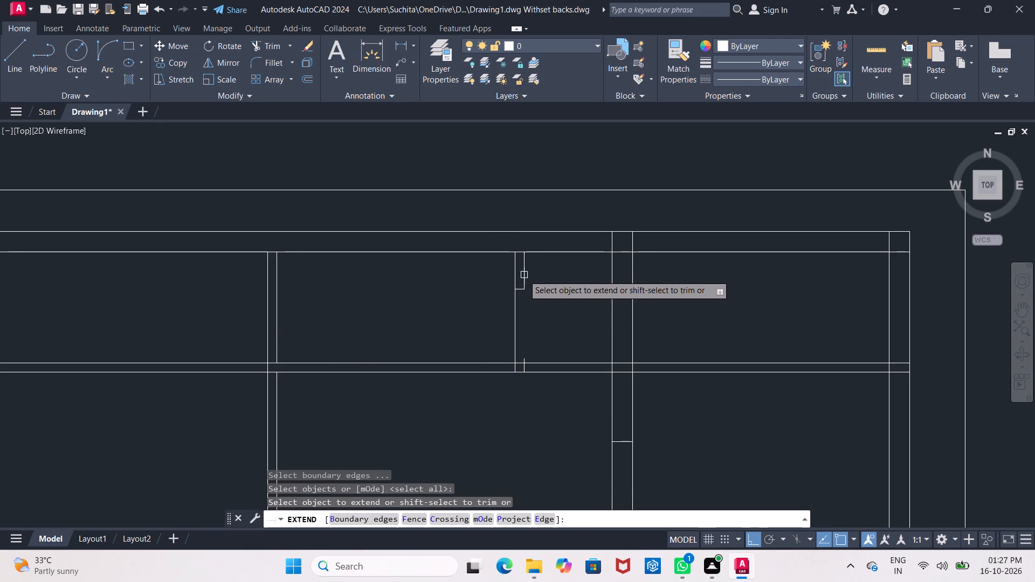
{"action": "left_click", "coordinate": [523, 275]}
Extend both face lines of the wall between the hall and kitchen down across the main door area to the front wall.
{"action": "middle_click_drag", "start_coordinate": [568, 326], "coordinate": [571, 308]}
{"action": "scroll", "coordinate": [569, 324], "scroll_direction": "down", "scroll_amount": 3}
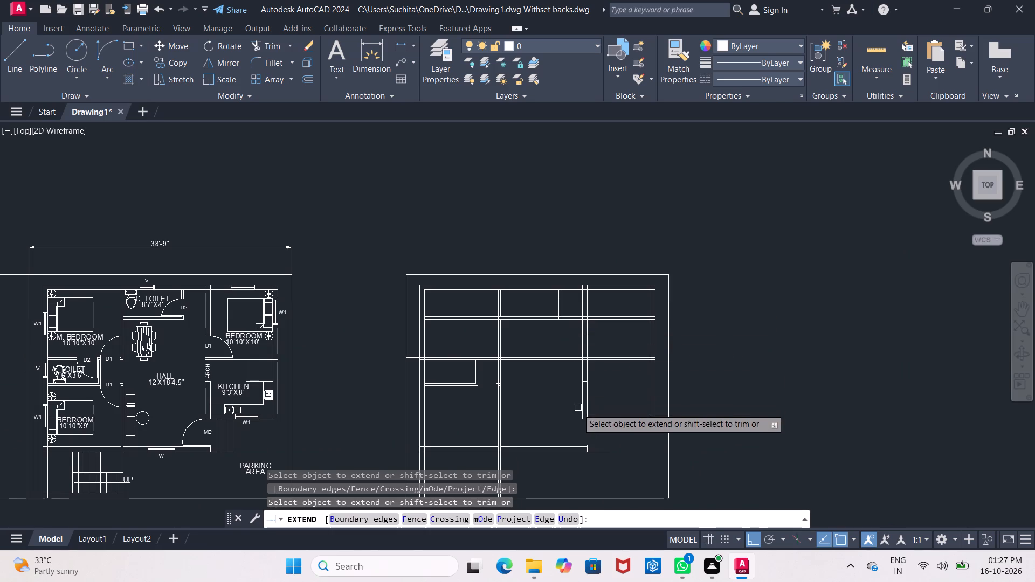
{"action": "middle_click_drag", "start_coordinate": [576, 414], "coordinate": [572, 327]}
{"action": "scroll", "coordinate": [557, 354], "scroll_direction": "up", "scroll_amount": 1}
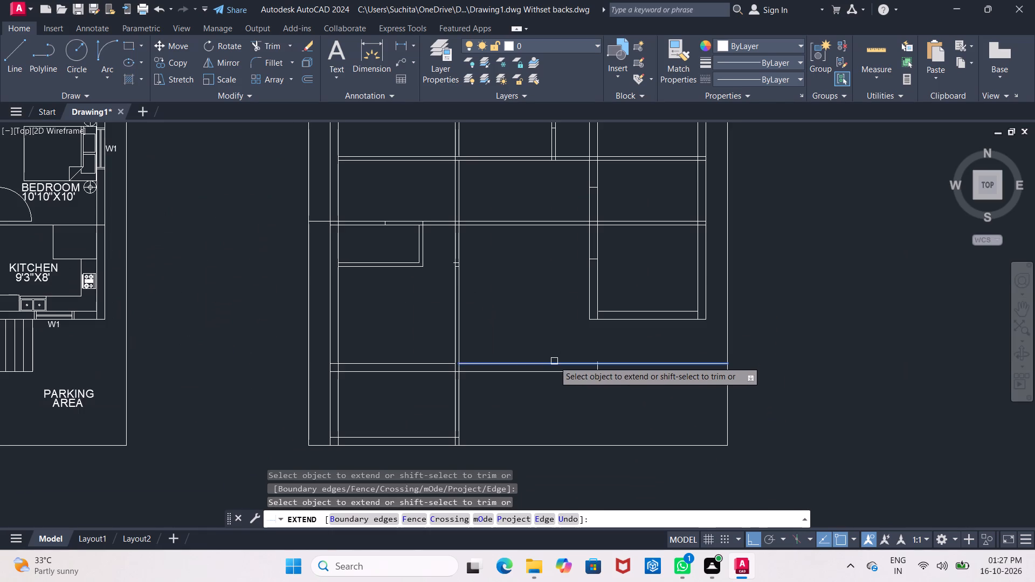
{"action": "middle_click_drag", "start_coordinate": [562, 331], "coordinate": [648, 317]}
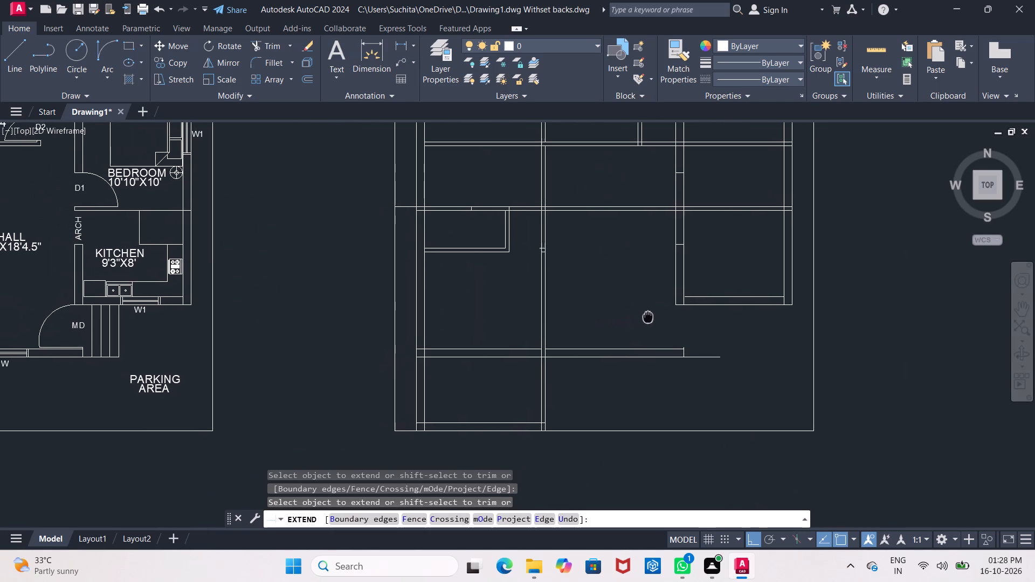
{"action": "middle_click_drag", "start_coordinate": [648, 317], "coordinate": [583, 349]}
{"action": "left_click", "coordinate": [611, 328]}
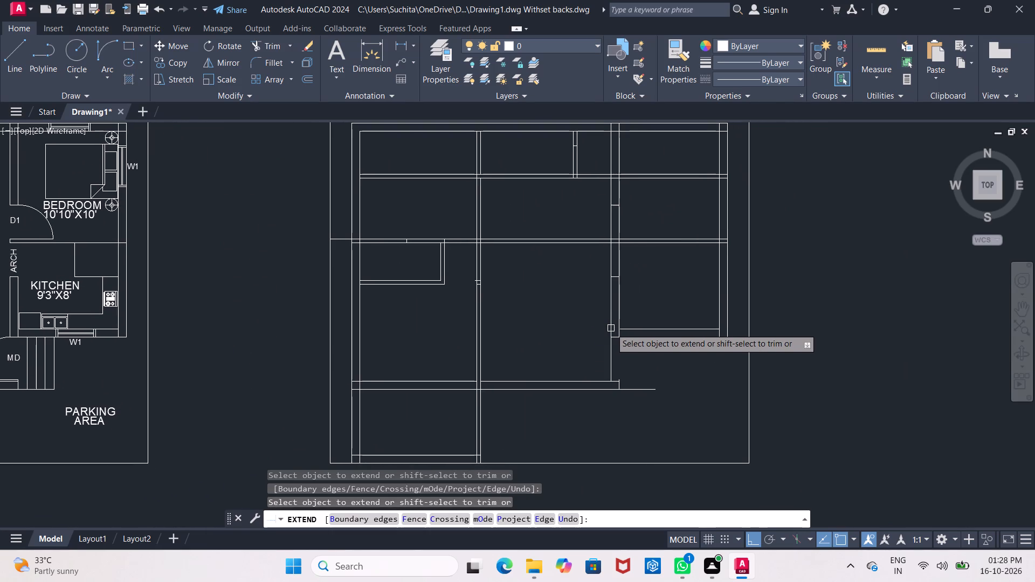
{"action": "left_click", "coordinate": [611, 328]}
{"action": "left_click", "coordinate": [611, 330]}
{"action": "double_click", "coordinate": [620, 323]}
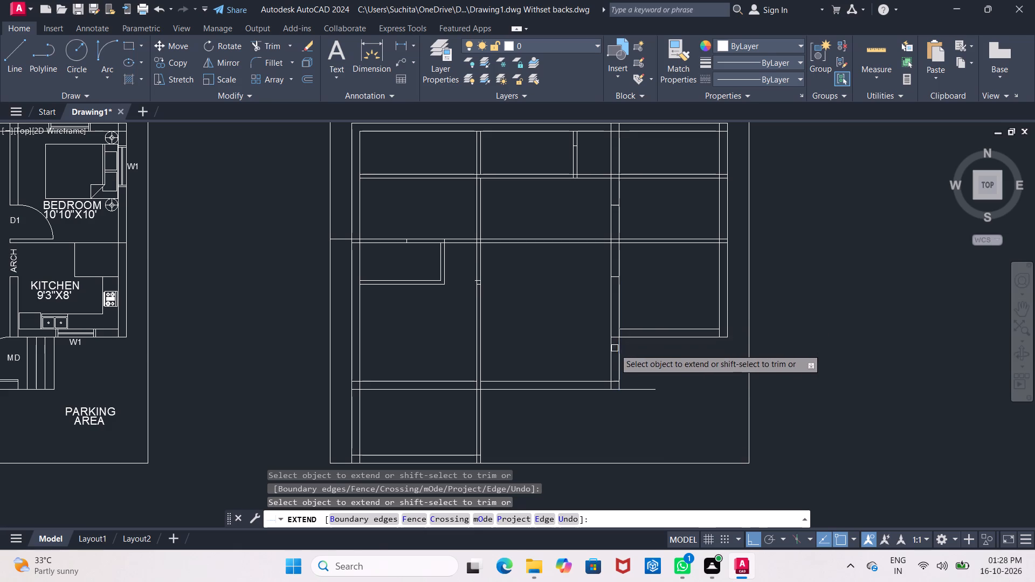
Extend the inner face line of the kitchen's lower wall across the hall to the bedroom partition and through the right outer wall.
{"action": "middle_click_drag", "start_coordinate": [631, 376], "coordinate": [621, 391]}
{"action": "scroll", "coordinate": [624, 364], "scroll_direction": "up", "scroll_amount": 2}
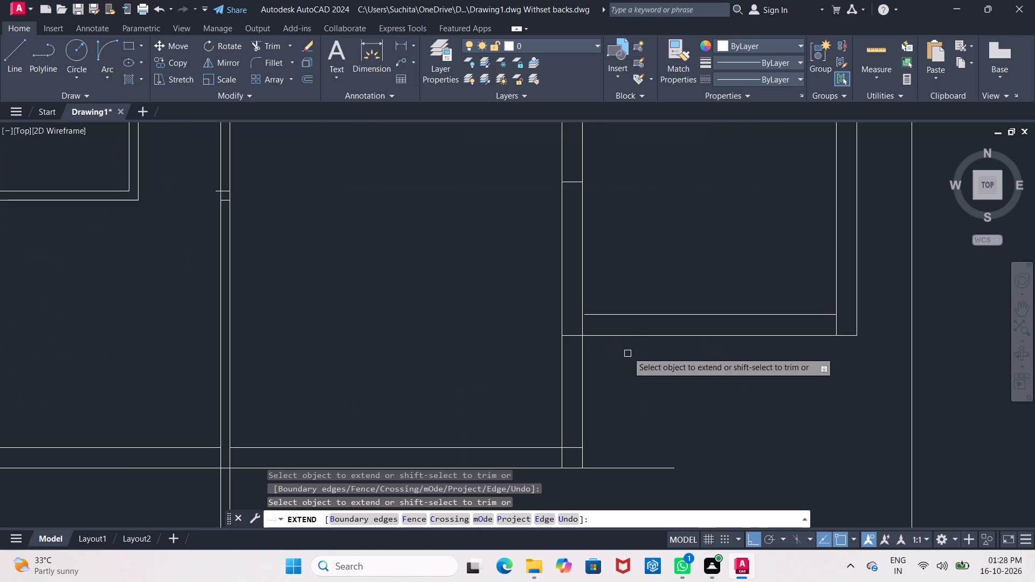
{"action": "triple_click", "coordinate": [637, 314]}
{"action": "left_click", "coordinate": [670, 317]}
{"action": "left_click", "coordinate": [672, 314]}
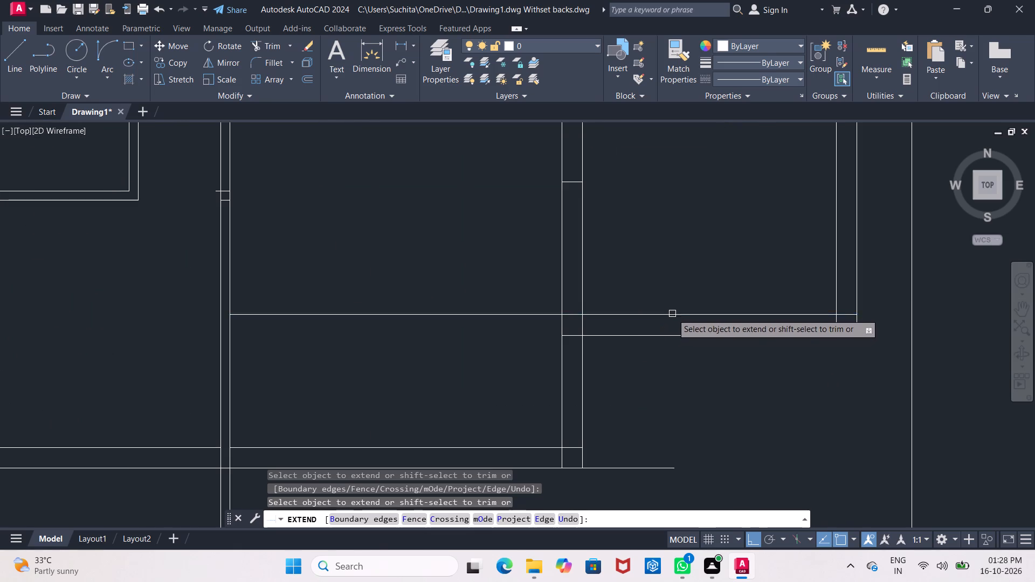
Extend the face lines of the attached toilet's lower wall right to the bedroom–hall partition and left into the outer wall.
{"action": "middle_click_drag", "start_coordinate": [665, 307], "coordinate": [660, 348]}
{"action": "middle_click_drag", "start_coordinate": [661, 283], "coordinate": [628, 425]}
{"action": "scroll", "coordinate": [627, 360], "scroll_direction": "down", "scroll_amount": 1}
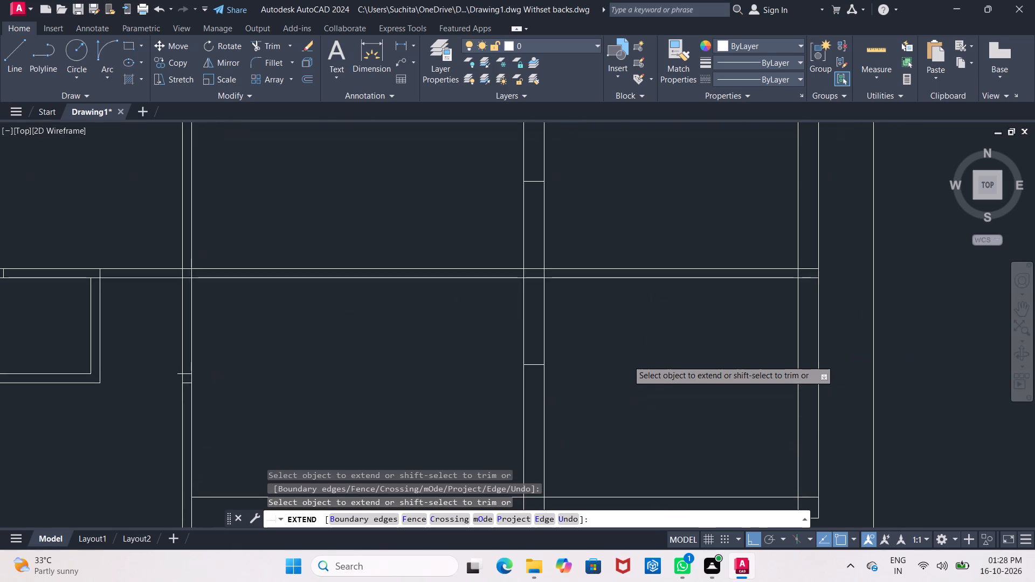
{"action": "scroll", "coordinate": [627, 360], "scroll_direction": "down", "scroll_amount": 2}
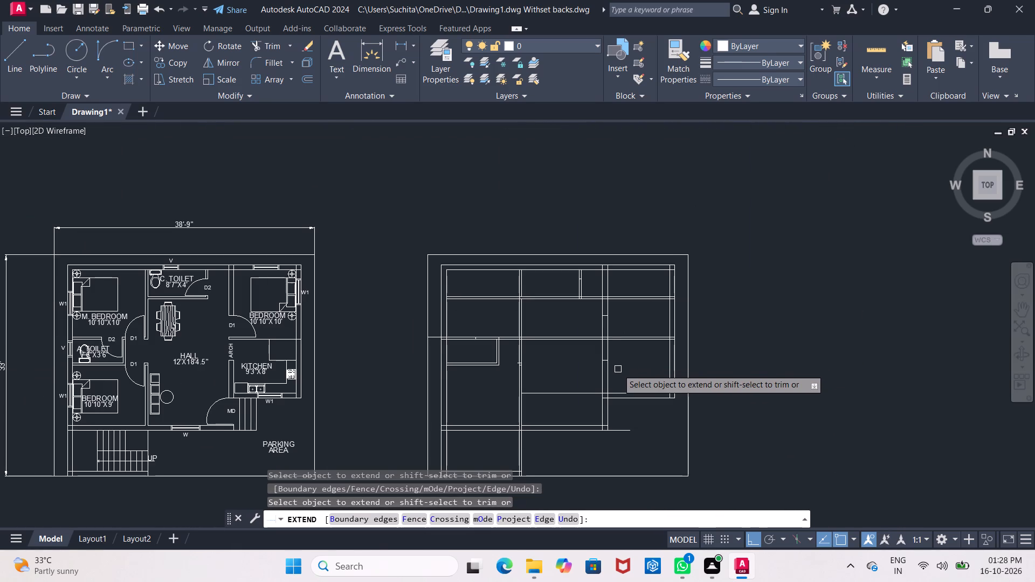
{"action": "middle_click_drag", "start_coordinate": [618, 369], "coordinate": [652, 299]}
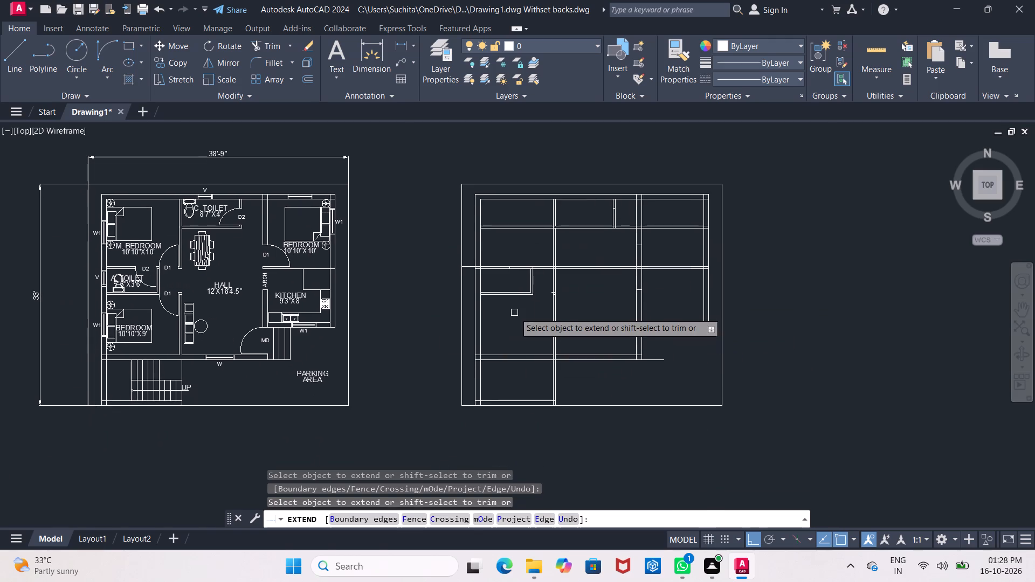
{"action": "scroll", "coordinate": [519, 307], "scroll_direction": "up", "scroll_amount": 3}
{"action": "left_click", "coordinate": [526, 261]}
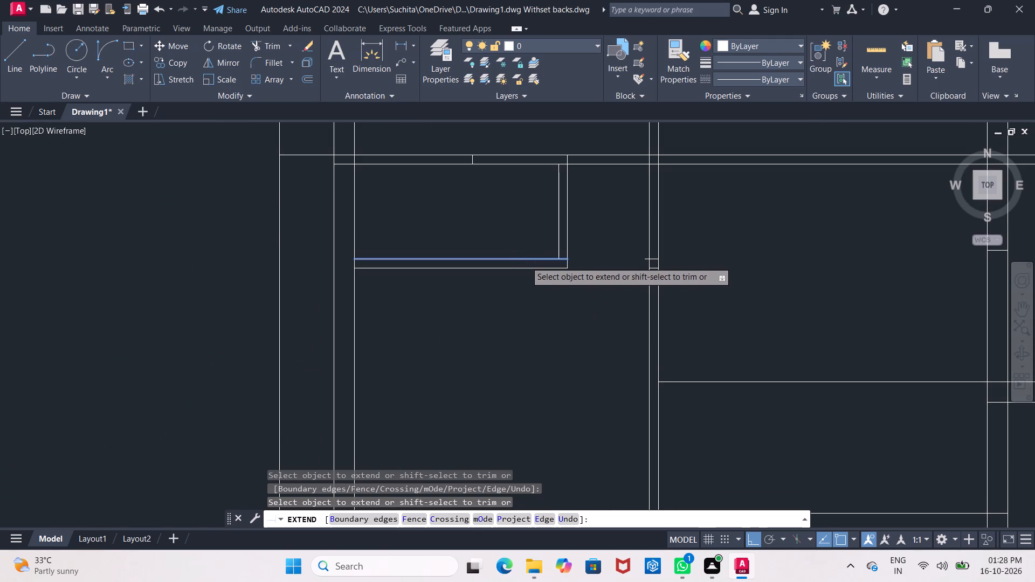
{"action": "double_click", "coordinate": [528, 258]}
{"action": "double_click", "coordinate": [529, 265]}
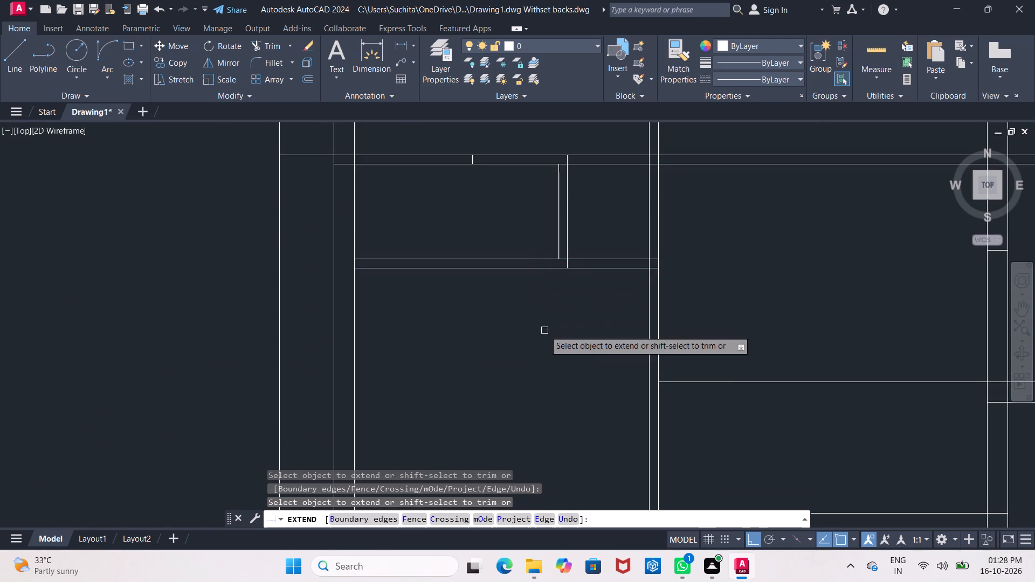
{"action": "middle_click_drag", "start_coordinate": [544, 330], "coordinate": [553, 349]}
{"action": "left_click", "coordinate": [460, 276]}
{"action": "left_click", "coordinate": [460, 291]}
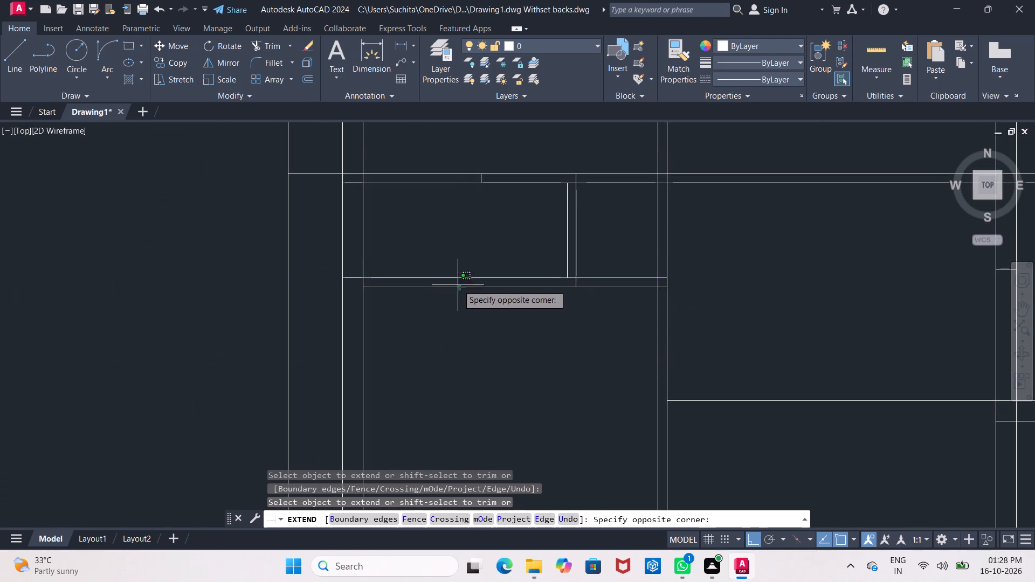
{"action": "left_click", "coordinate": [458, 282]}
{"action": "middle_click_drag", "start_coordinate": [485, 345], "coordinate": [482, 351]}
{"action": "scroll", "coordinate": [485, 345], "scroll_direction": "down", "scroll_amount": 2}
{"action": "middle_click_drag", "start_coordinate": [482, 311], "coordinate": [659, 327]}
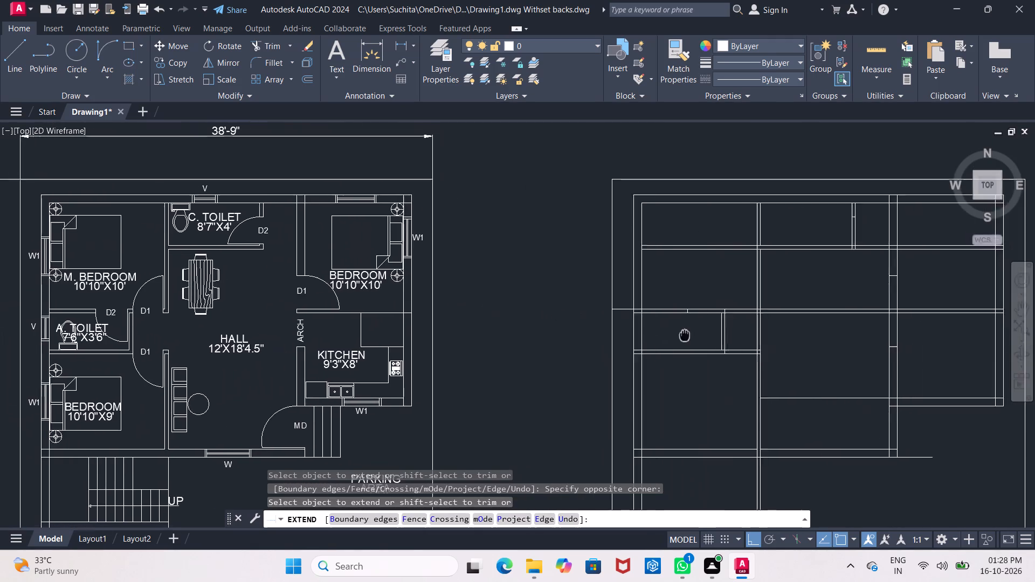
Extend the left face line of the attached toilet's door partition up to the upper face of the wall above it.
{"action": "middle_click_drag", "start_coordinate": [659, 327], "coordinate": [586, 312]}
{"action": "scroll", "coordinate": [597, 313], "scroll_direction": "up", "scroll_amount": 2}
{"action": "left_click", "coordinate": [648, 311]}
{"action": "left_click", "coordinate": [649, 303]}
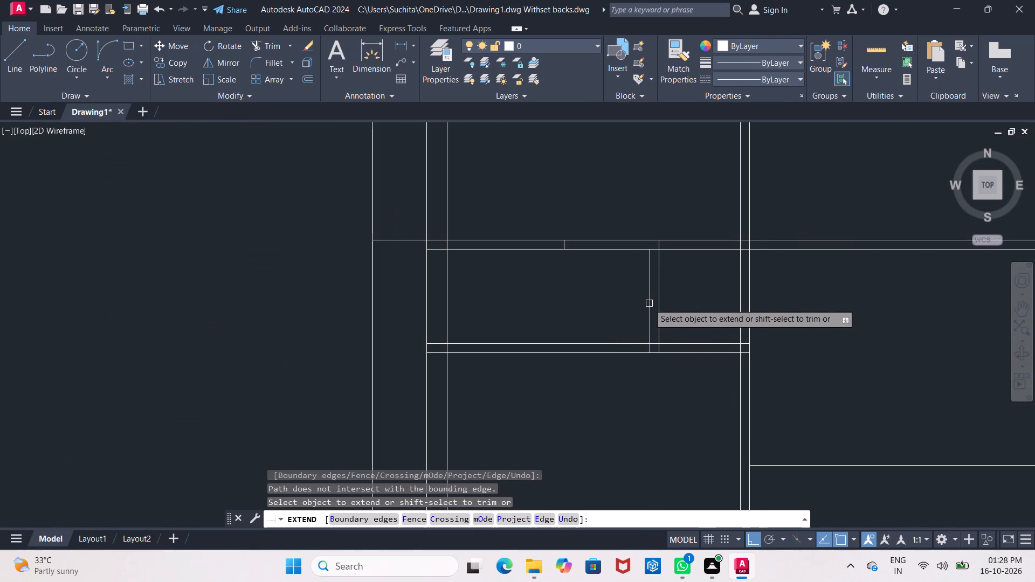
{"action": "left_click", "coordinate": [648, 296]}
{"action": "middle_click", "coordinate": [553, 293]}
{"action": "scroll", "coordinate": [553, 293], "scroll_direction": "down", "scroll_amount": 3}
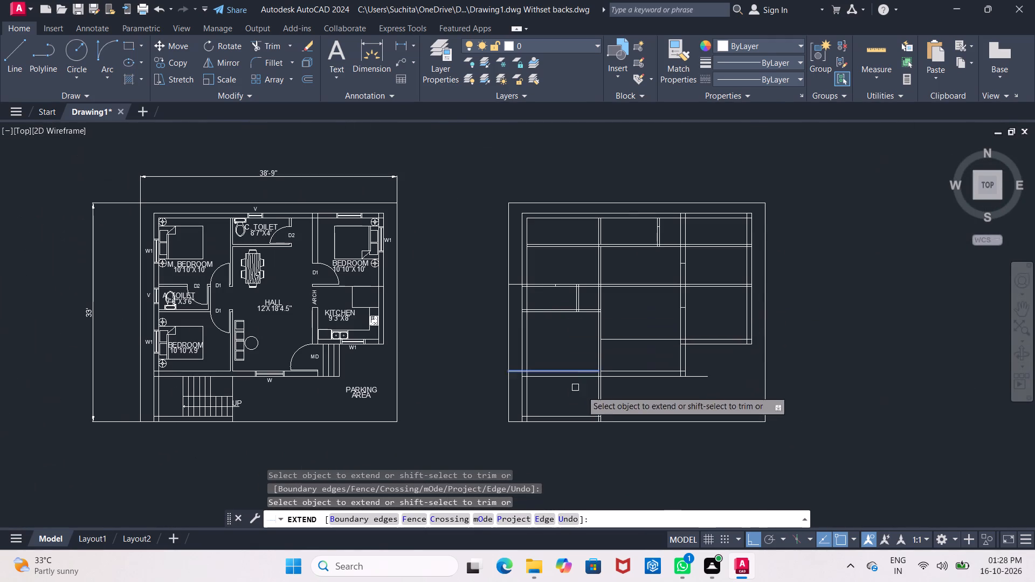
Extend the right face line of the master bedroom's partition down across the common toilet's lower wall, closing the break.
{"action": "scroll", "coordinate": [612, 253], "scroll_direction": "up", "scroll_amount": 4}
{"action": "middle_click_drag", "start_coordinate": [612, 255], "coordinate": [609, 315]}
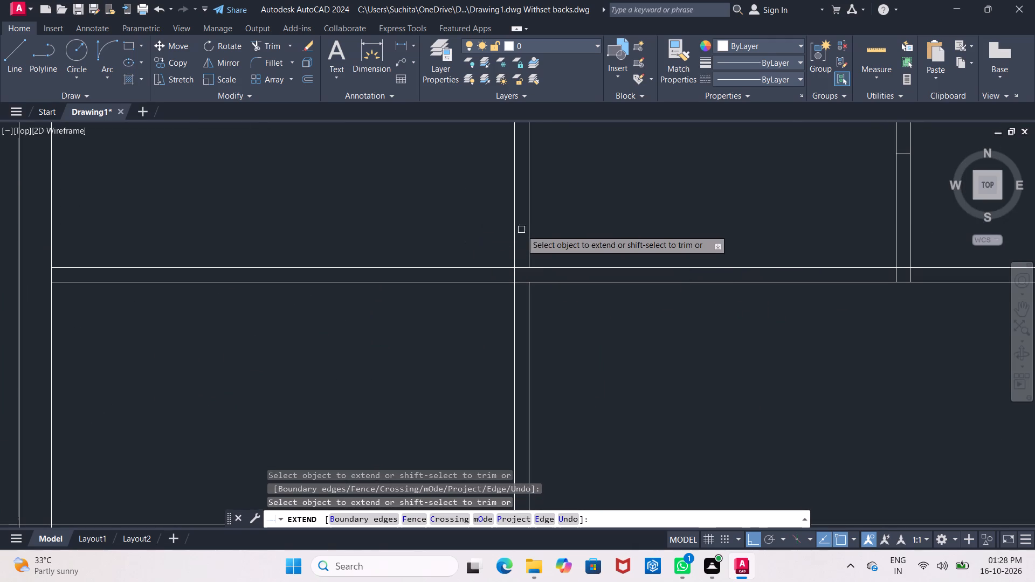
{"action": "left_click", "coordinate": [528, 238]}
{"action": "scroll", "coordinate": [562, 301], "scroll_direction": "down", "scroll_amount": 2}
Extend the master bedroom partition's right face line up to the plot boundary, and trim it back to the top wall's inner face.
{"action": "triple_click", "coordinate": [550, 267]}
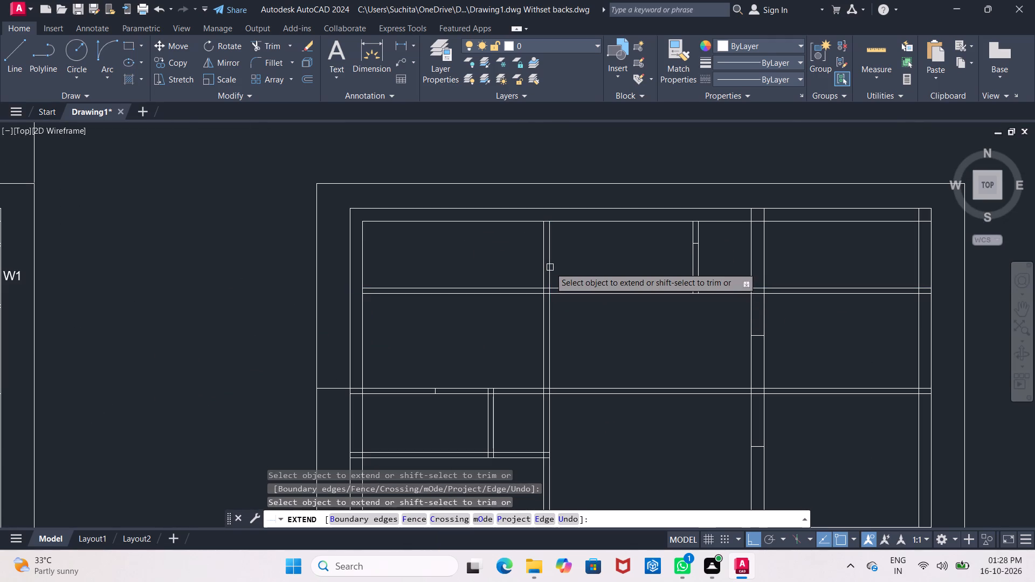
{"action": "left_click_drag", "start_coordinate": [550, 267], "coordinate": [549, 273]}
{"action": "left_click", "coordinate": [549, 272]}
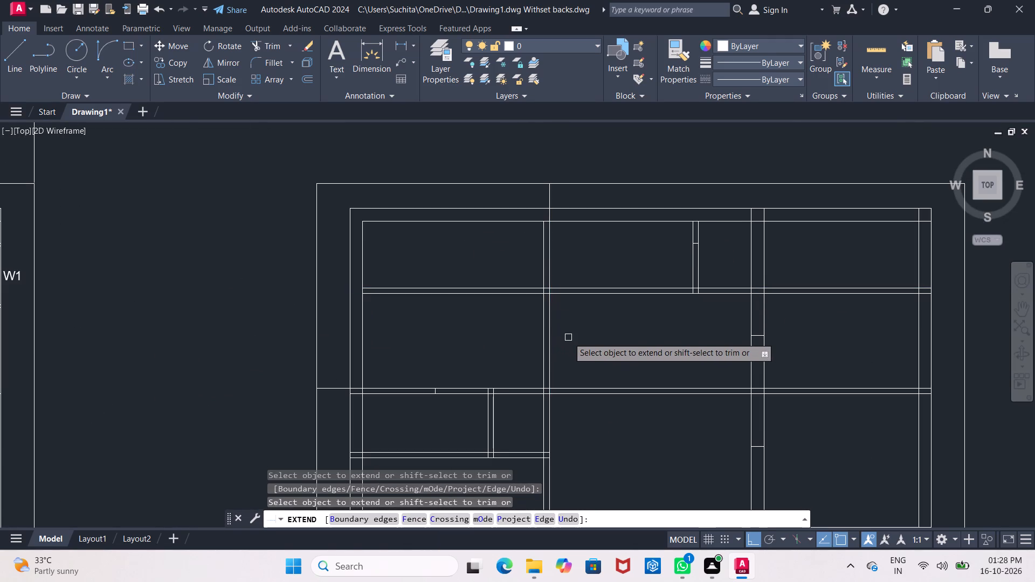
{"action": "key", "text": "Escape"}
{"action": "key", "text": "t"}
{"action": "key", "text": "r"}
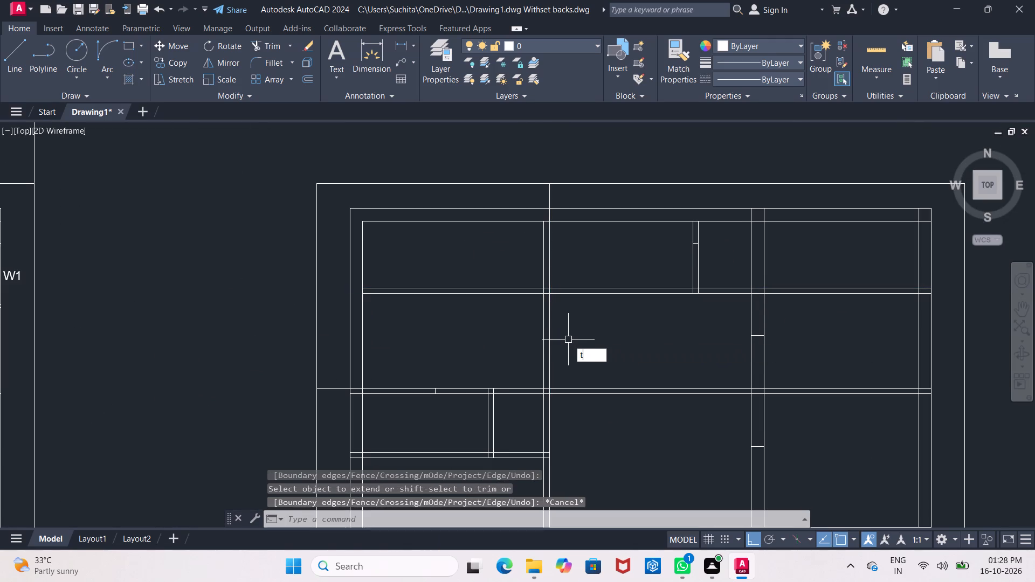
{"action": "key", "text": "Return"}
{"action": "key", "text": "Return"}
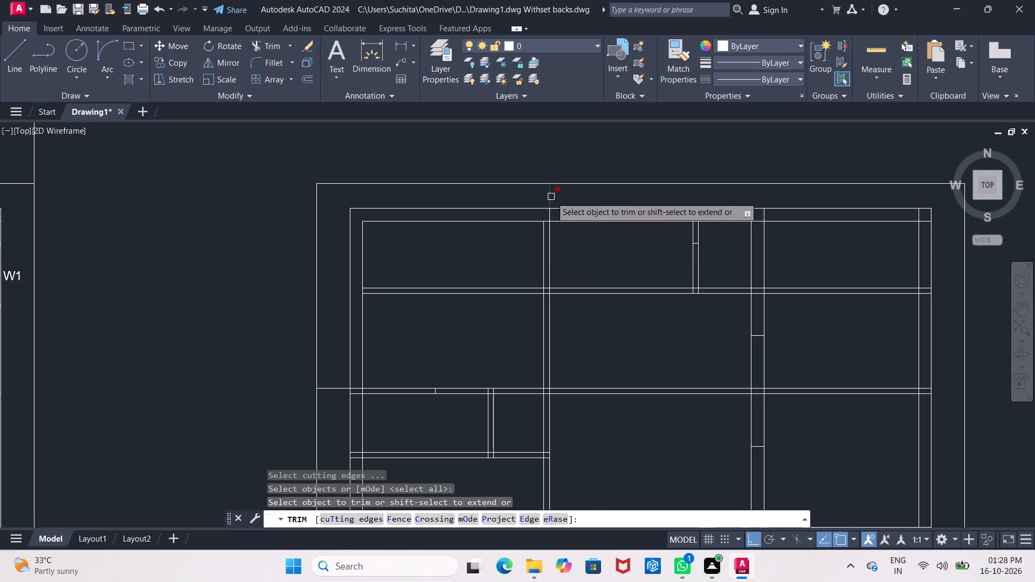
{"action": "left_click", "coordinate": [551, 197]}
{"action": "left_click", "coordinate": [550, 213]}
Erase the leftover door jamb line in the attached toilet's upper wall.
{"action": "middle_click_drag", "start_coordinate": [594, 293], "coordinate": [551, 243]}
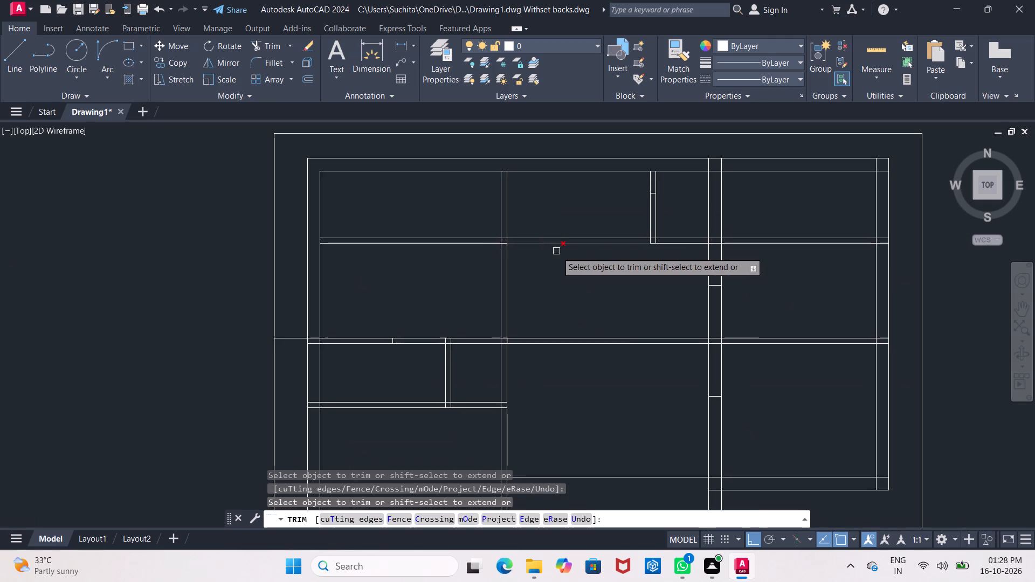
{"action": "scroll", "coordinate": [557, 253], "scroll_direction": "down", "scroll_amount": 2}
{"action": "scroll", "coordinate": [470, 292], "scroll_direction": "up", "scroll_amount": 2}
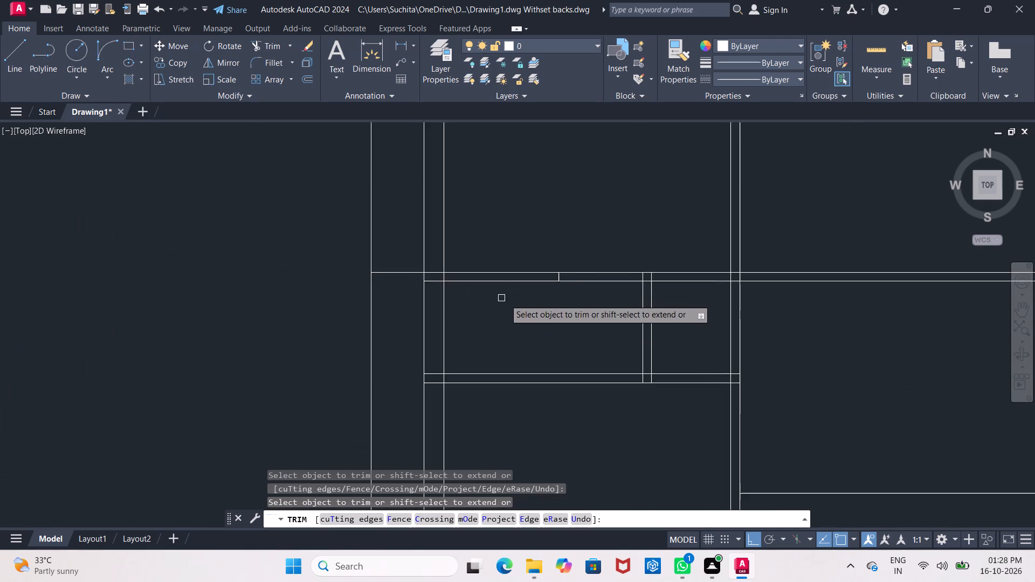
{"action": "scroll", "coordinate": [506, 299], "scroll_direction": "up", "scroll_amount": 2}
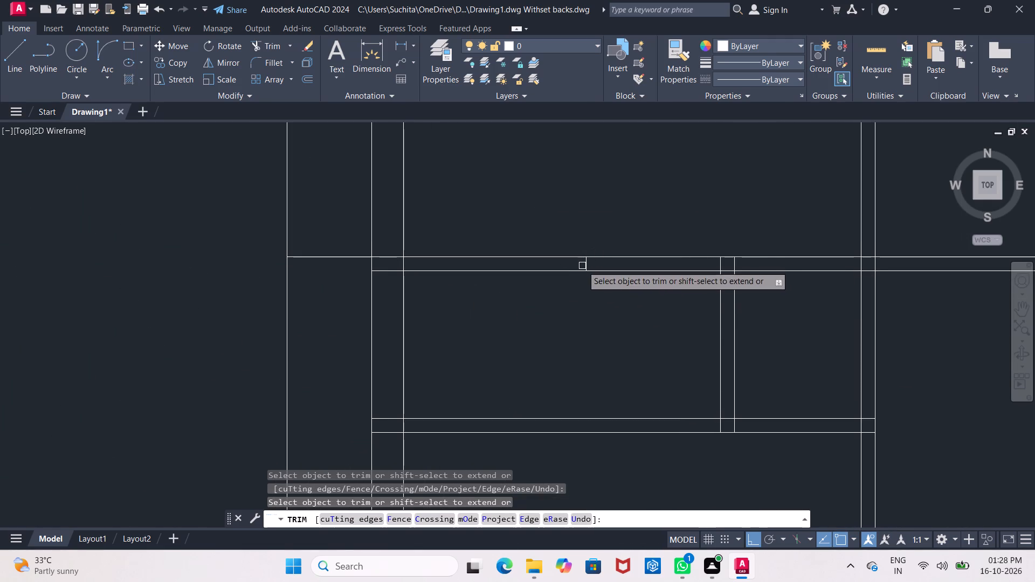
{"action": "key", "text": "Escape"}
{"action": "left_click", "coordinate": [585, 263]}
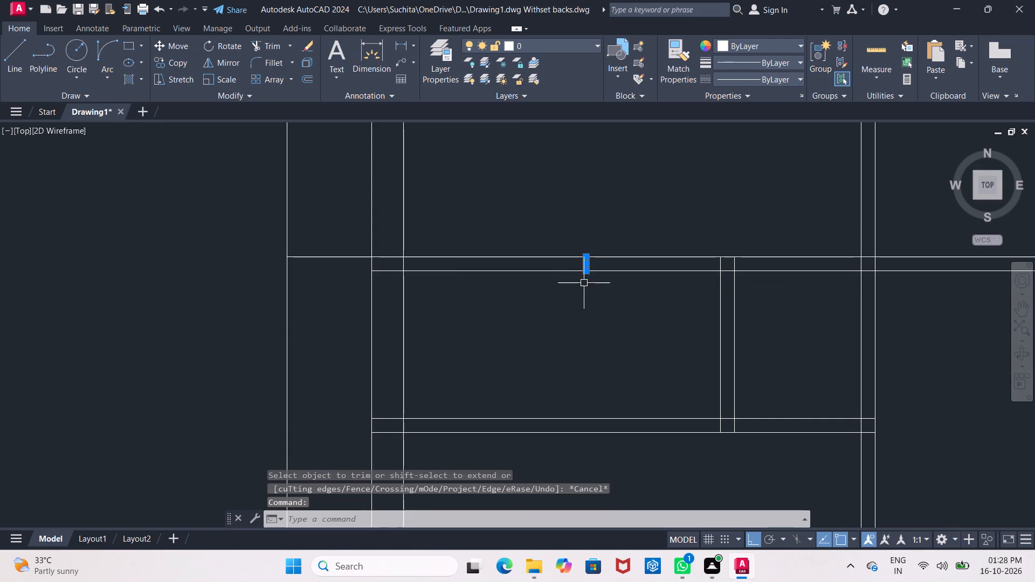
{"action": "key", "text": "Delete"}
Erase the two leftover jamb lines in the wall between the hall and the bedroom and kitchen, plus the one in the common toilet's door wall.
{"action": "scroll", "coordinate": [580, 294], "scroll_direction": "down", "scroll_amount": 2}
{"action": "scroll", "coordinate": [717, 346], "scroll_direction": "down", "scroll_amount": 1}
{"action": "middle_click_drag", "start_coordinate": [717, 346], "coordinate": [509, 299]}
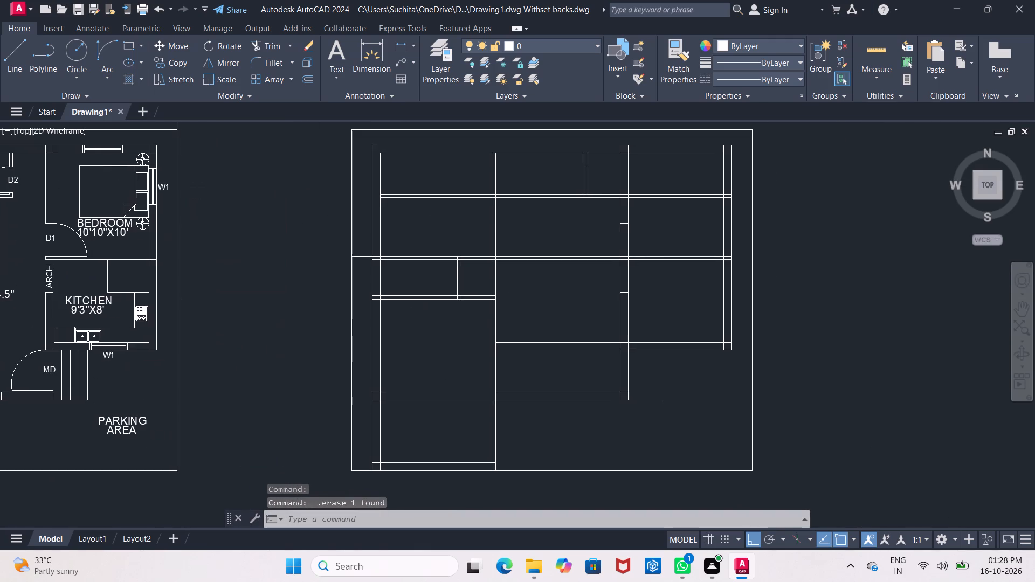
{"action": "scroll", "coordinate": [630, 307], "scroll_direction": "up", "scroll_amount": 2}
{"action": "left_click", "coordinate": [619, 271]}
{"action": "middle_click_drag", "start_coordinate": [618, 251], "coordinate": [619, 253]}
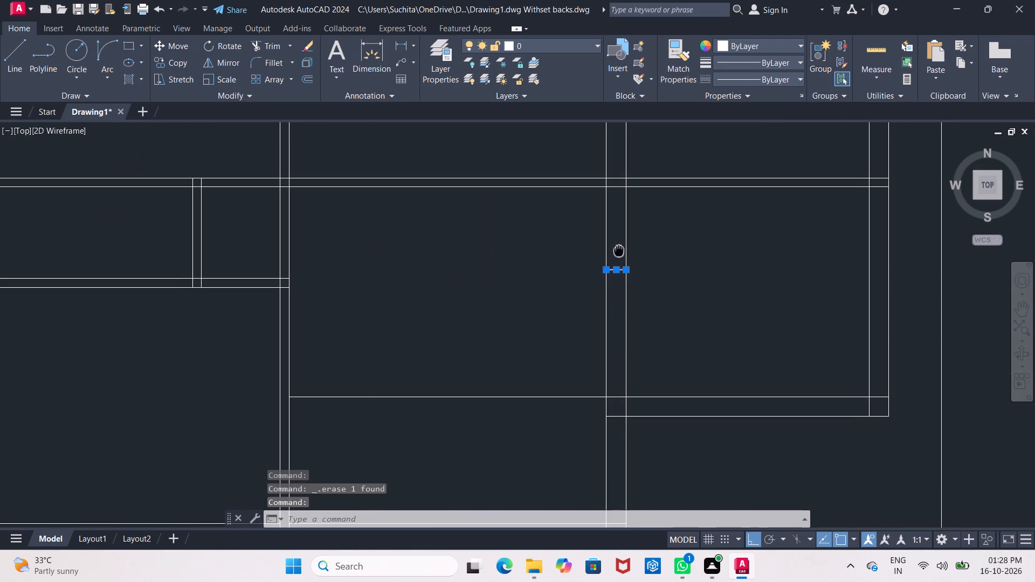
{"action": "middle_click_drag", "start_coordinate": [619, 253], "coordinate": [612, 327]}
{"action": "scroll", "coordinate": [617, 302], "scroll_direction": "down", "scroll_amount": 1}
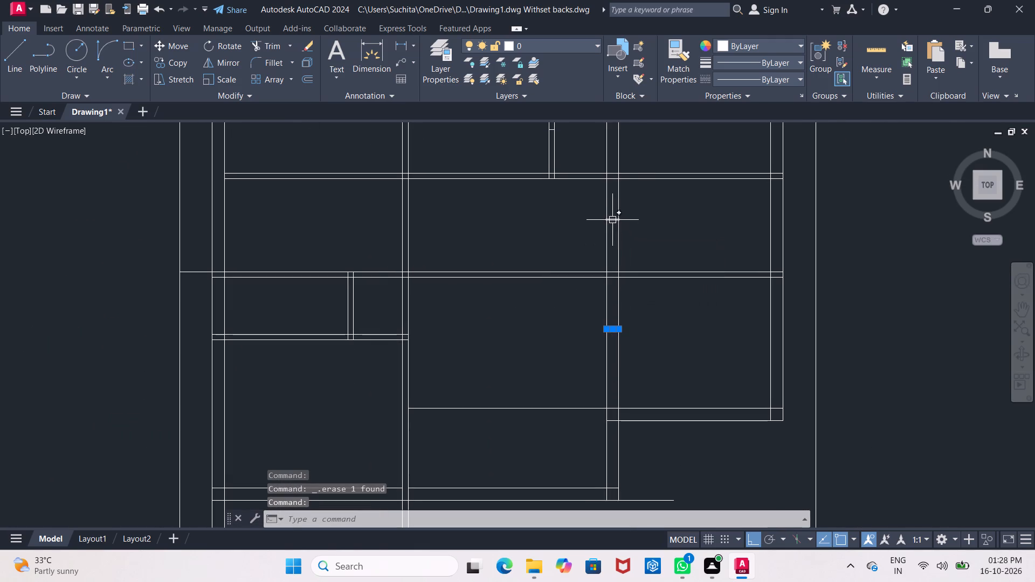
{"action": "left_click", "coordinate": [612, 220]}
{"action": "key", "text": "Delete"}
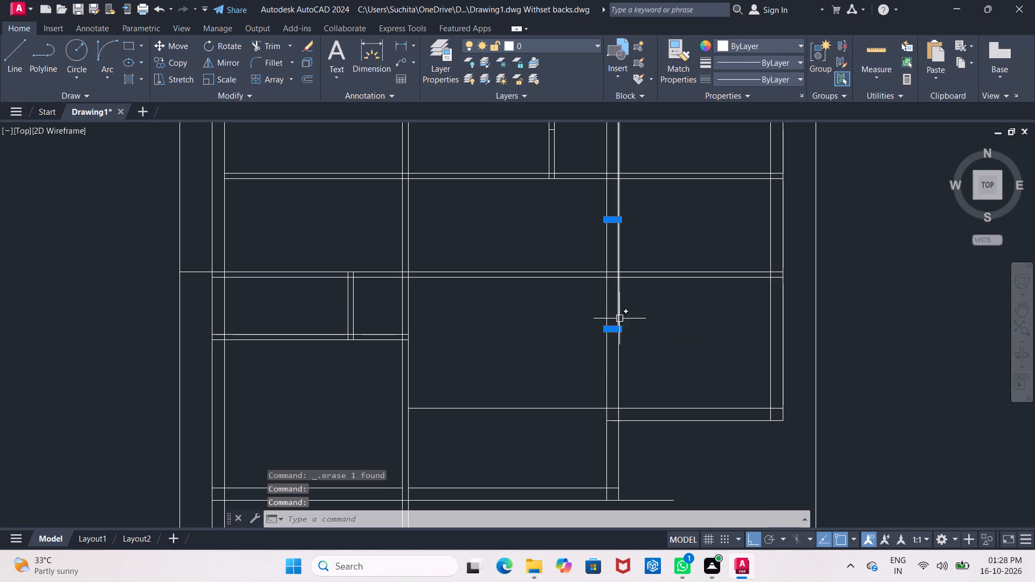
{"action": "middle_click_drag", "start_coordinate": [605, 241], "coordinate": [578, 371]}
{"action": "scroll", "coordinate": [604, 258], "scroll_direction": "down", "scroll_amount": 1}
{"action": "scroll", "coordinate": [545, 295], "scroll_direction": "up", "scroll_amount": 4}
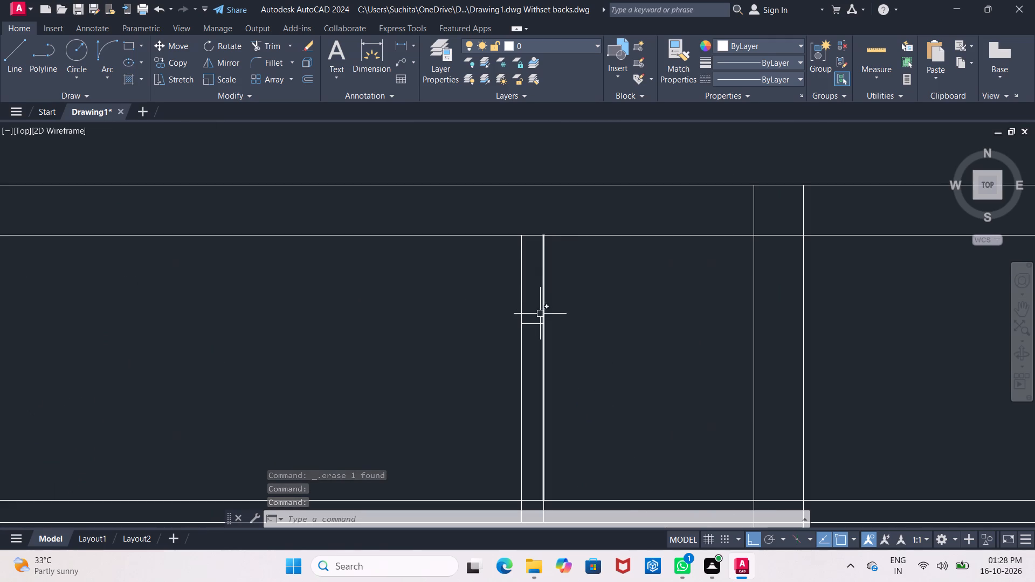
{"action": "left_click", "coordinate": [538, 321]}
{"action": "key", "text": "Delete"}
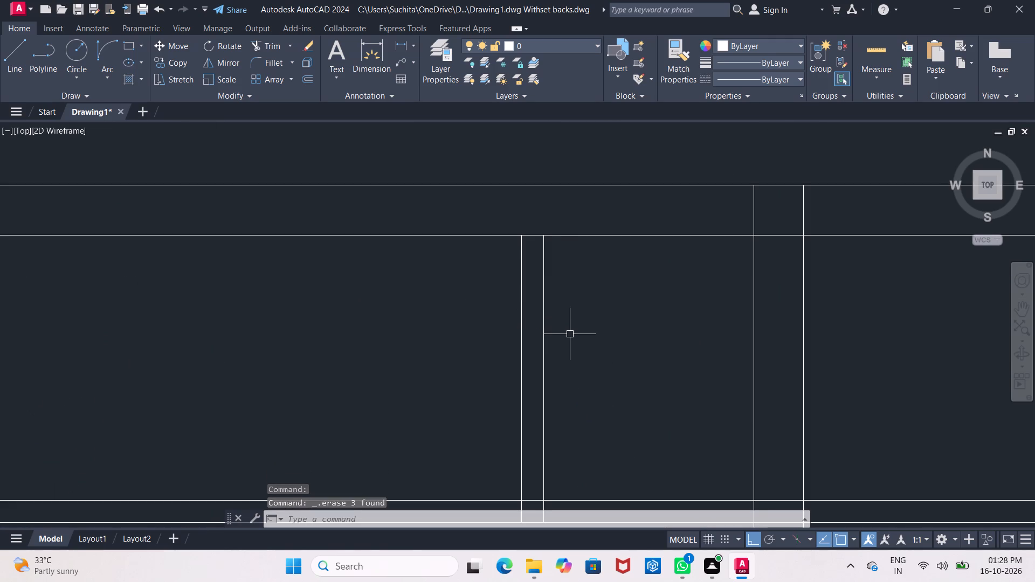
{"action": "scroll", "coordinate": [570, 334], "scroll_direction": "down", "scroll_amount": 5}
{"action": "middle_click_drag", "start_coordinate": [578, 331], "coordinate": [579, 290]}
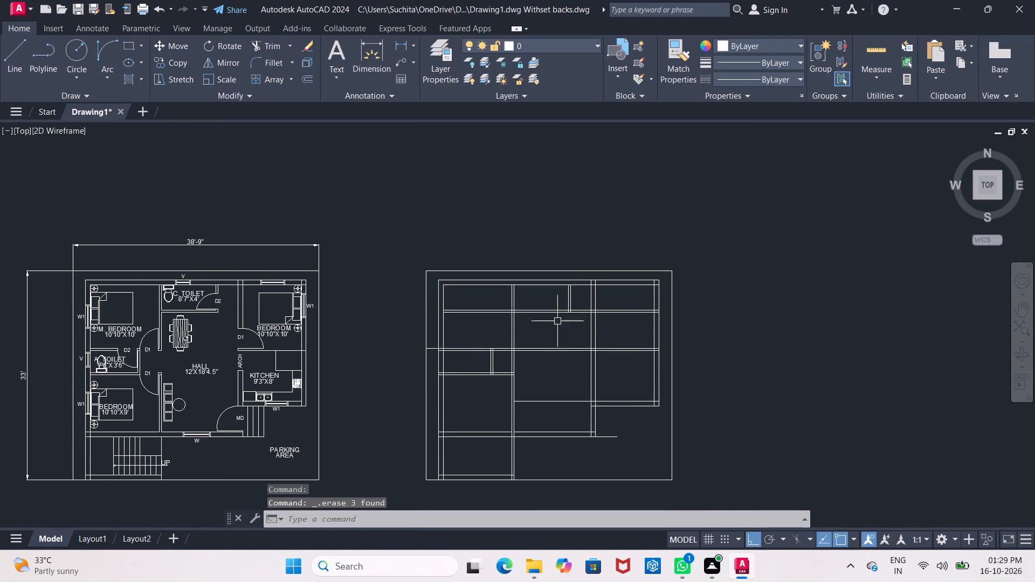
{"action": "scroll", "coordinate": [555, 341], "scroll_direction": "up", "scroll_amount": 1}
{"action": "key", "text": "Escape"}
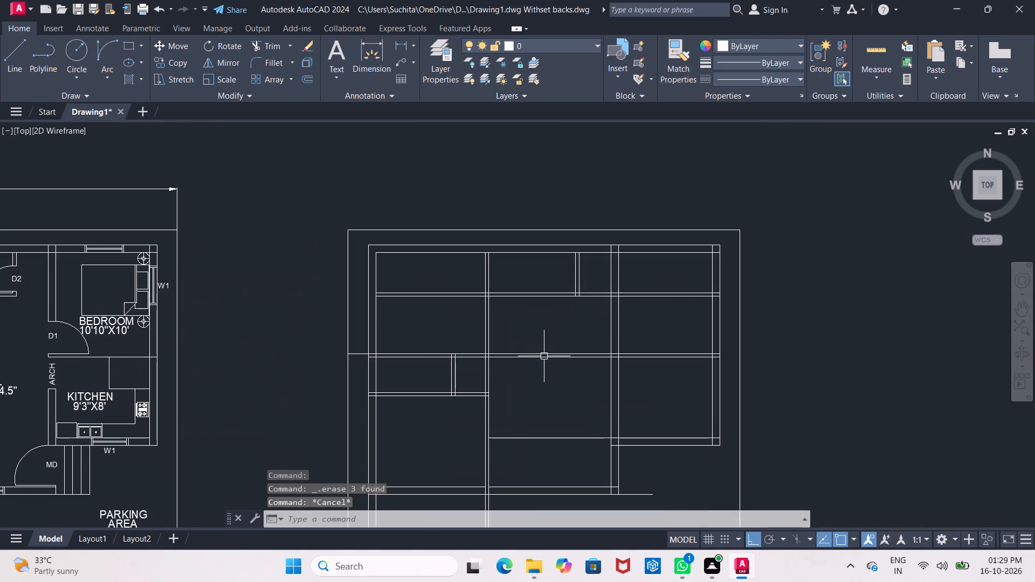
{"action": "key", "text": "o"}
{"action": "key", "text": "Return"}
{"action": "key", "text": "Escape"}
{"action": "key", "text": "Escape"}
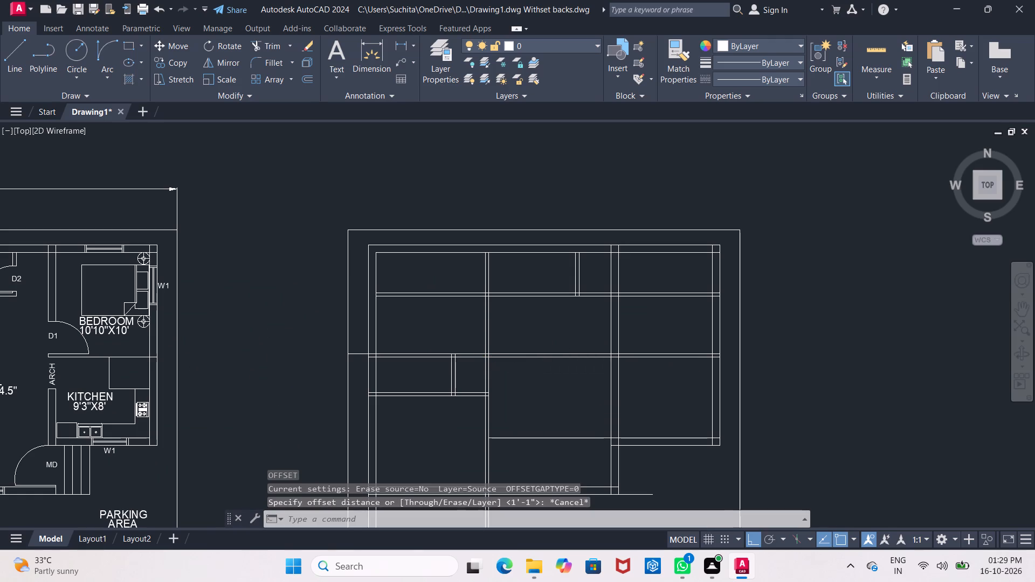
Extend both face lines of the common toilet's door wall up through the top wall to its outer face.
{"action": "type", "text": "ex"}
{"action": "key", "text": "Return"}
{"action": "key", "text": "Return"}
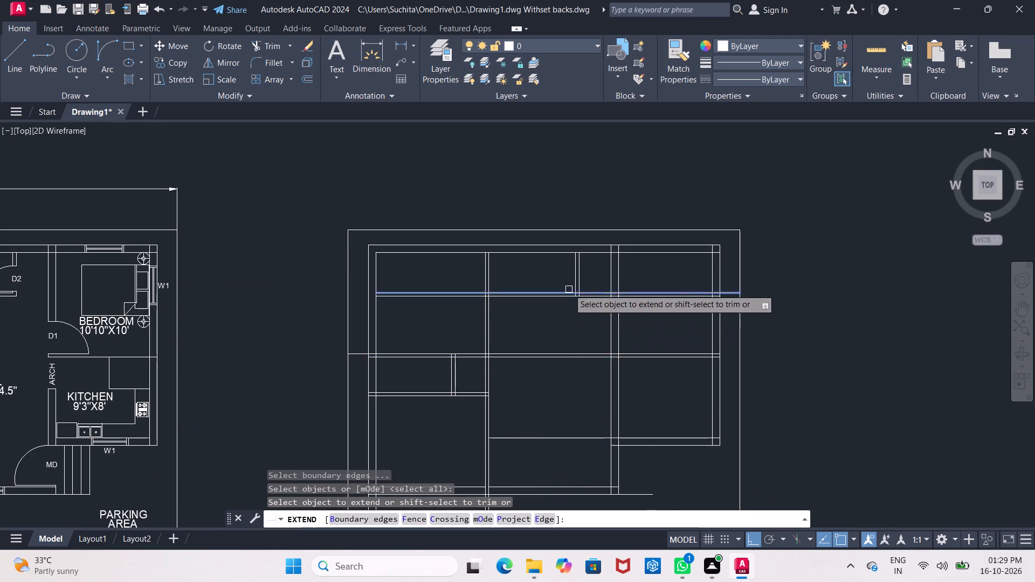
{"action": "scroll", "coordinate": [569, 286], "scroll_direction": "up", "scroll_amount": 2}
{"action": "left_click", "coordinate": [584, 239]}
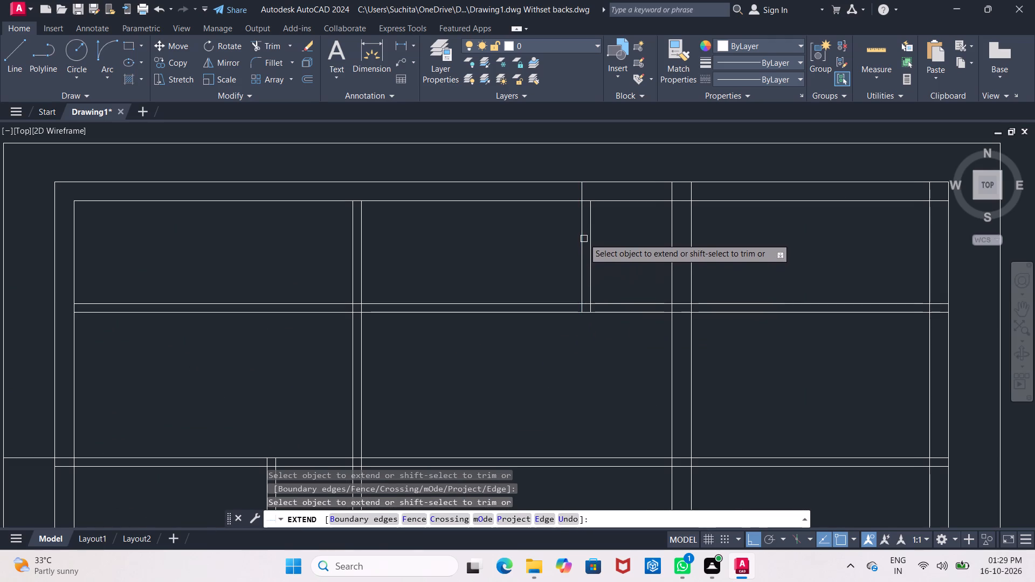
{"action": "left_click", "coordinate": [589, 235]}
{"action": "scroll", "coordinate": [612, 269], "scroll_direction": "down", "scroll_amount": 1}
{"action": "middle_click_drag", "start_coordinate": [612, 269], "coordinate": [612, 244]}
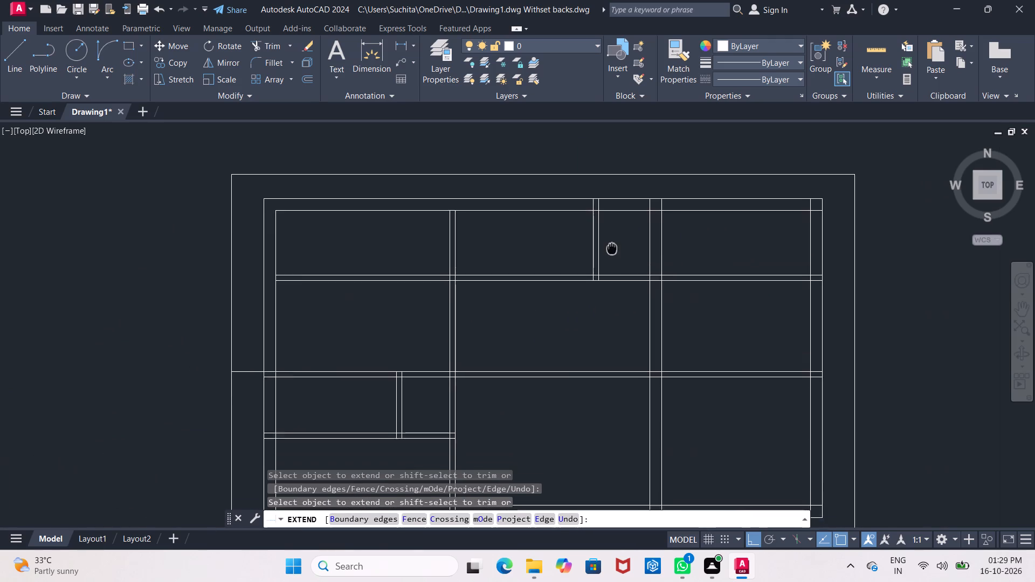
{"action": "middle_click_drag", "start_coordinate": [612, 244], "coordinate": [612, 225]}
{"action": "middle_click_drag", "start_coordinate": [629, 233], "coordinate": [633, 192]}
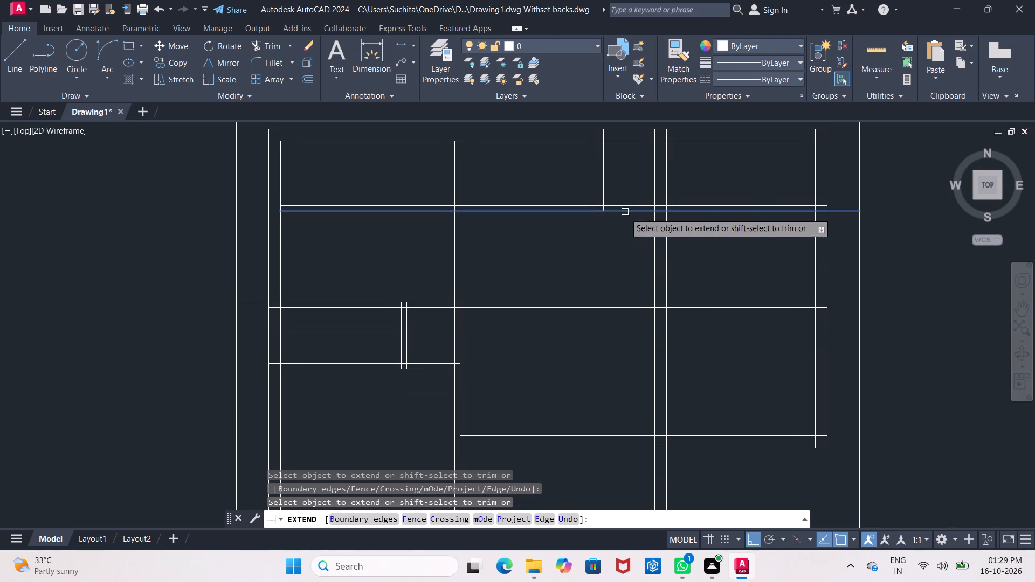
{"action": "middle_click_drag", "start_coordinate": [641, 359], "coordinate": [626, 174]}
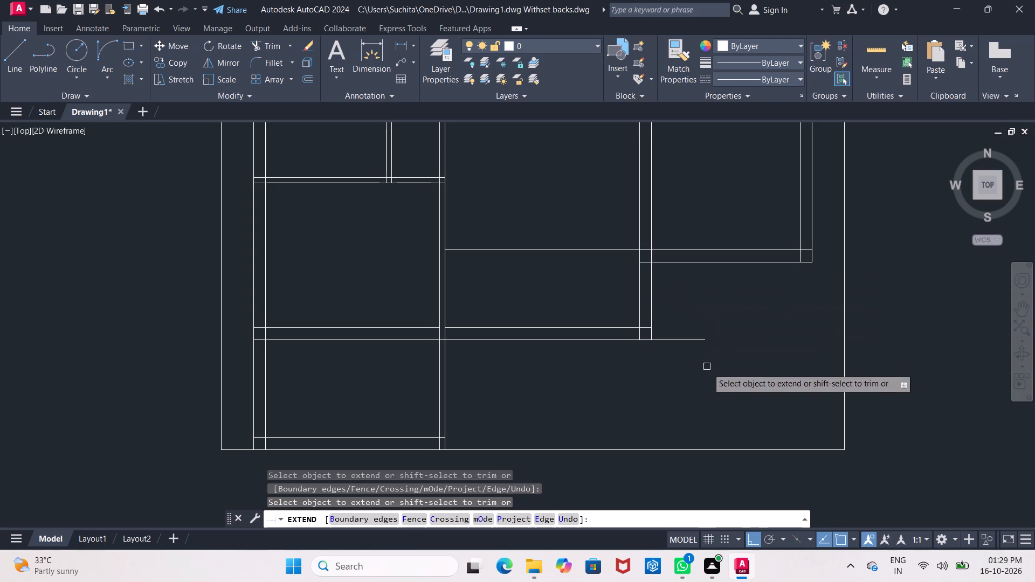
{"action": "middle_click_drag", "start_coordinate": [705, 222], "coordinate": [694, 277]}
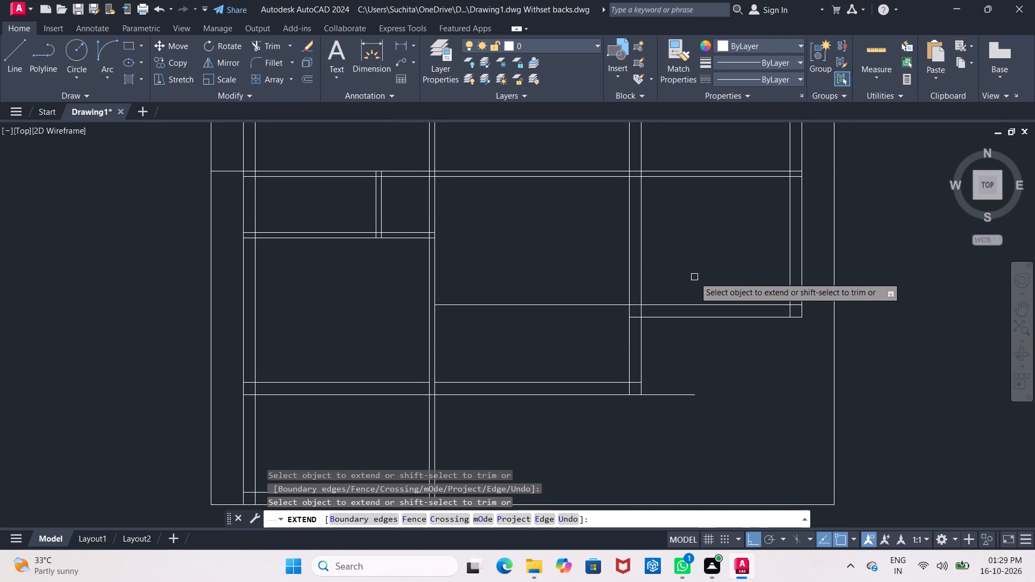
{"action": "key", "text": "Escape"}
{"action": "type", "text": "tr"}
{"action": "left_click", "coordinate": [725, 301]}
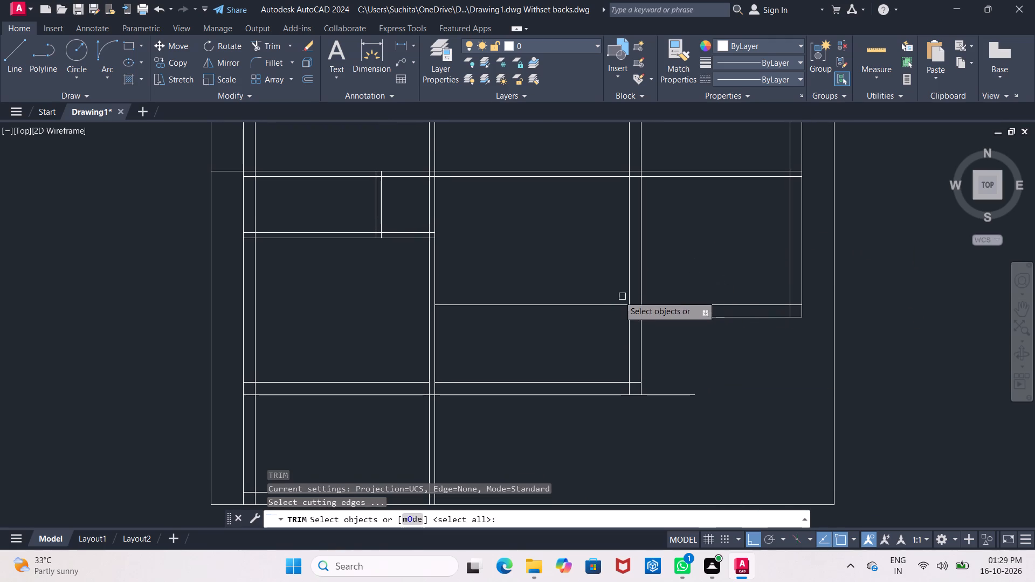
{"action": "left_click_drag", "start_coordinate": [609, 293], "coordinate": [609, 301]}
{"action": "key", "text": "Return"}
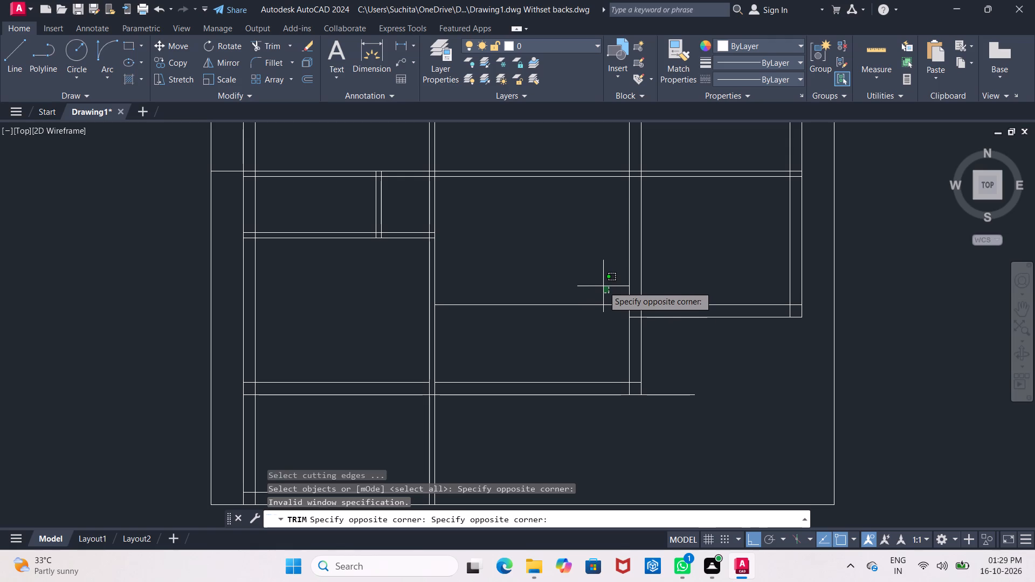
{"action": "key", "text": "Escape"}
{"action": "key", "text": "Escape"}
Trim away the part of the kitchen's lower wall line that crosses the hall, from the bedroom partition to the hall–kitchen wall.
{"action": "type", "text": "tr"}
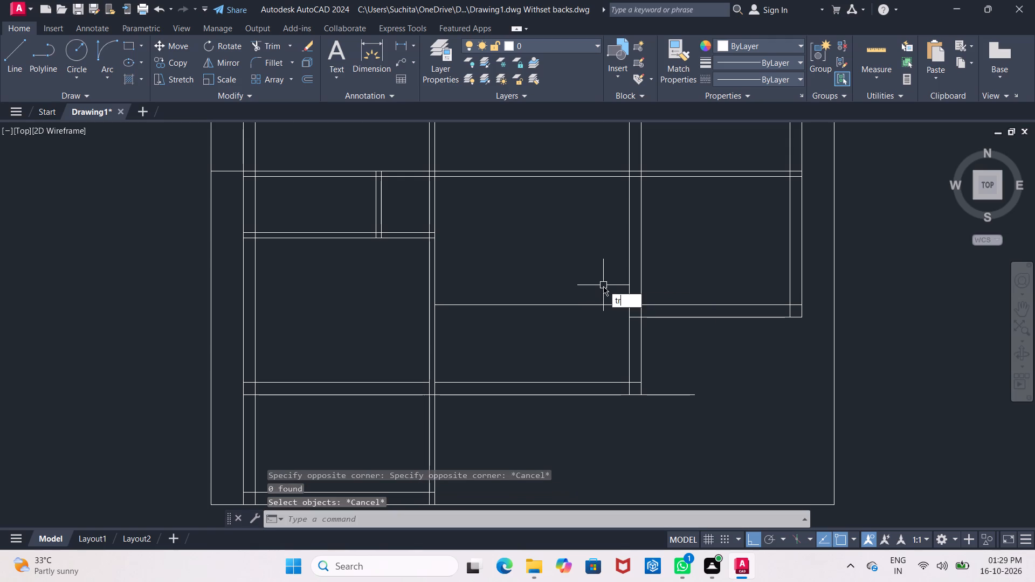
{"action": "key", "text": "Return"}
{"action": "key", "text": "Return"}
{"action": "left_click_drag", "start_coordinate": [601, 285], "coordinate": [602, 312]}
{"action": "left_click", "coordinate": [606, 331]}
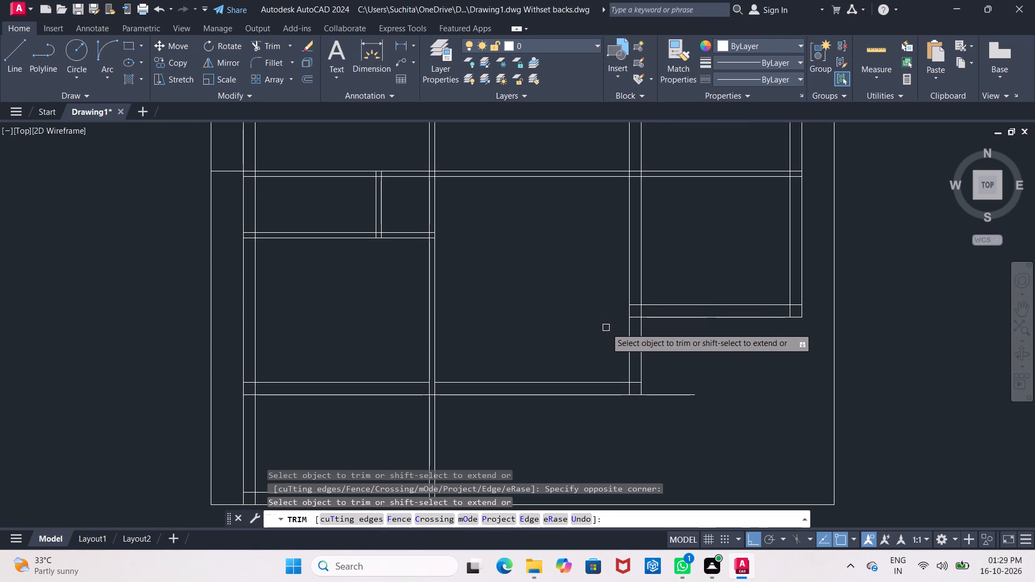
Trim the front wall's outer face line where it overshoots the hall's lower-right corner.
{"action": "middle_click_drag", "start_coordinate": [606, 328], "coordinate": [589, 313]}
{"action": "scroll", "coordinate": [589, 313], "scroll_direction": "down", "scroll_amount": 1}
{"action": "left_click_drag", "start_coordinate": [634, 341], "coordinate": [629, 374]}
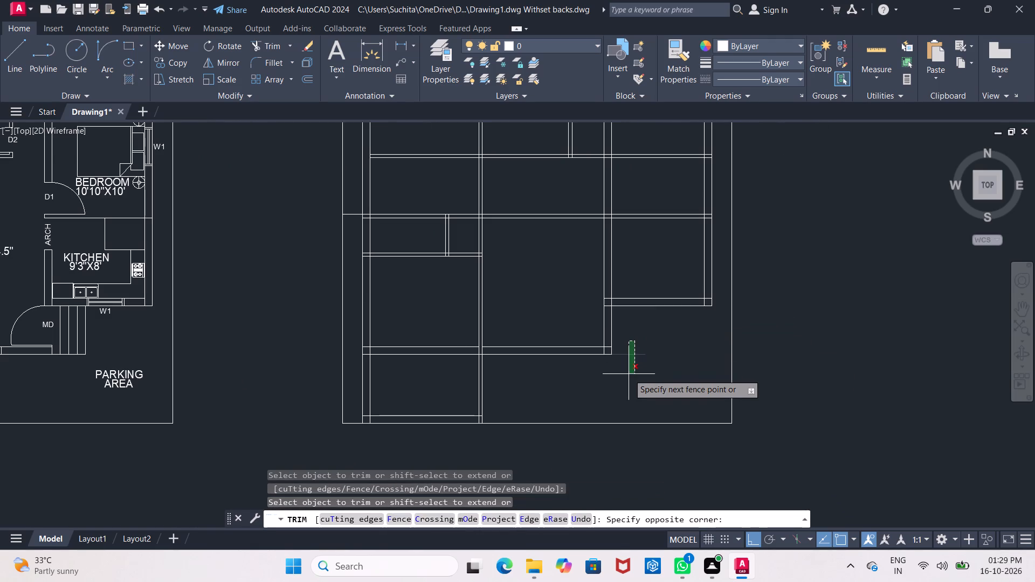
{"action": "middle_click", "coordinate": [629, 372]}
{"action": "left_click", "coordinate": [625, 369]}
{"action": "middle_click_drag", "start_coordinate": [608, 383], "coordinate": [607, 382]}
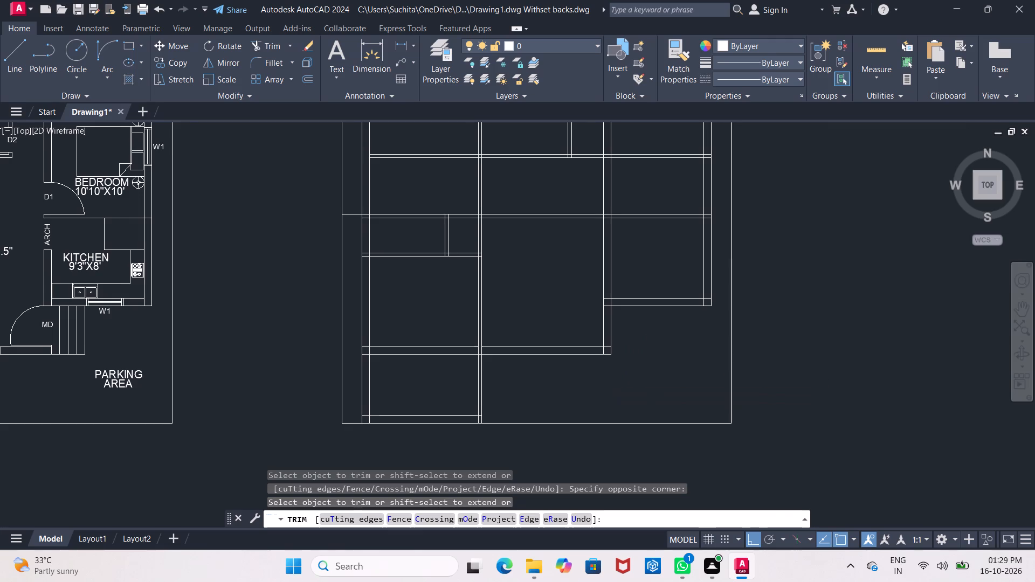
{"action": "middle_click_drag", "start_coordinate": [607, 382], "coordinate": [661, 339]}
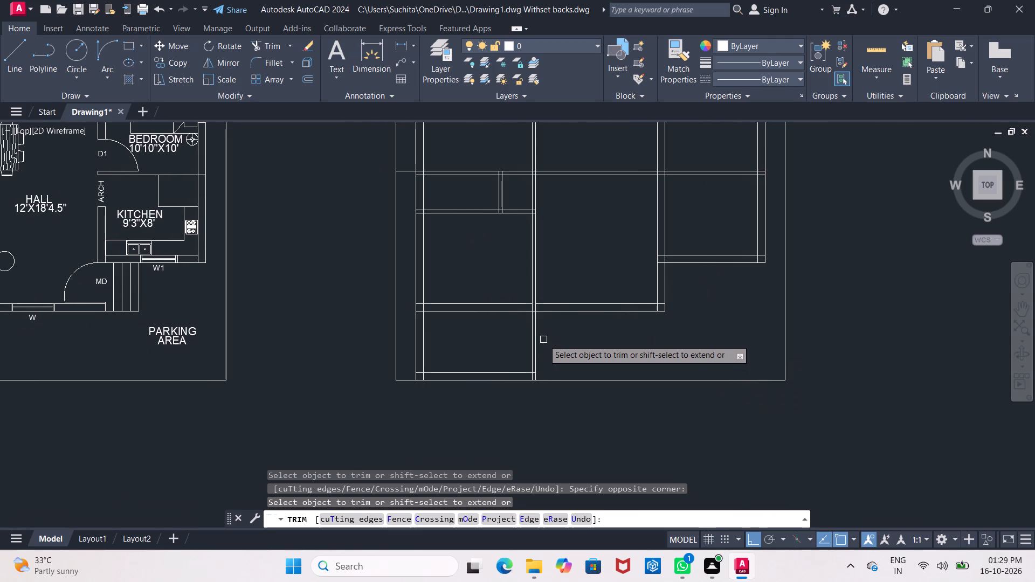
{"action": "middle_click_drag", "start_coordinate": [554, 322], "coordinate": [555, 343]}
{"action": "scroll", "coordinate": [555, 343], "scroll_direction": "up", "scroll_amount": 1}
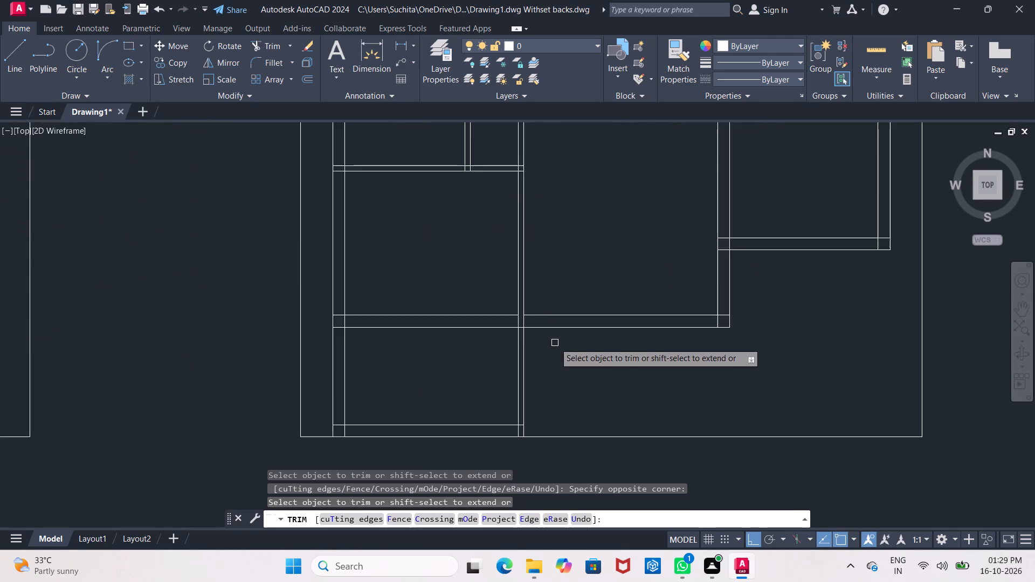
Extend the hall front wall's inner face line across the long vertical partition to close the gap between its faces.
{"action": "scroll", "coordinate": [555, 343], "scroll_direction": "up", "scroll_amount": 1}
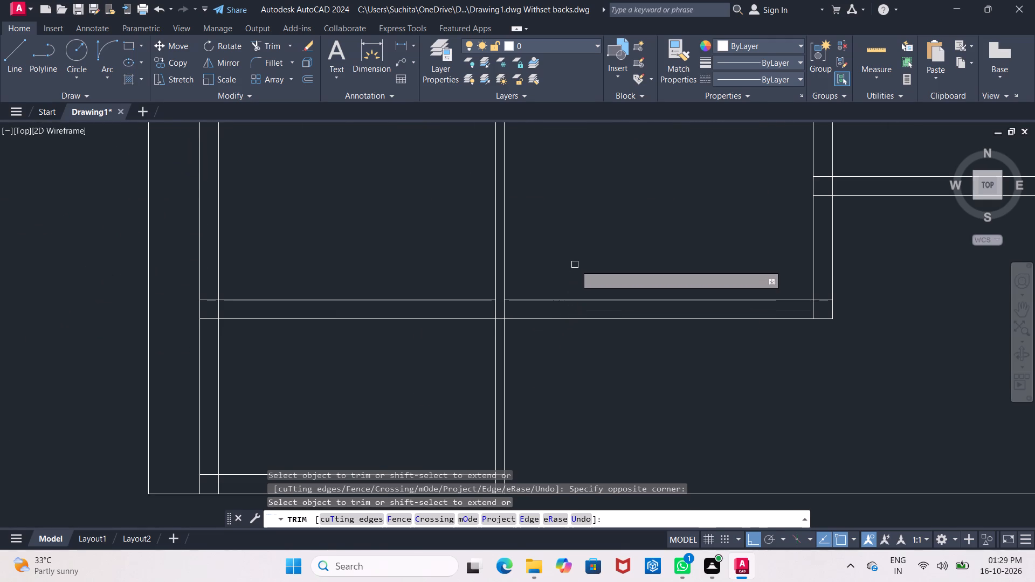
{"action": "key", "text": "Escape"}
{"action": "key", "text": "e"}
{"action": "key", "text": "x"}
{"action": "key", "text": "Return"}
{"action": "key", "text": "Return"}
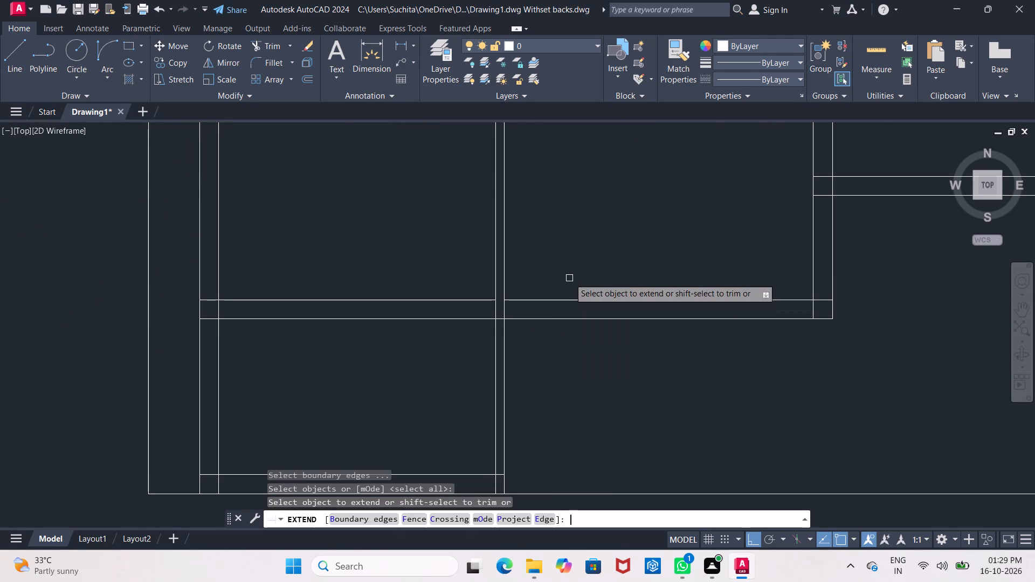
{"action": "triple_click", "coordinate": [566, 298]}
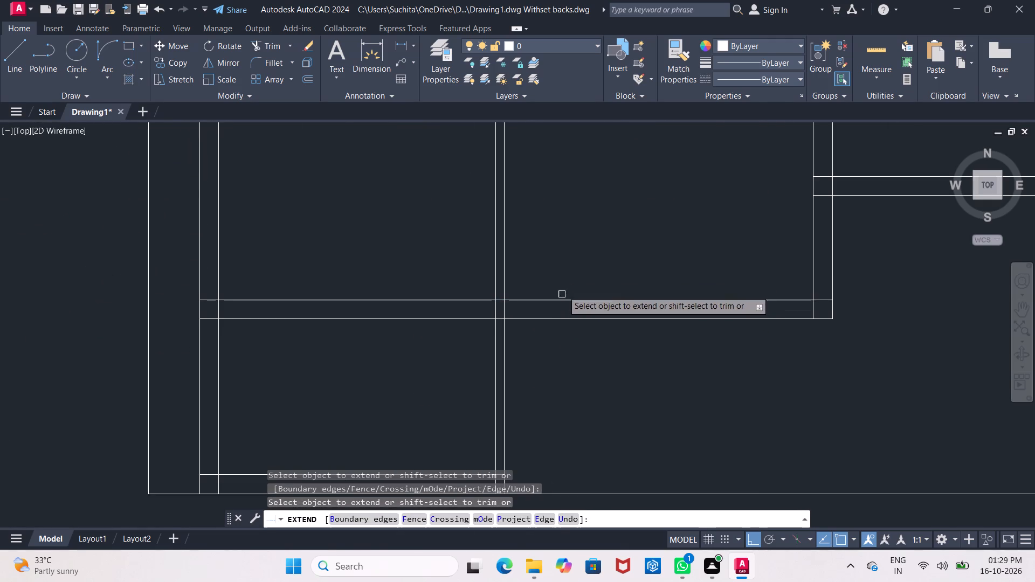
Extend both face lines of the uppermost horizontal interior wall through the left exterior wall to its outer face.
{"action": "middle_click_drag", "start_coordinate": [570, 260], "coordinate": [553, 393]}
{"action": "scroll", "coordinate": [553, 387], "scroll_direction": "down", "scroll_amount": 1}
{"action": "scroll", "coordinate": [541, 332], "scroll_direction": "down", "scroll_amount": 1}
{"action": "middle_click_drag", "start_coordinate": [541, 333], "coordinate": [535, 384]}
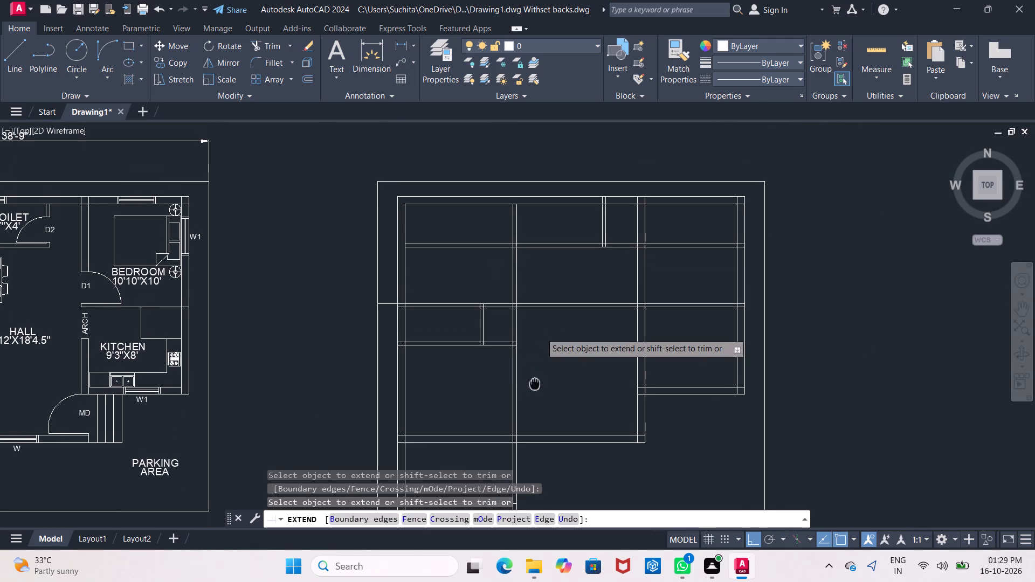
{"action": "middle_click_drag", "start_coordinate": [535, 384], "coordinate": [549, 382]}
{"action": "scroll", "coordinate": [447, 287], "scroll_direction": "up", "scroll_amount": 2}
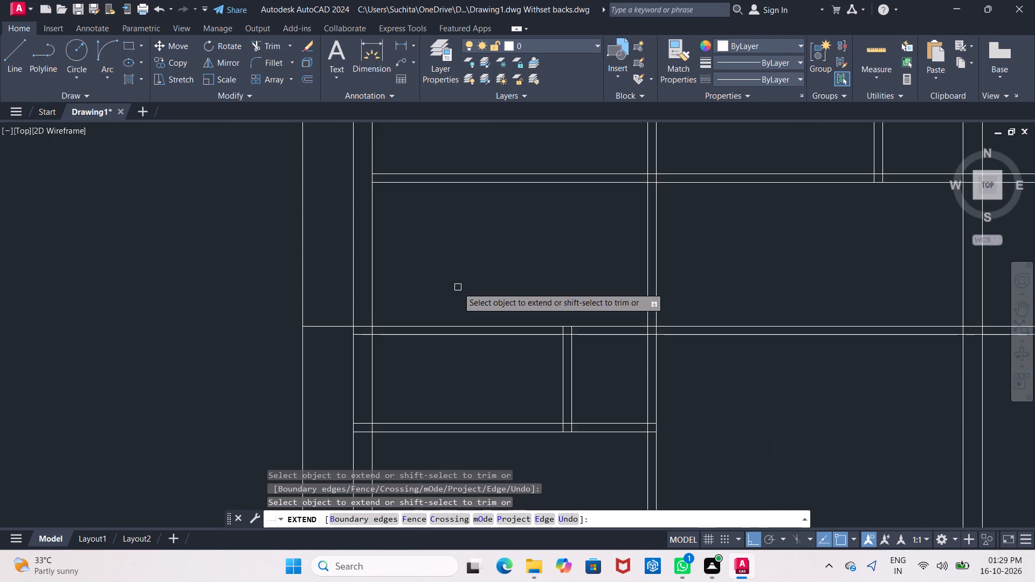
{"action": "middle_click_drag", "start_coordinate": [458, 287], "coordinate": [450, 349]}
{"action": "left_click", "coordinate": [431, 239]}
{"action": "left_click", "coordinate": [431, 233]}
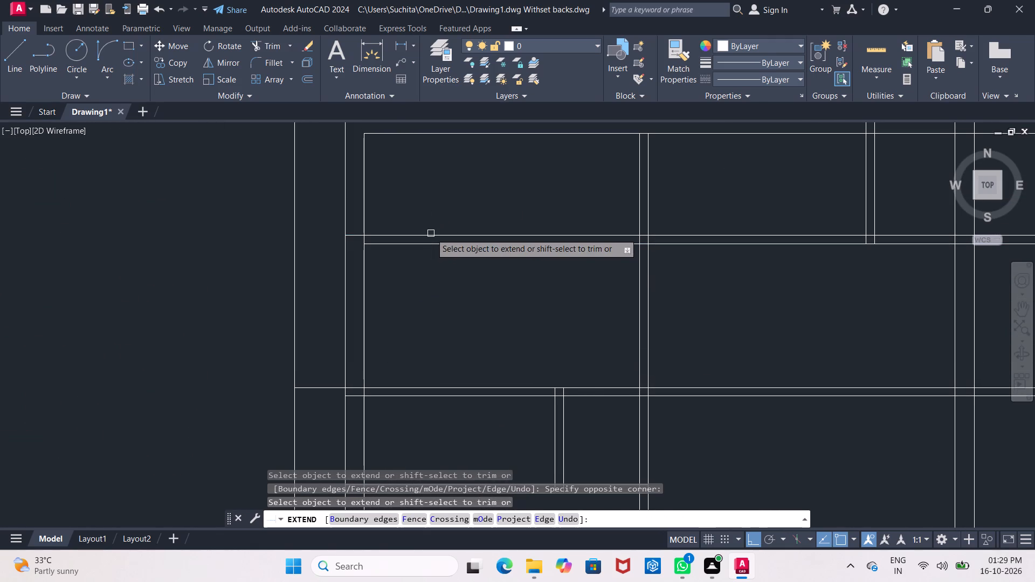
{"action": "left_click", "coordinate": [428, 245]}
Extend the inner face lines of the left and top exterior walls to the outer faces at the house's upper-left corner.
{"action": "middle_click_drag", "start_coordinate": [440, 209], "coordinate": [418, 296]}
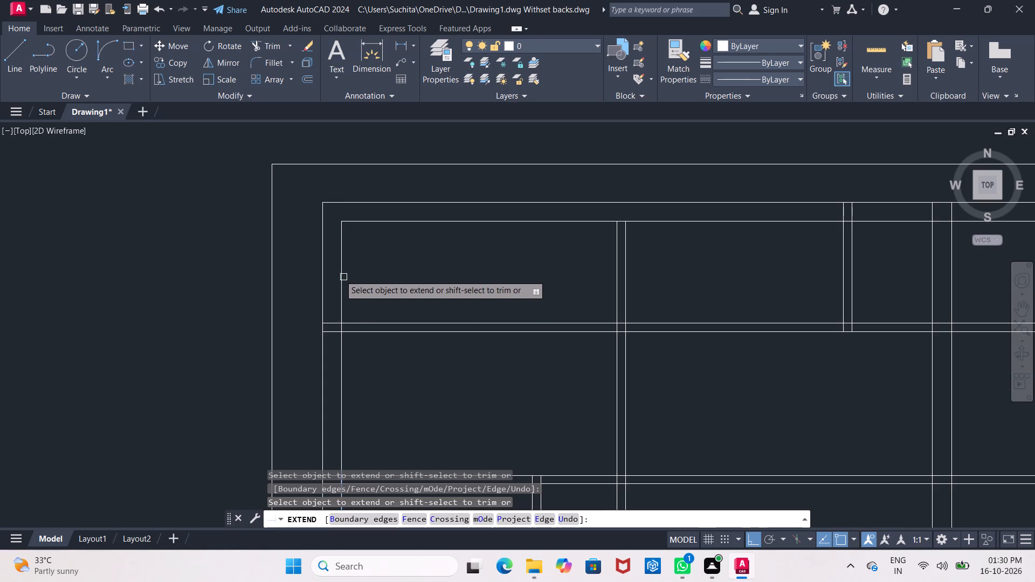
{"action": "left_click", "coordinate": [341, 273]}
{"action": "left_click", "coordinate": [428, 224]}
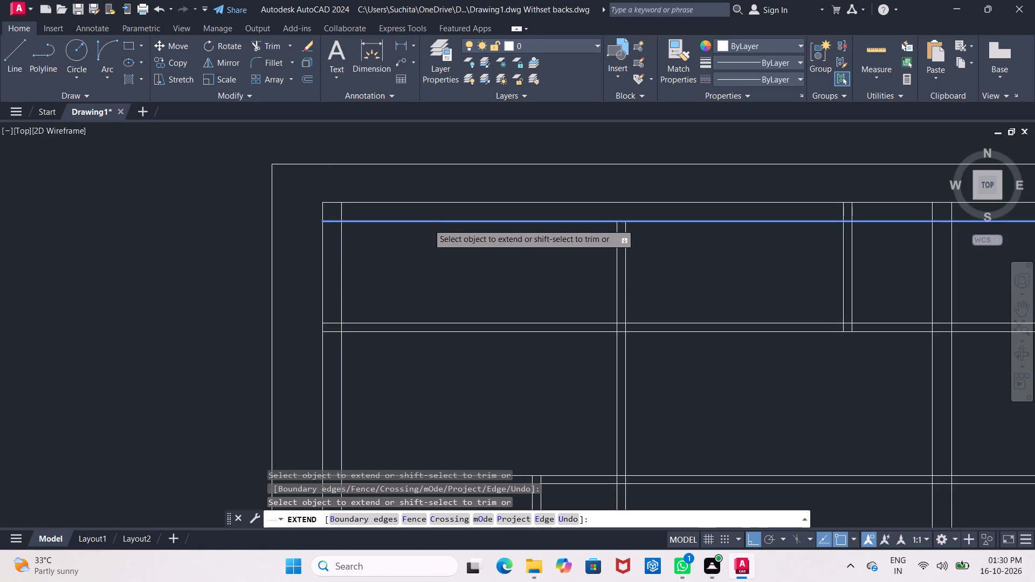
Extend both face lines of the long vertical partition on the hall's left side up to the top wall's outer face.
{"action": "middle_click_drag", "start_coordinate": [471, 271], "coordinate": [163, 229]}
{"action": "left_click", "coordinate": [320, 229]}
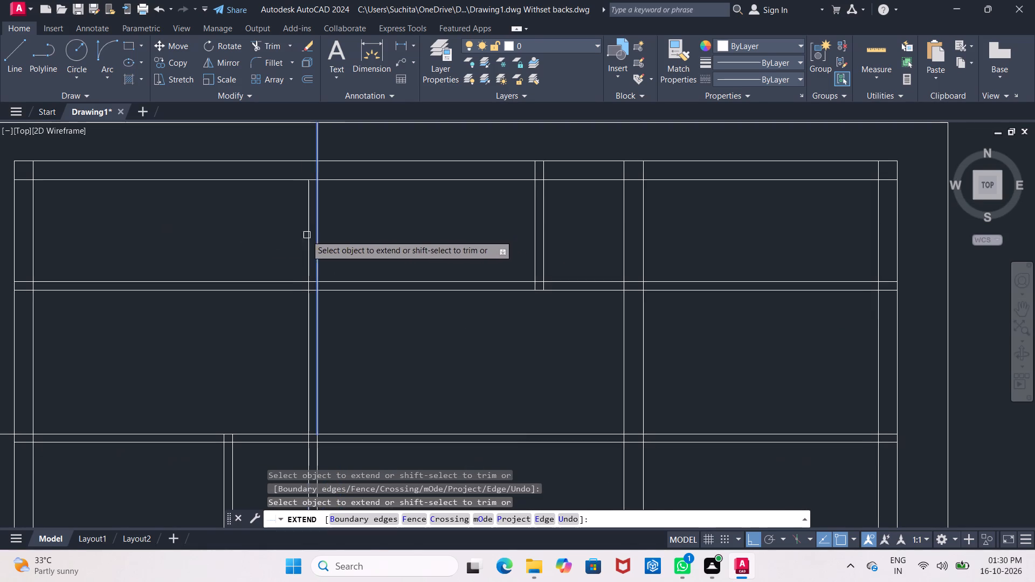
{"action": "left_click", "coordinate": [303, 236]}
{"action": "double_click", "coordinate": [307, 237]}
{"action": "middle_click_drag", "start_coordinate": [581, 250], "coordinate": [445, 253]}
{"action": "scroll", "coordinate": [468, 254], "scroll_direction": "down", "scroll_amount": 2}
{"action": "middle_click_drag", "start_coordinate": [468, 254], "coordinate": [500, 236]}
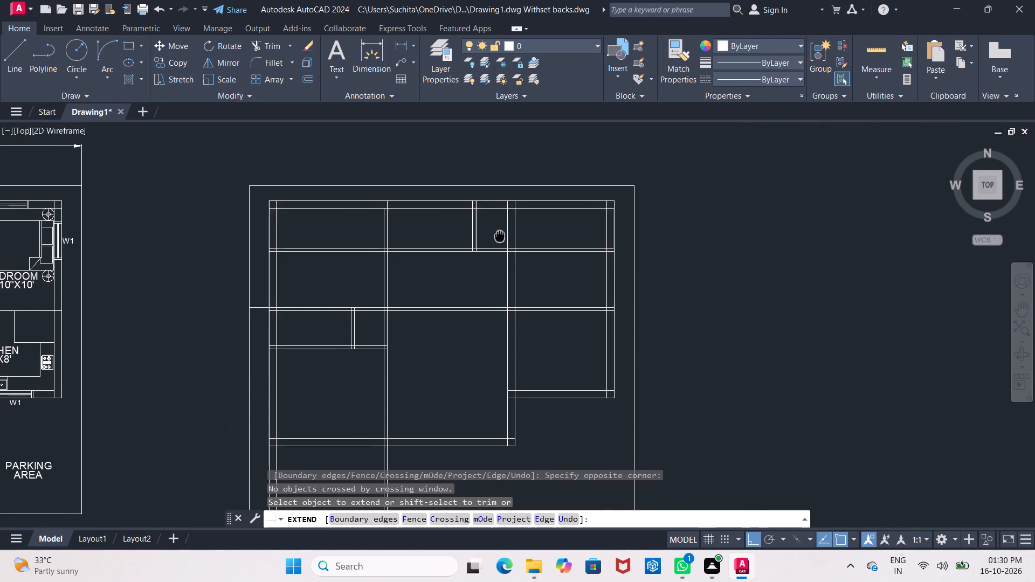
{"action": "middle_click_drag", "start_coordinate": [500, 236], "coordinate": [547, 224]}
{"action": "scroll", "coordinate": [388, 249], "scroll_direction": "up", "scroll_amount": 1}
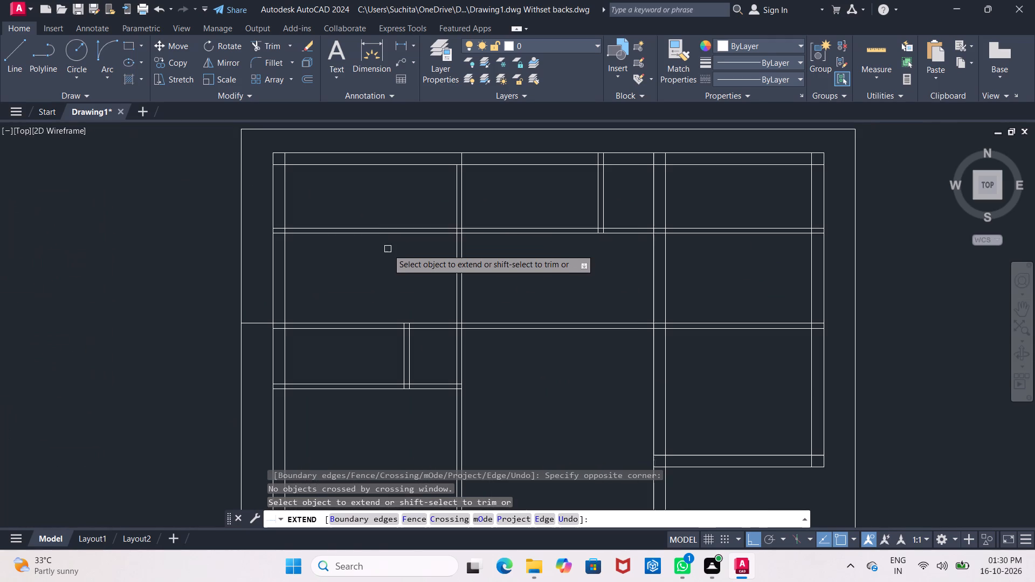
{"action": "scroll", "coordinate": [437, 211], "scroll_direction": "up", "scroll_amount": 2}
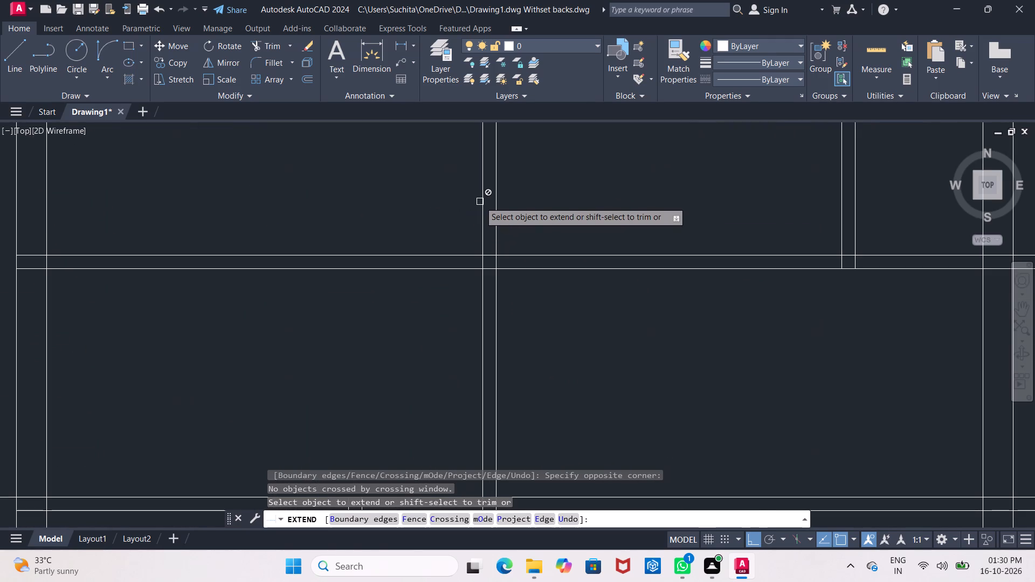
{"action": "middle_click_drag", "start_coordinate": [480, 201], "coordinate": [448, 322]}
{"action": "left_click", "coordinate": [449, 266]}
{"action": "scroll", "coordinate": [404, 286], "scroll_direction": "down", "scroll_amount": 2}
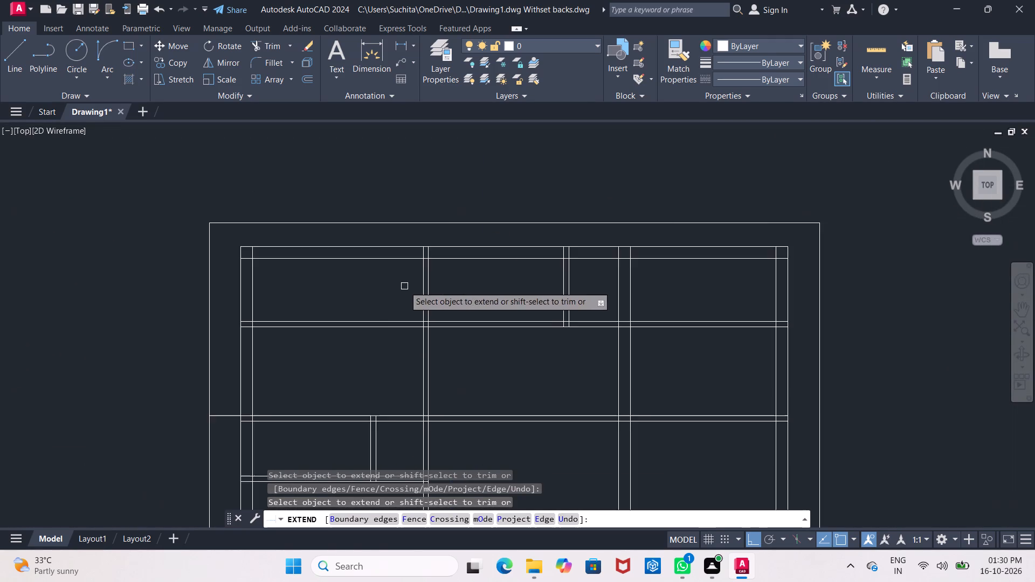
{"action": "middle_click_drag", "start_coordinate": [404, 286], "coordinate": [435, 259]}
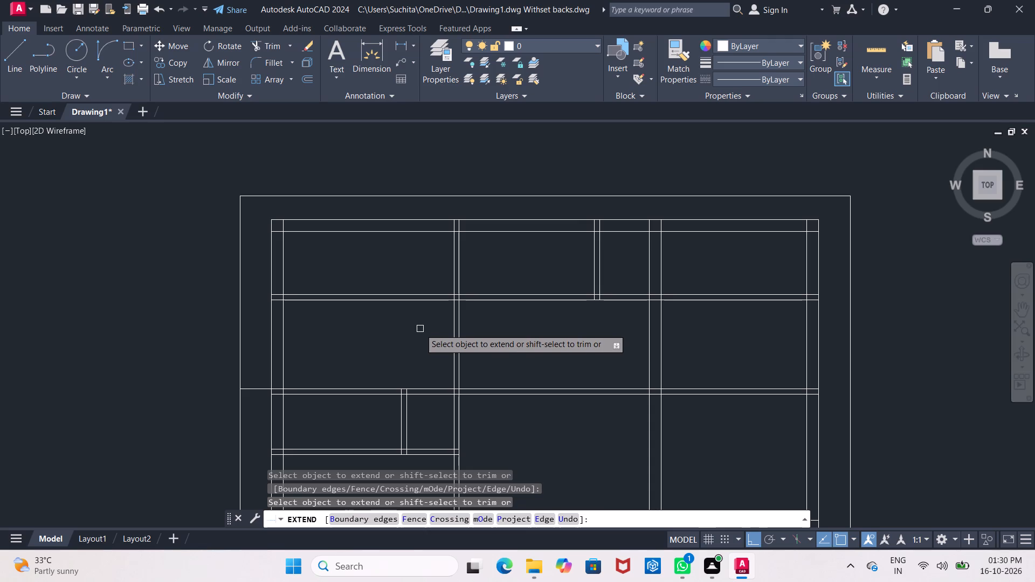
{"action": "middle_click_drag", "start_coordinate": [420, 329], "coordinate": [437, 279]}
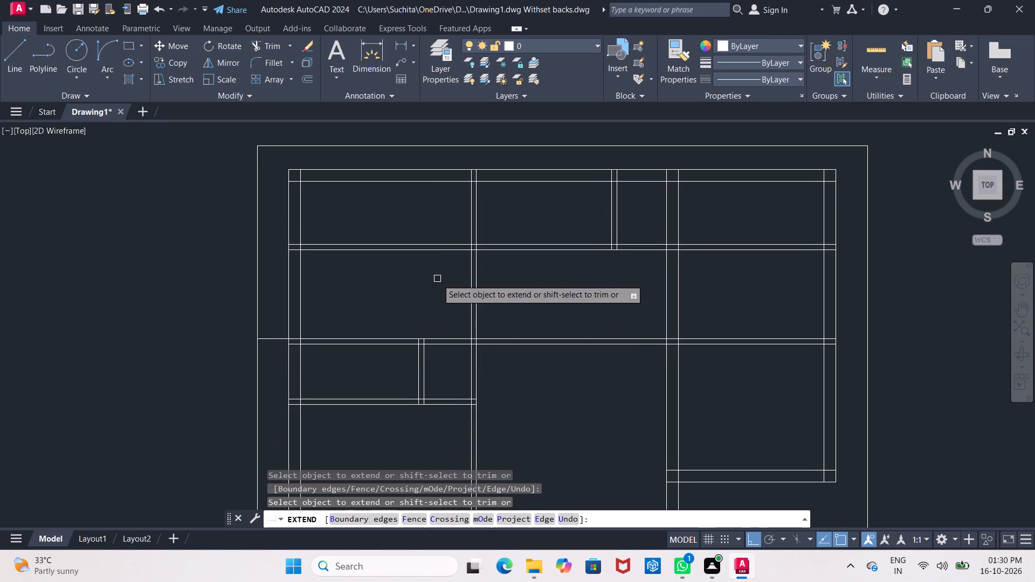
{"action": "key", "text": "Escape"}
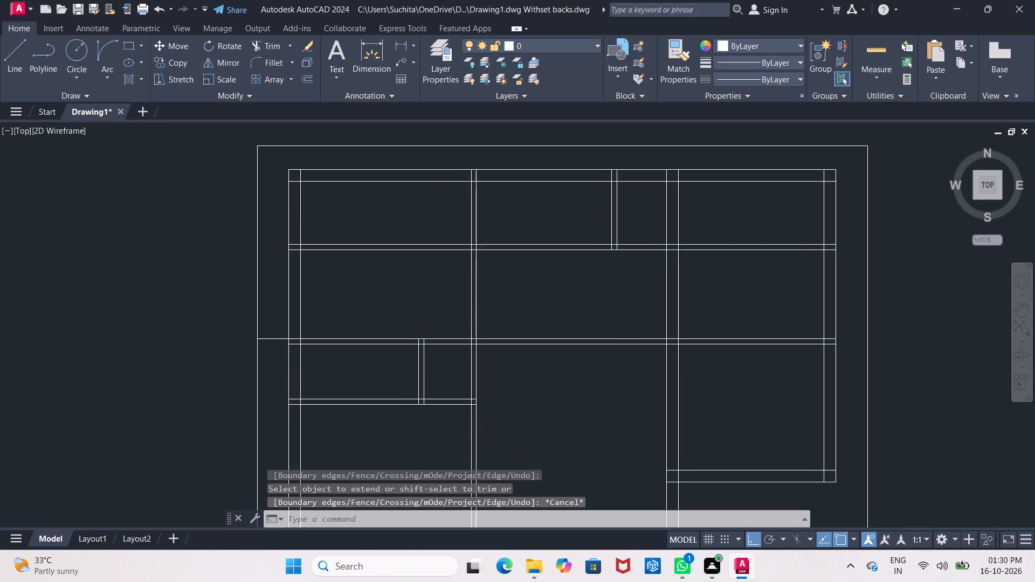
Trim the middle horizontal wall's upper face line where it overshoots the left exterior wall towards the plot boundary.
{"action": "key", "text": "Escape"}
{"action": "middle_click", "coordinate": [436, 302]}
{"action": "type", "text": "tr"}
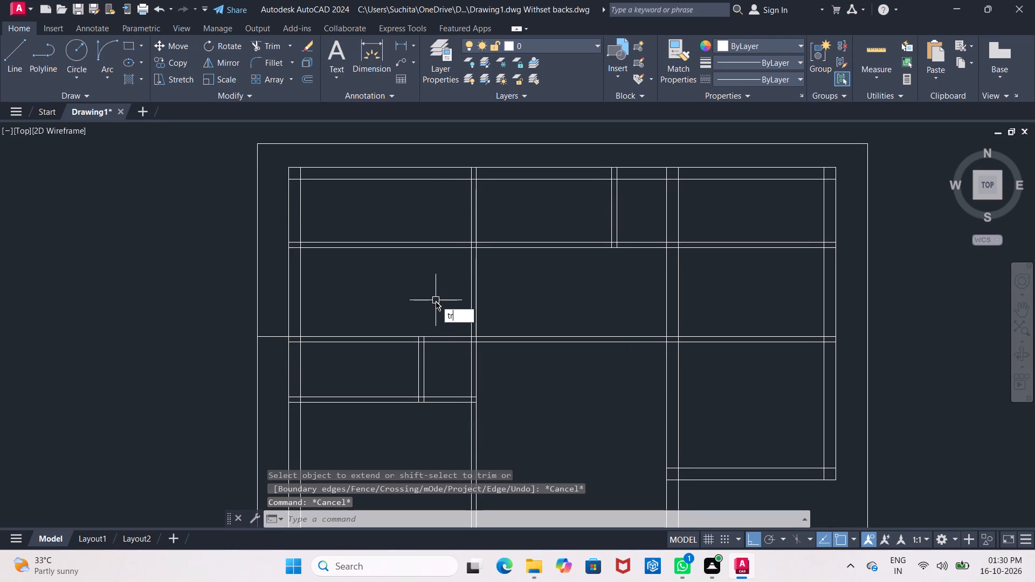
{"action": "key", "text": "Return"}
{"action": "key", "text": "Return"}
{"action": "scroll", "coordinate": [286, 336], "scroll_direction": "up", "scroll_amount": 2}
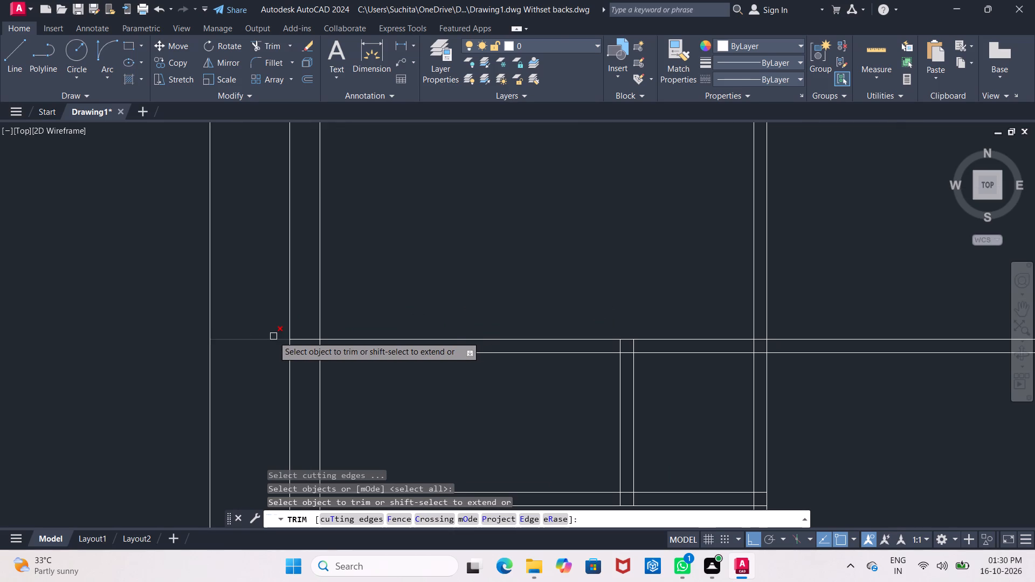
{"action": "left_click", "coordinate": [273, 337]}
{"action": "scroll", "coordinate": [273, 338], "scroll_direction": "down", "scroll_amount": 3}
{"action": "middle_click_drag", "start_coordinate": [363, 412], "coordinate": [383, 287]}
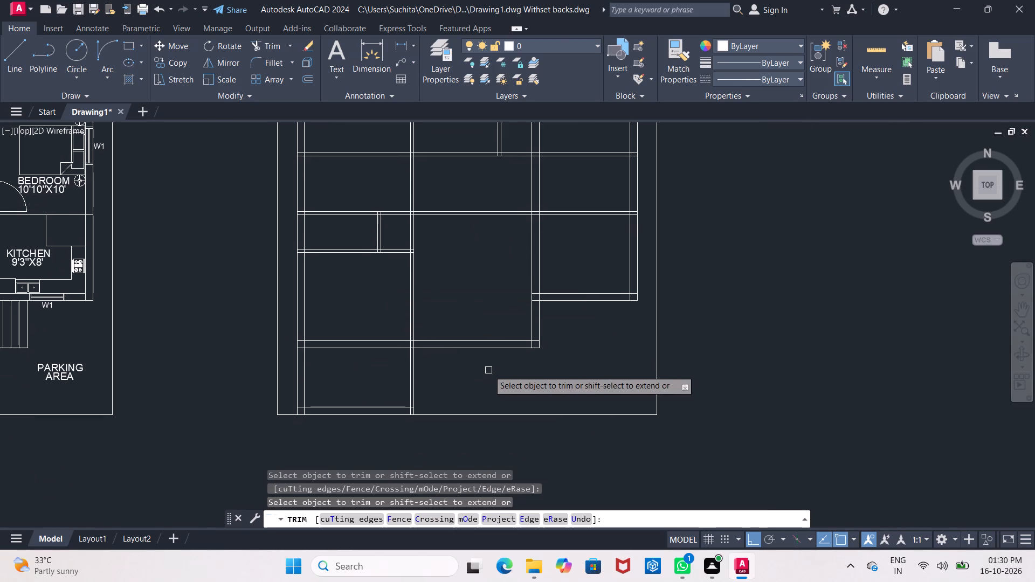
{"action": "middle_click_drag", "start_coordinate": [488, 370], "coordinate": [488, 426]}
{"action": "middle_click_drag", "start_coordinate": [454, 352], "coordinate": [453, 368]}
{"action": "key", "text": "Escape"}
{"action": "key", "text": "Escape"}
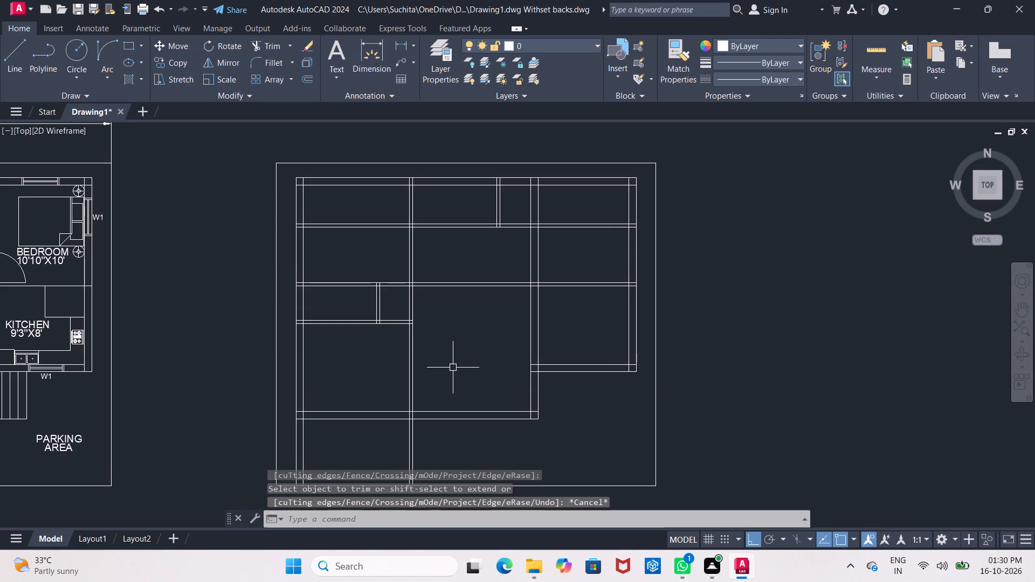
{"action": "key", "text": "Escape"}
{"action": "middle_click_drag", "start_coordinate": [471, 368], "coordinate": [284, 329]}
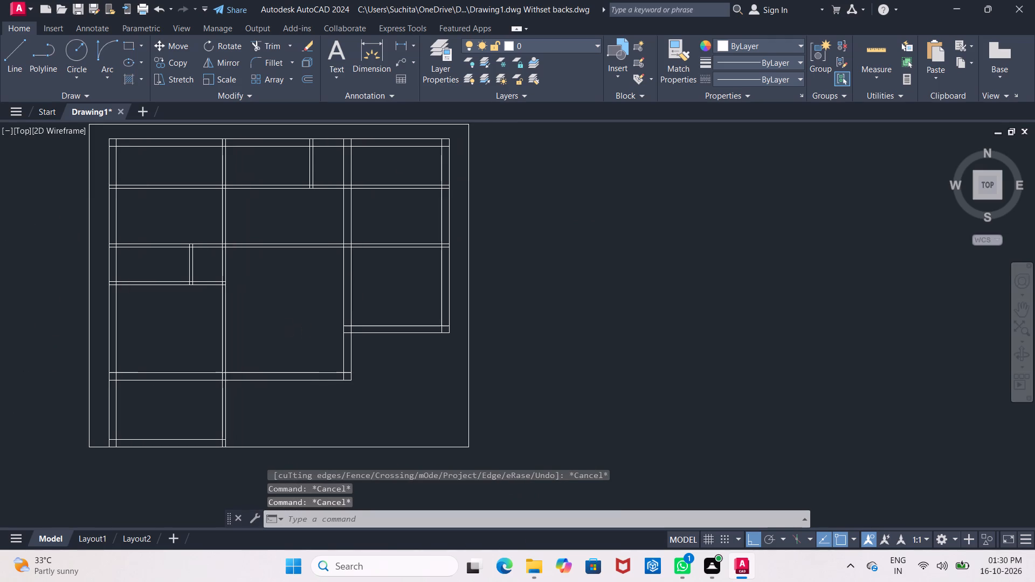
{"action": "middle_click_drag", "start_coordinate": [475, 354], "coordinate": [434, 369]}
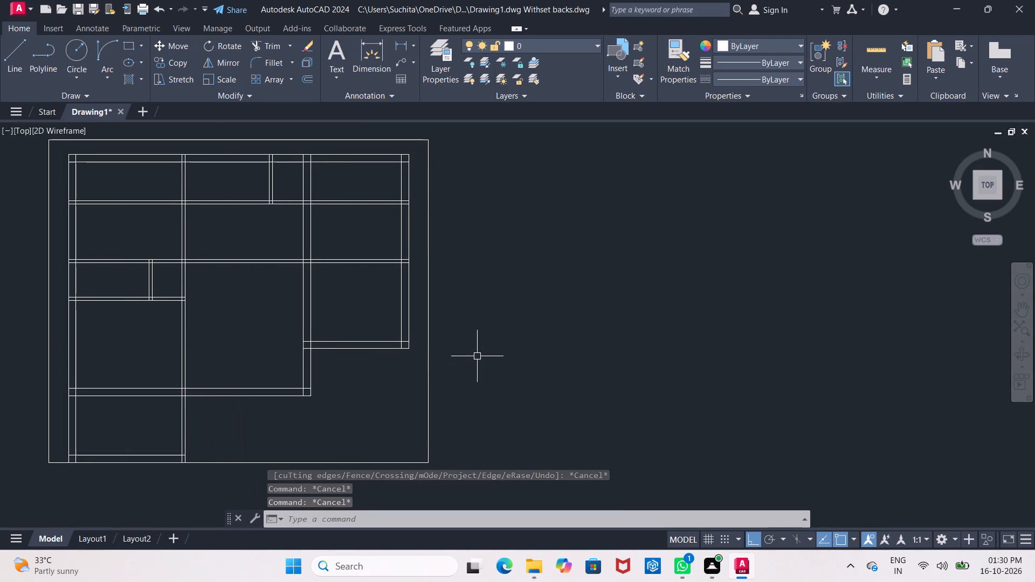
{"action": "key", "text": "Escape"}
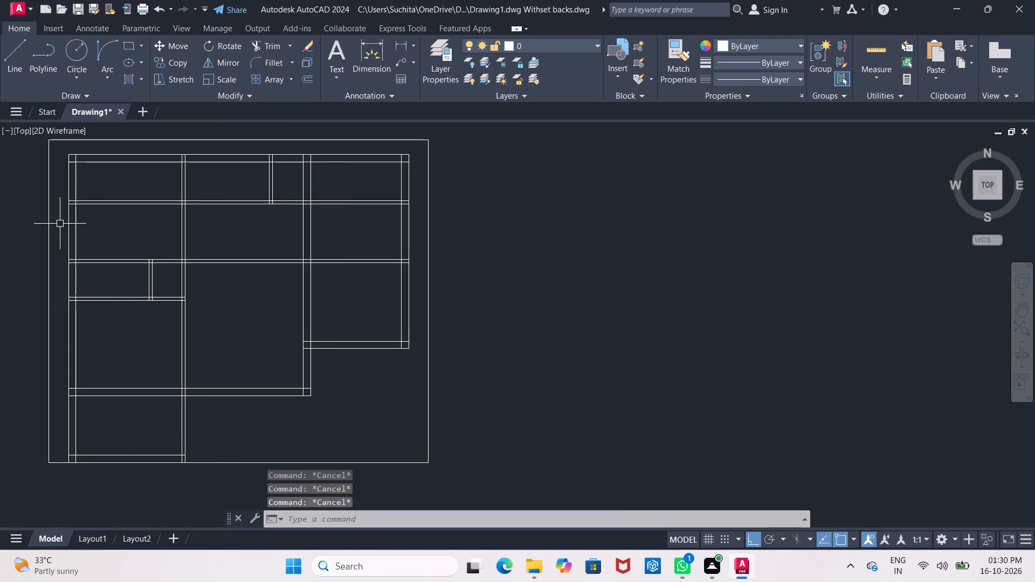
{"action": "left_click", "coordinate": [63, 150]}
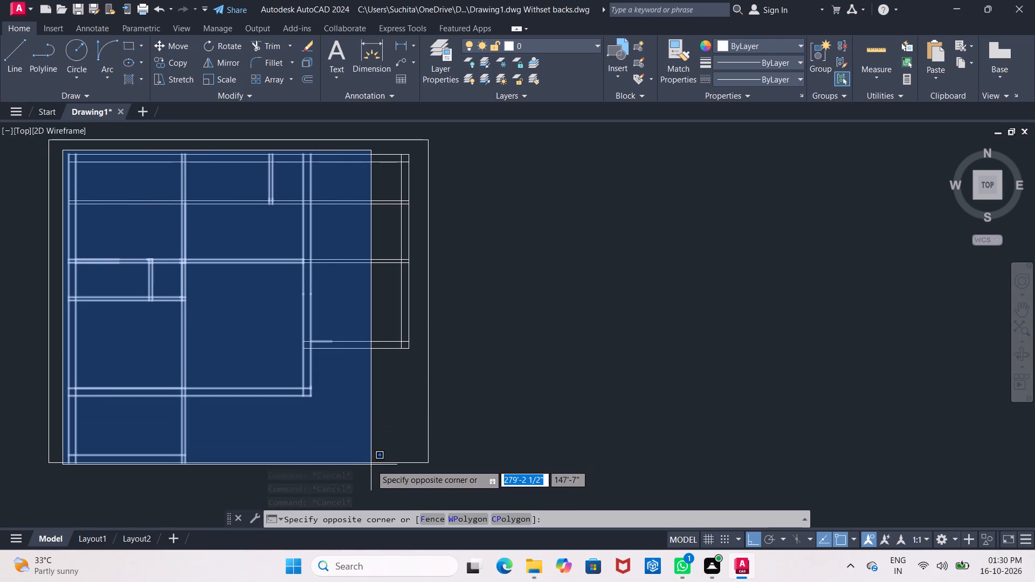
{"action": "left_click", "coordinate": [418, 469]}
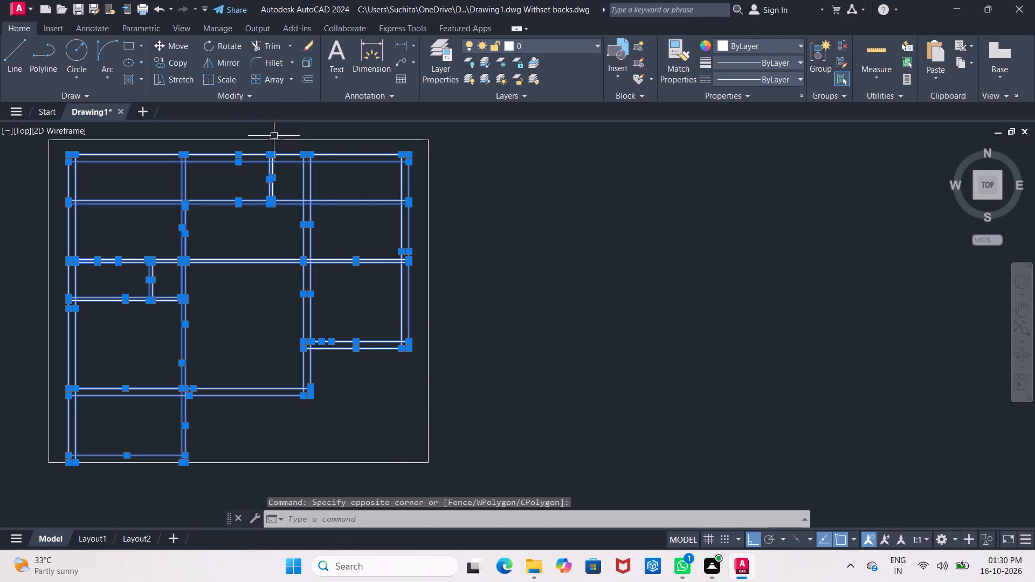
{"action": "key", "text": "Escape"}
Start a rectangle for the empty area beside the walls-only plan.
{"action": "middle_click_drag", "start_coordinate": [389, 365], "coordinate": [413, 340]}
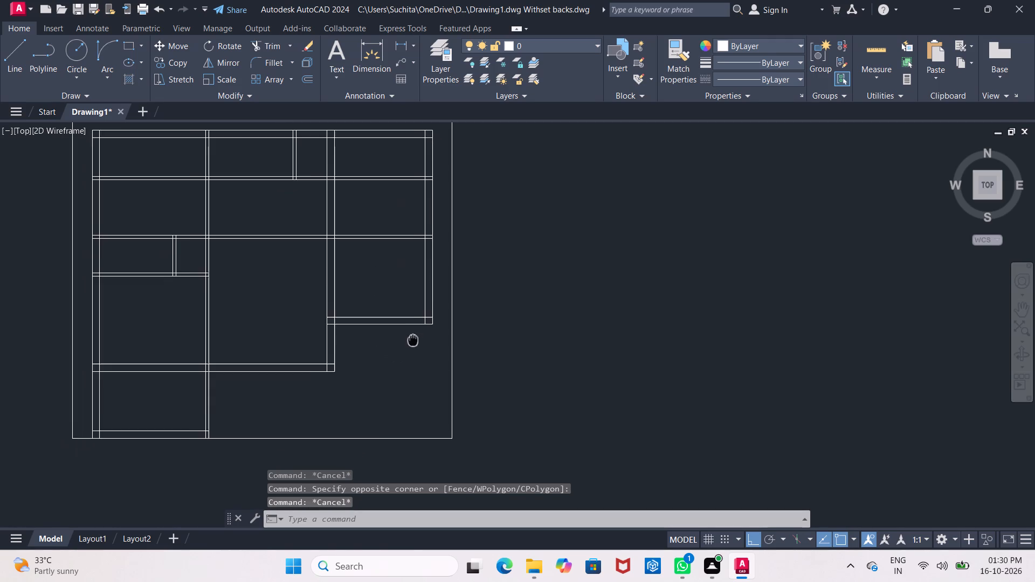
{"action": "middle_click_drag", "start_coordinate": [413, 340], "coordinate": [405, 357]}
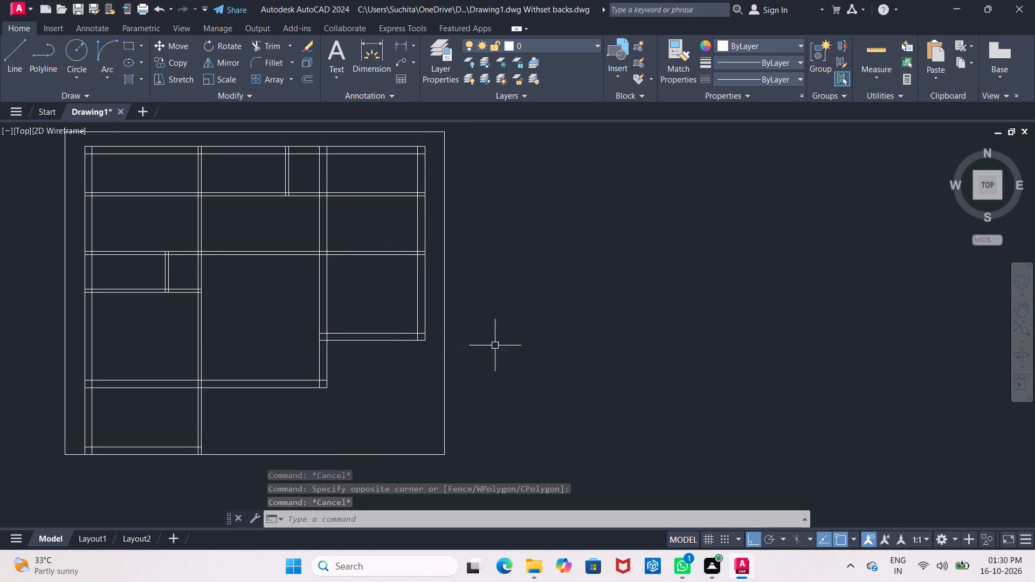
{"action": "middle_click_drag", "start_coordinate": [354, 375], "coordinate": [206, 379]}
{"action": "scroll", "coordinate": [211, 370], "scroll_direction": "down", "scroll_amount": 1}
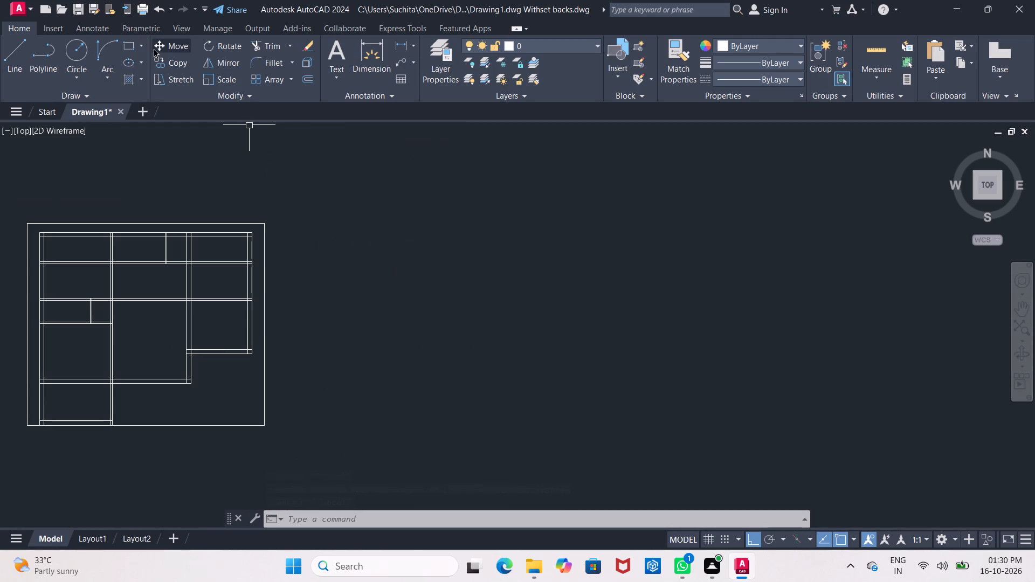
{"action": "left_click", "coordinate": [133, 48]}
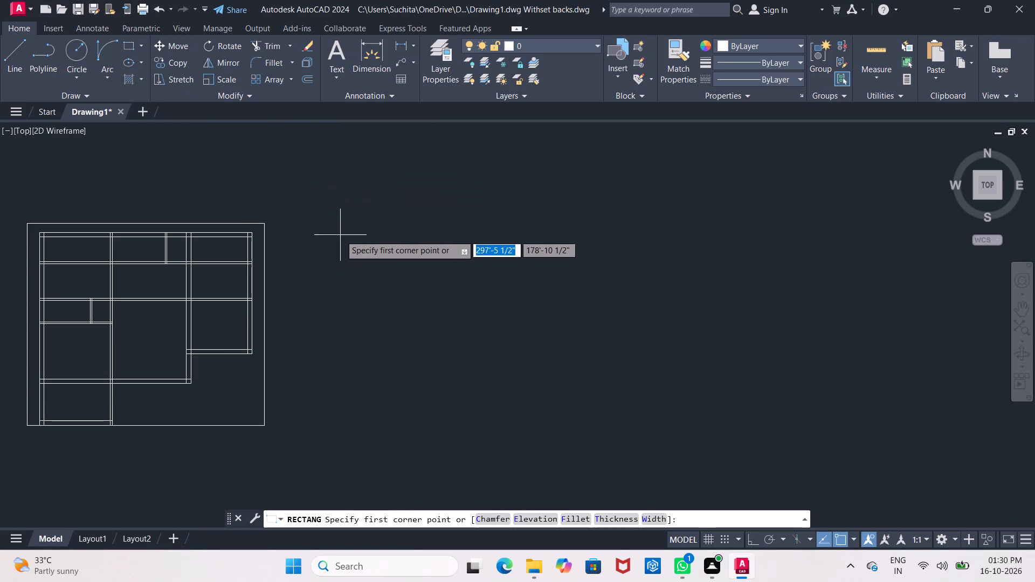
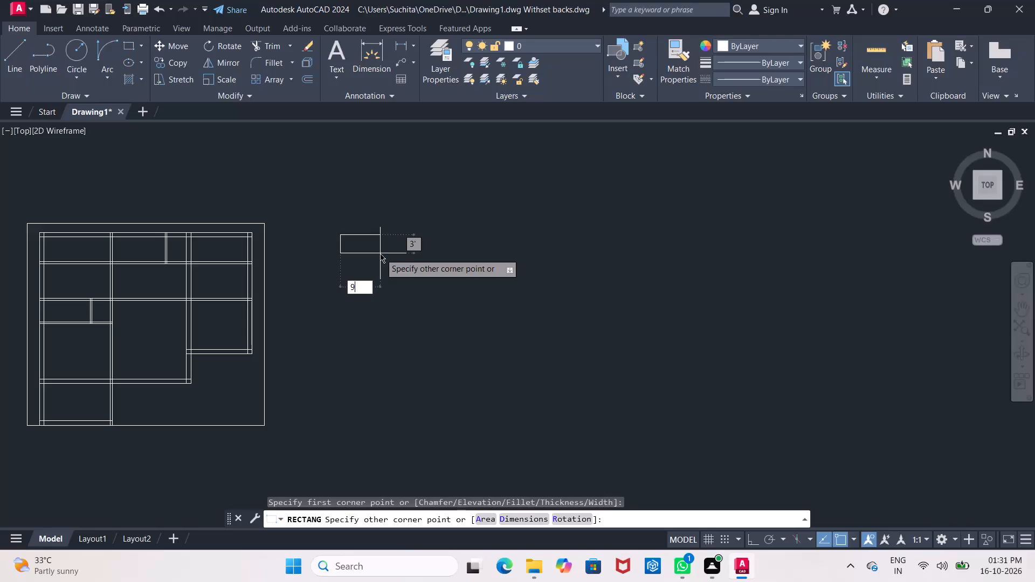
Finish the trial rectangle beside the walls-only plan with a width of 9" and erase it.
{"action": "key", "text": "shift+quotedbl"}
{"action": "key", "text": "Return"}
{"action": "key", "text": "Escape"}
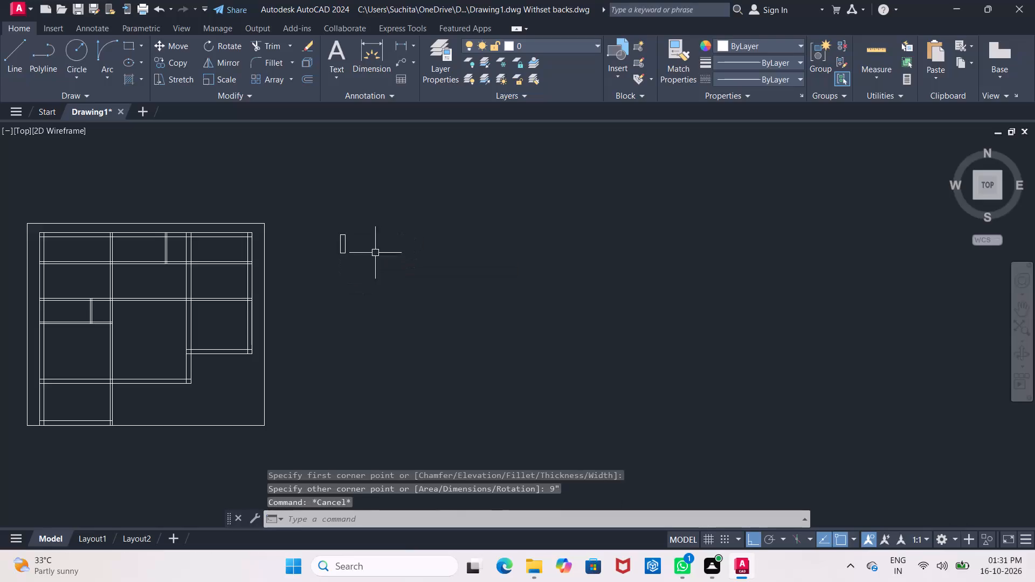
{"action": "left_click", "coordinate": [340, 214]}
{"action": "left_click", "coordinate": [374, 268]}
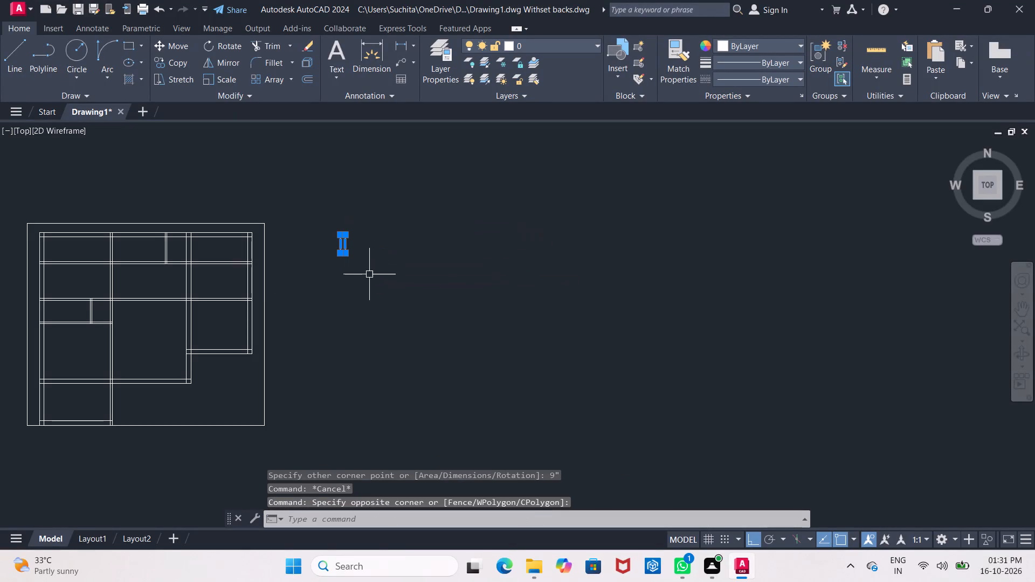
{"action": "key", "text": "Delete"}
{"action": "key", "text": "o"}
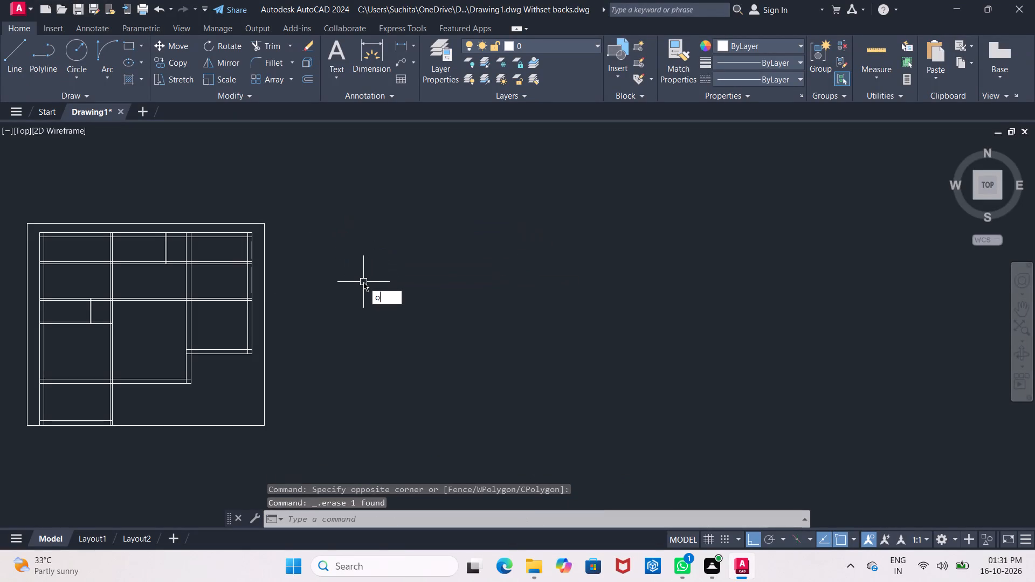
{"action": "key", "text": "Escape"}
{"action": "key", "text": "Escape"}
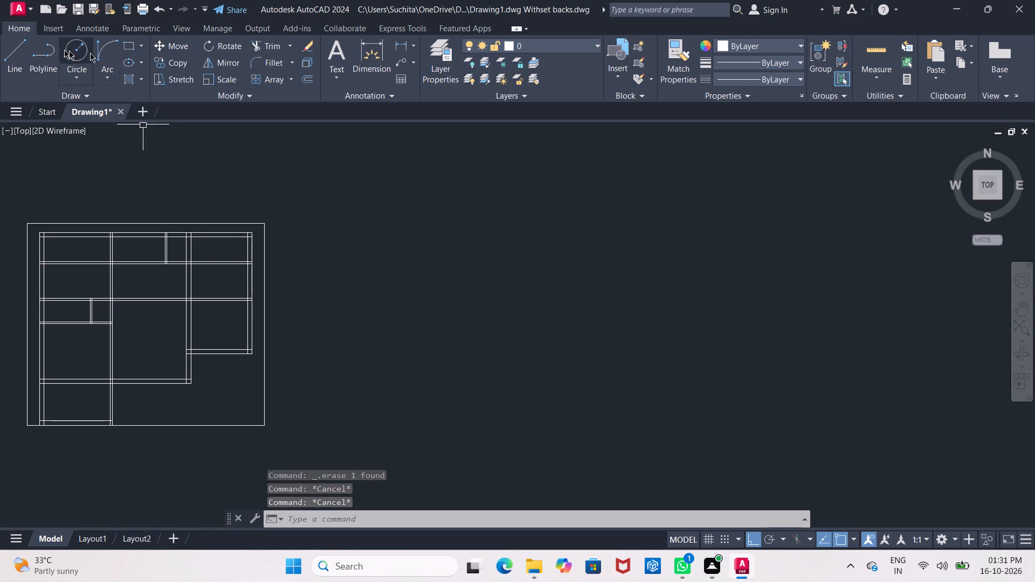
Draw a 9" by 9" square column outline in the empty area beside the walls-only plan.
{"action": "left_click", "coordinate": [131, 47]}
{"action": "left_click", "coordinate": [480, 253]}
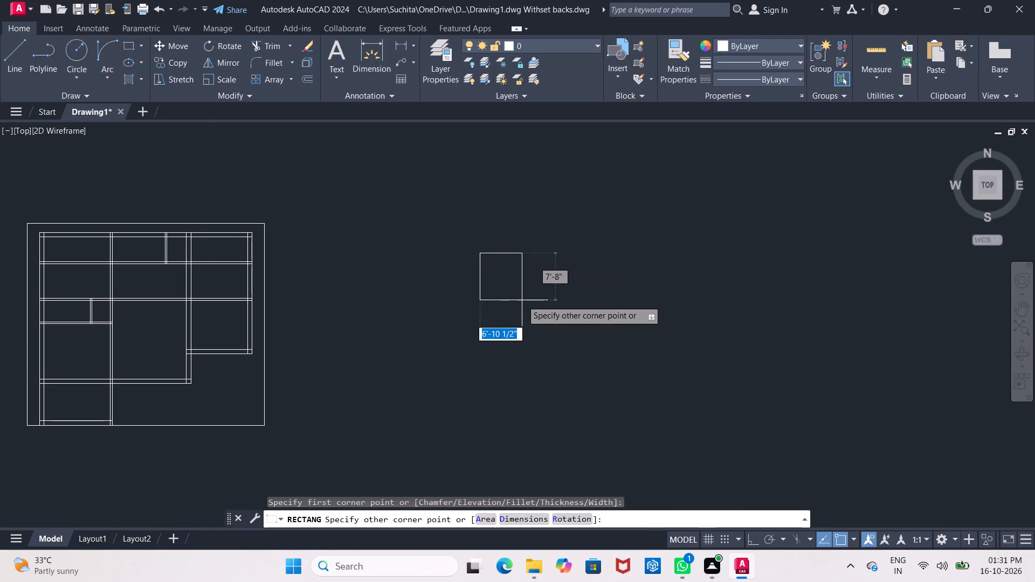
{"action": "key", "text": "9"}
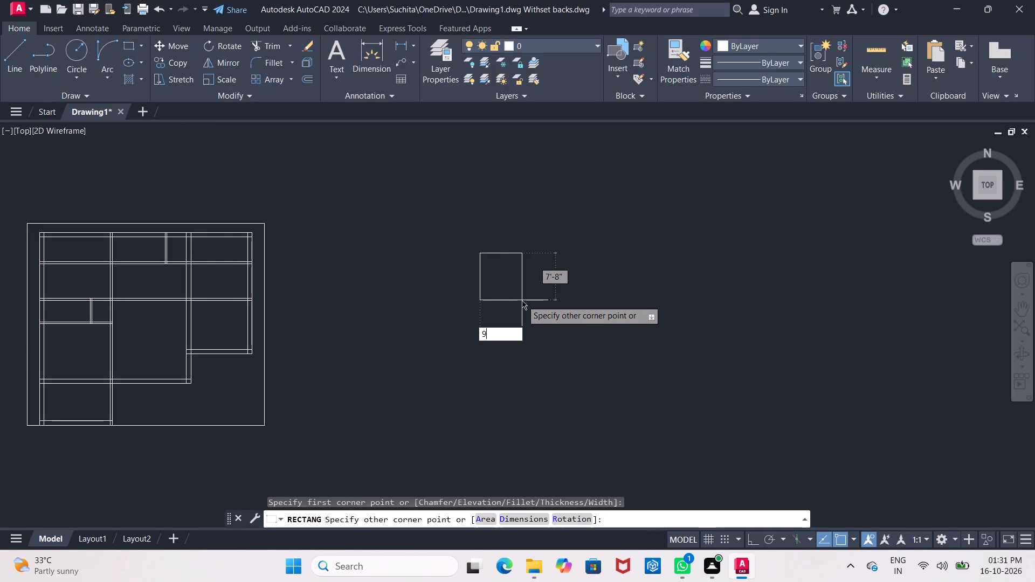
{"action": "key", "text": "shift+quotedbl"}
{"action": "key", "text": "Tab"}
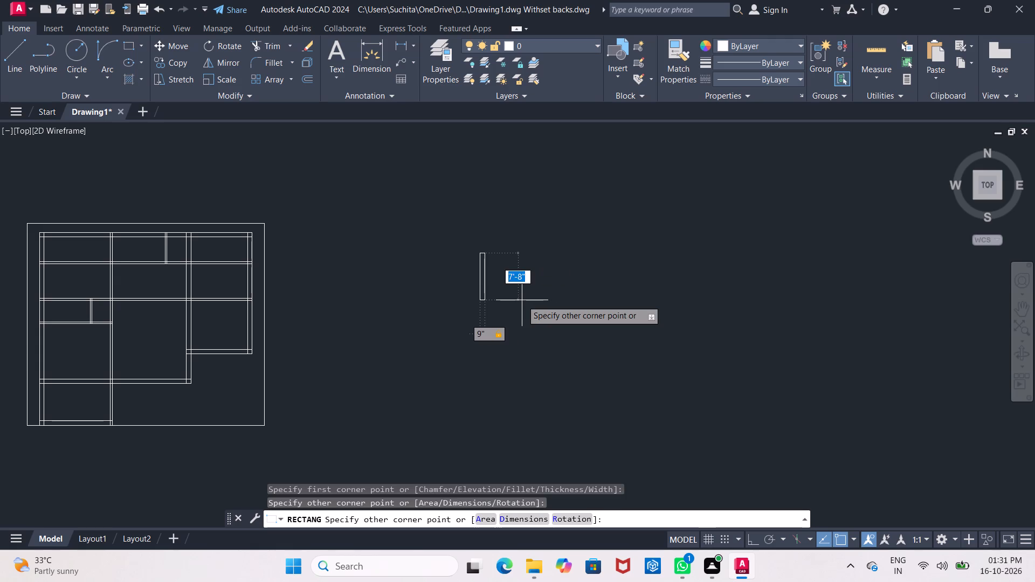
{"action": "key", "text": "9"}
{"action": "key", "text": "shift+quotedbl"}
{"action": "key", "text": "Return"}
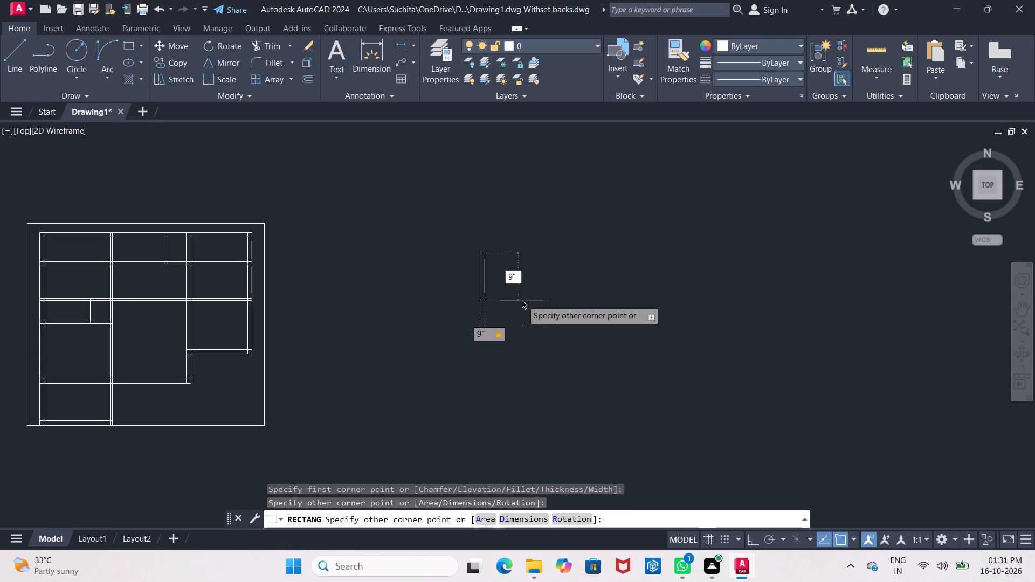
{"action": "left_click", "coordinate": [466, 238]}
{"action": "left_click", "coordinate": [549, 307]}
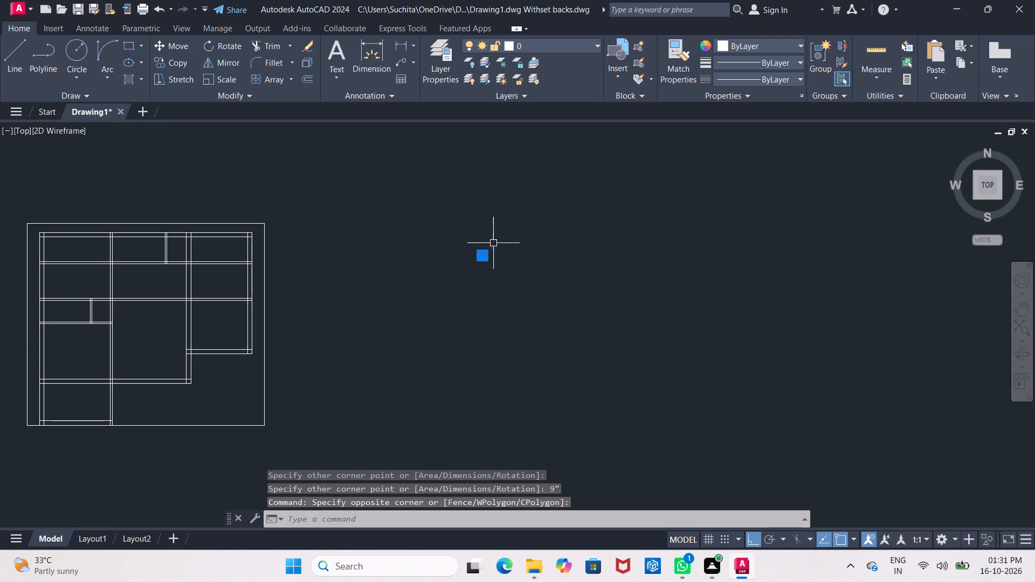
{"action": "key", "text": "Escape"}
Fill the 9" square with a solid hatch.
{"action": "scroll", "coordinate": [500, 259], "scroll_direction": "up", "scroll_amount": 3}
{"action": "middle_click_drag", "start_coordinate": [500, 259], "coordinate": [496, 272]}
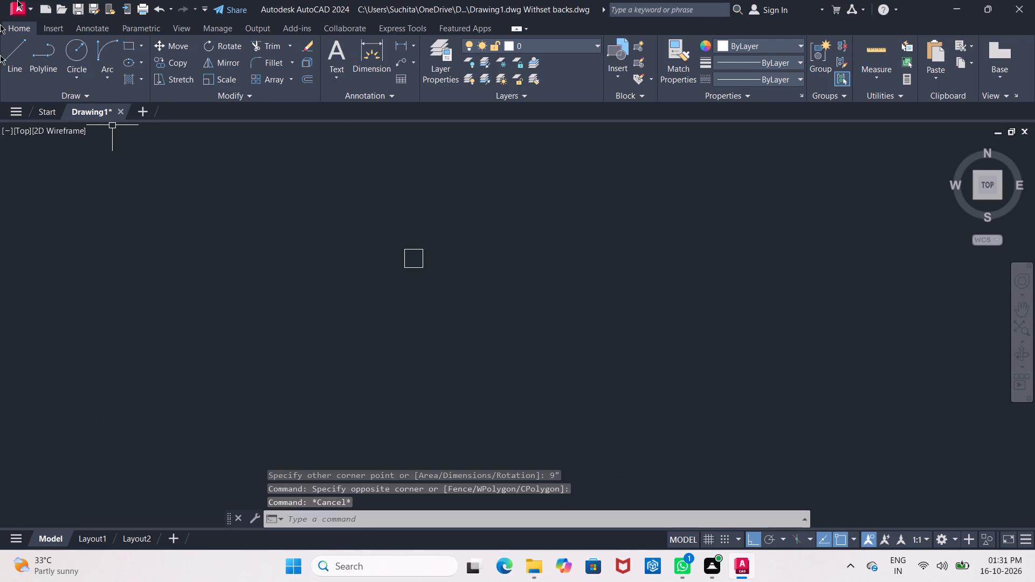
{"action": "left_click", "coordinate": [127, 79]}
{"action": "left_click", "coordinate": [129, 67]}
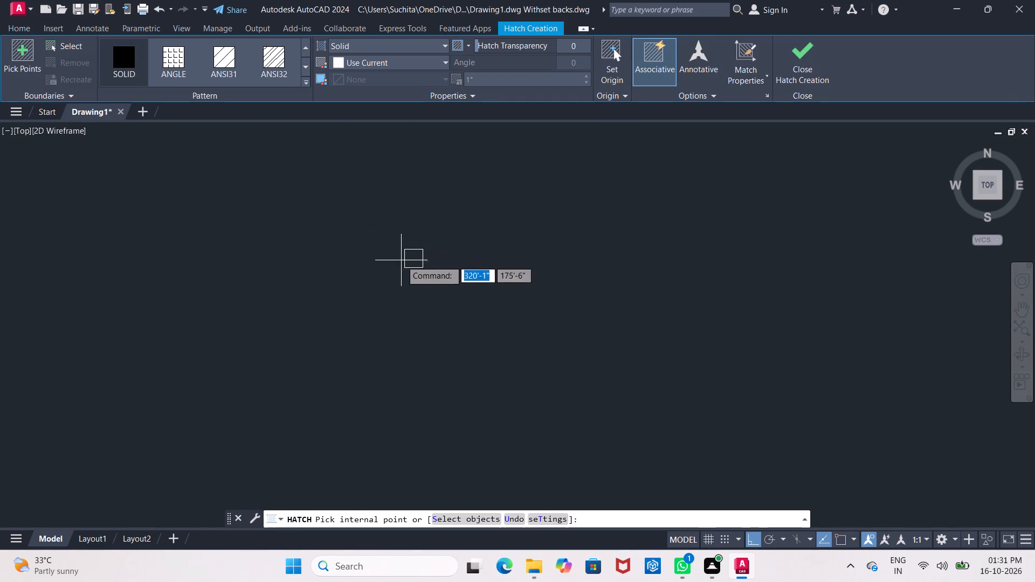
{"action": "left_click", "coordinate": [413, 261]}
{"action": "key", "text": "Escape"}
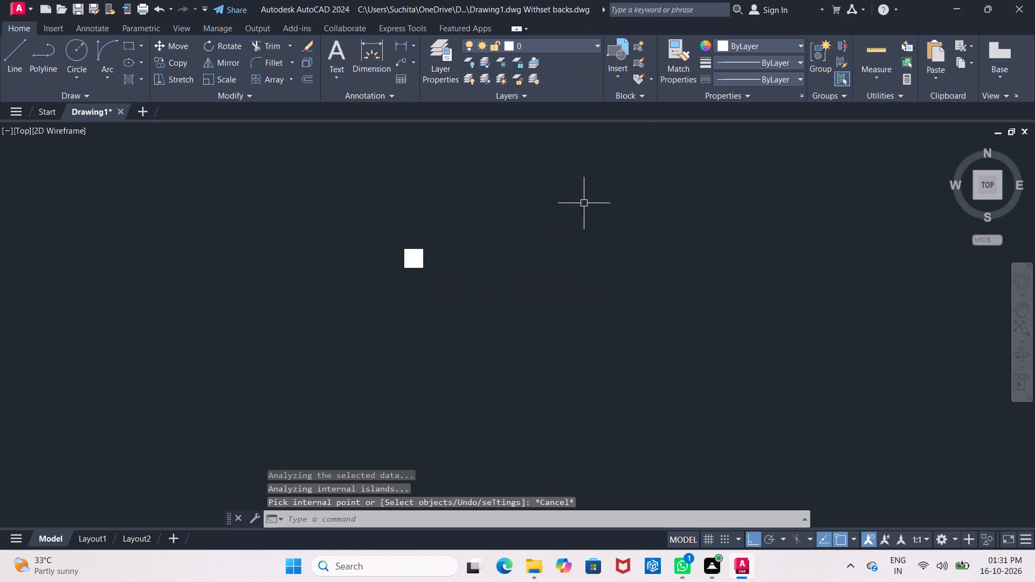
Set the current colour to red and draw a short horizontal helper line near the filled square.
{"action": "left_click", "coordinate": [20, 61]}
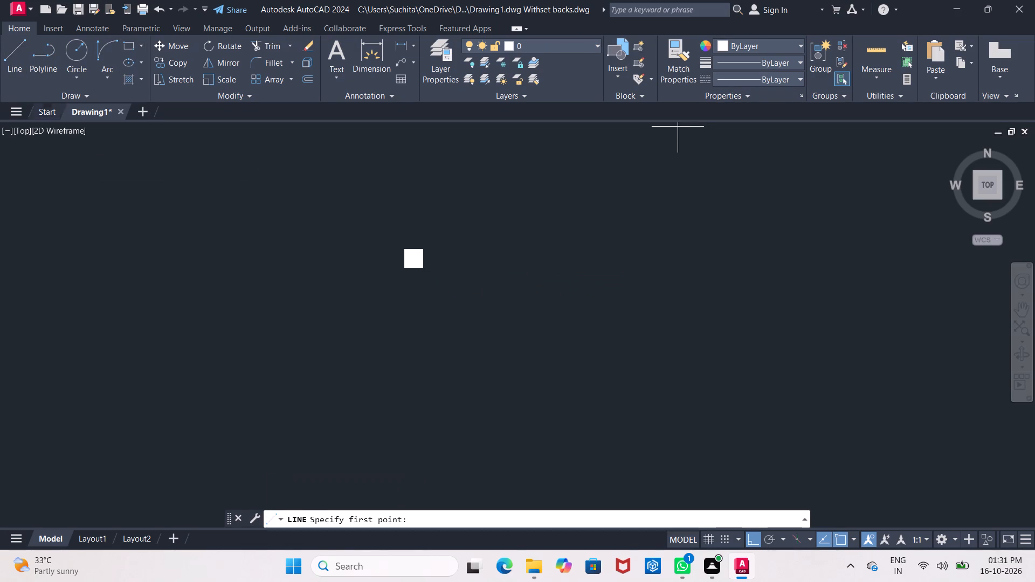
{"action": "left_click", "coordinate": [760, 43]}
{"action": "left_click", "coordinate": [721, 173]}
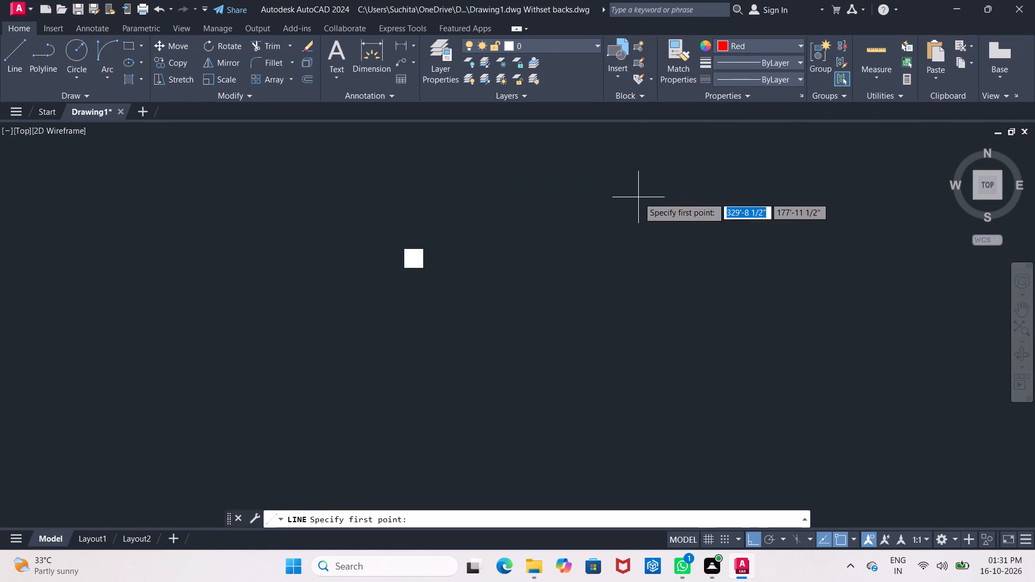
{"action": "left_click", "coordinate": [536, 192]}
{"action": "left_click", "coordinate": [610, 195]}
{"action": "key", "text": "Escape"}
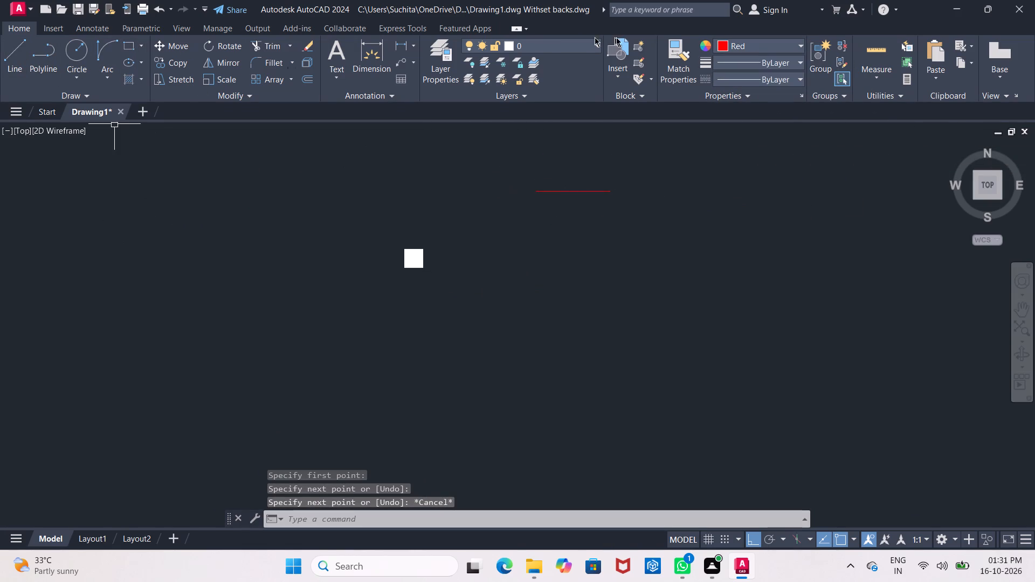
Match the properties of the red helper line onto the square's outline and solid hatch.
{"action": "left_click", "coordinate": [669, 52]}
{"action": "left_click", "coordinate": [585, 190]}
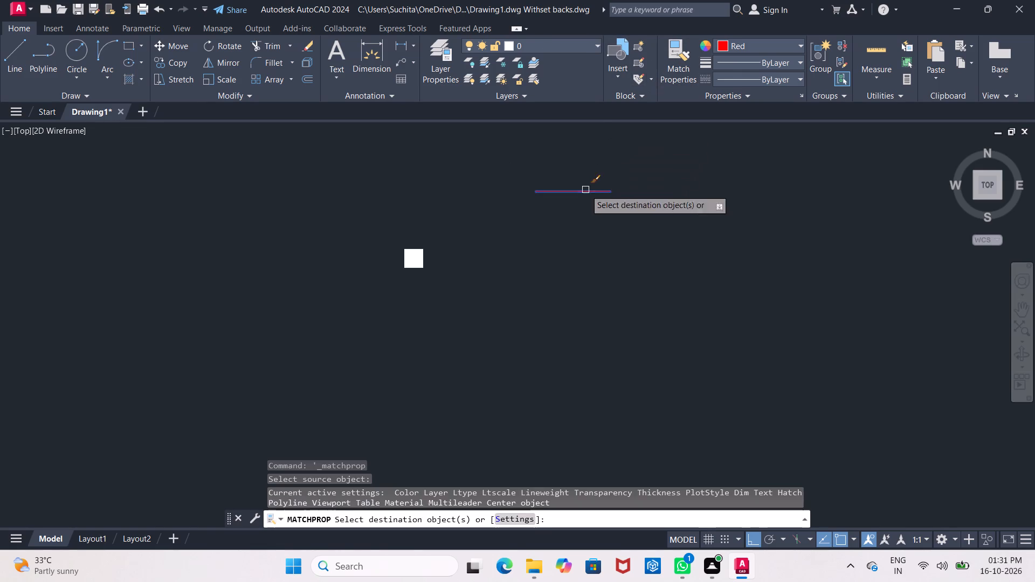
{"action": "left_click_drag", "start_coordinate": [325, 176], "coordinate": [342, 216]}
{"action": "left_click", "coordinate": [460, 303]}
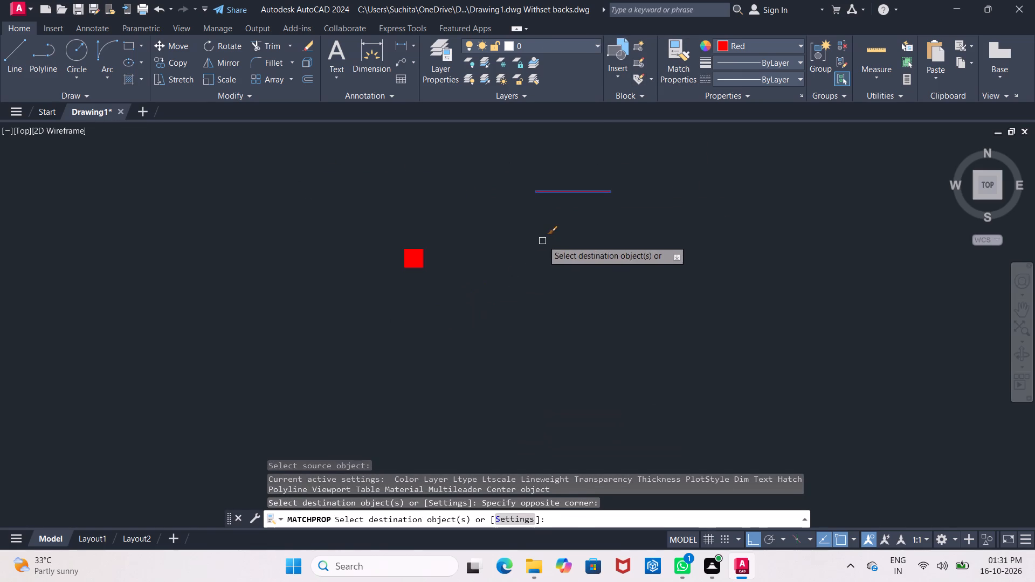
{"action": "key", "text": "Escape"}
Erase the red helper line.
{"action": "left_click", "coordinate": [577, 187]}
{"action": "key", "text": "Escape"}
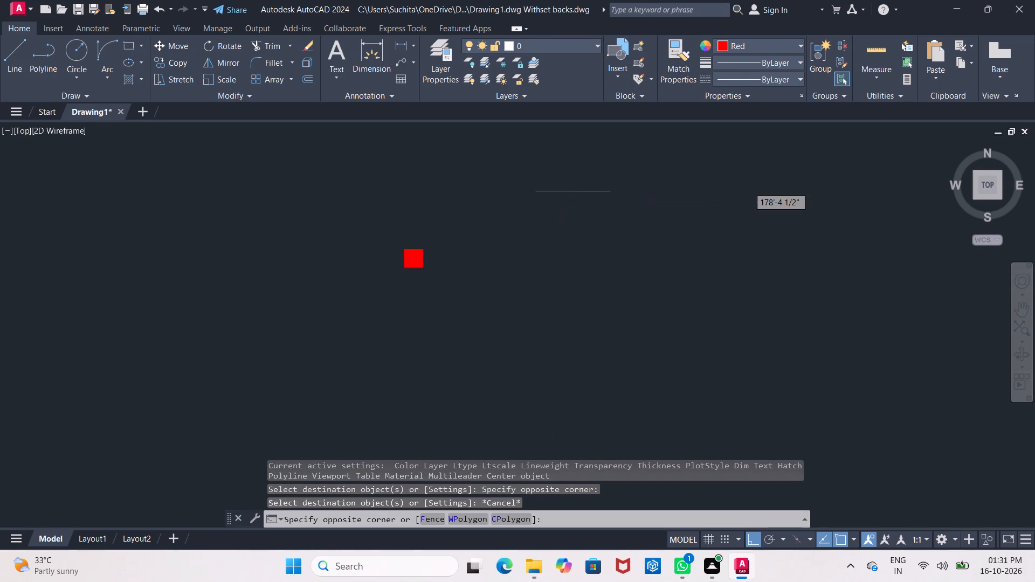
{"action": "left_click", "coordinate": [577, 193]}
{"action": "key", "text": "Delete"}
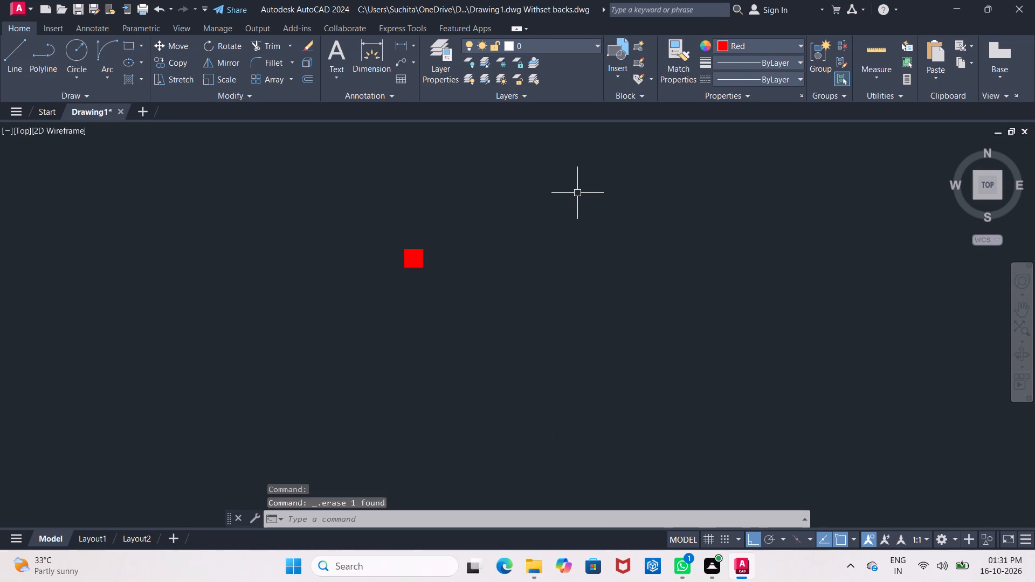
Set the current object colour back to ByLayer.
{"action": "scroll", "coordinate": [660, 280], "scroll_direction": "down", "scroll_amount": 1}
{"action": "left_click", "coordinate": [735, 44]}
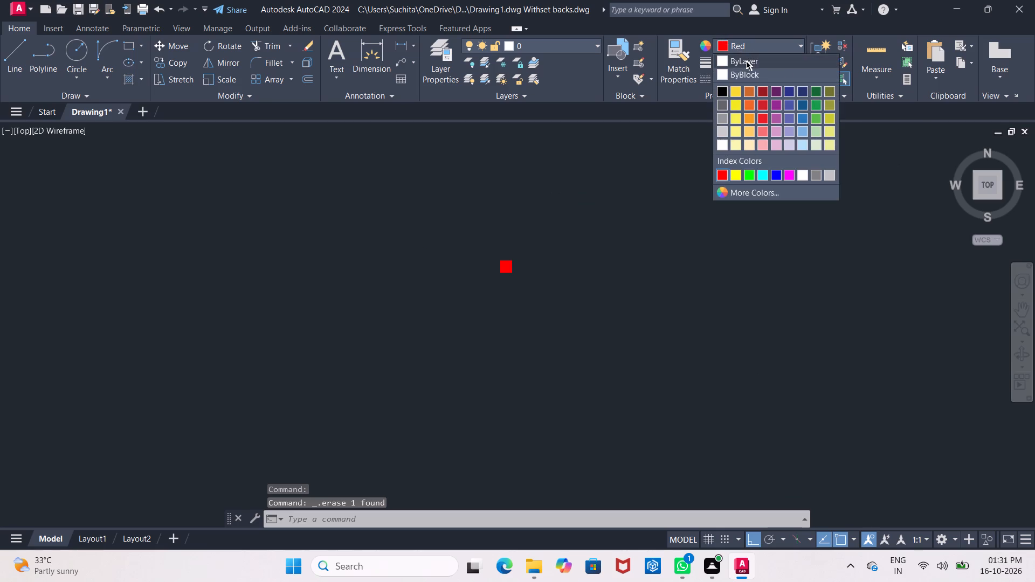
{"action": "left_click", "coordinate": [744, 61]}
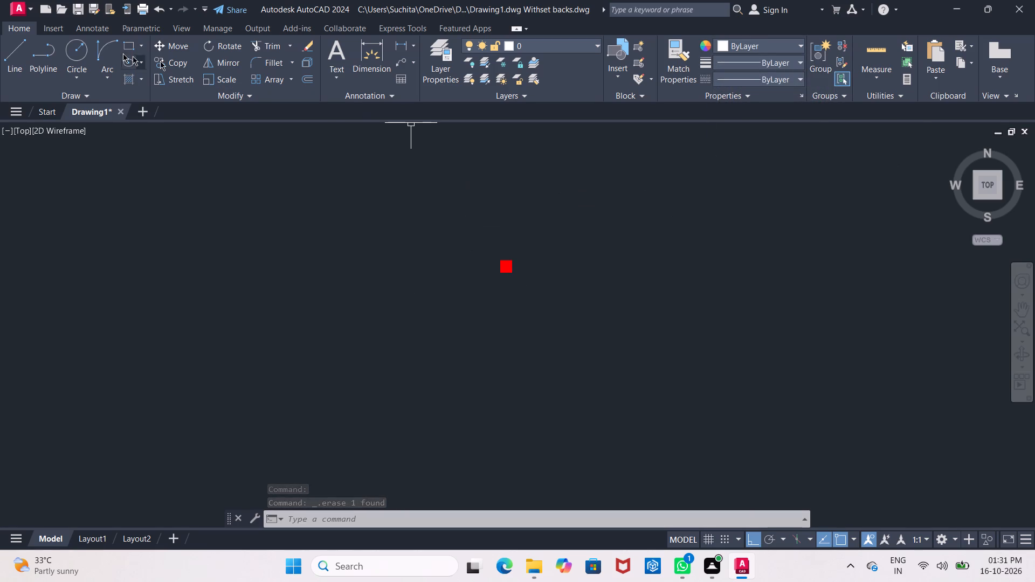
With Ortho off, copy the red column square by its upper-right corner onto the walls-only plan's upper-right exterior wall corner.
{"action": "left_click_drag", "start_coordinate": [473, 226], "coordinate": [501, 280]}
{"action": "left_click", "coordinate": [644, 434]}
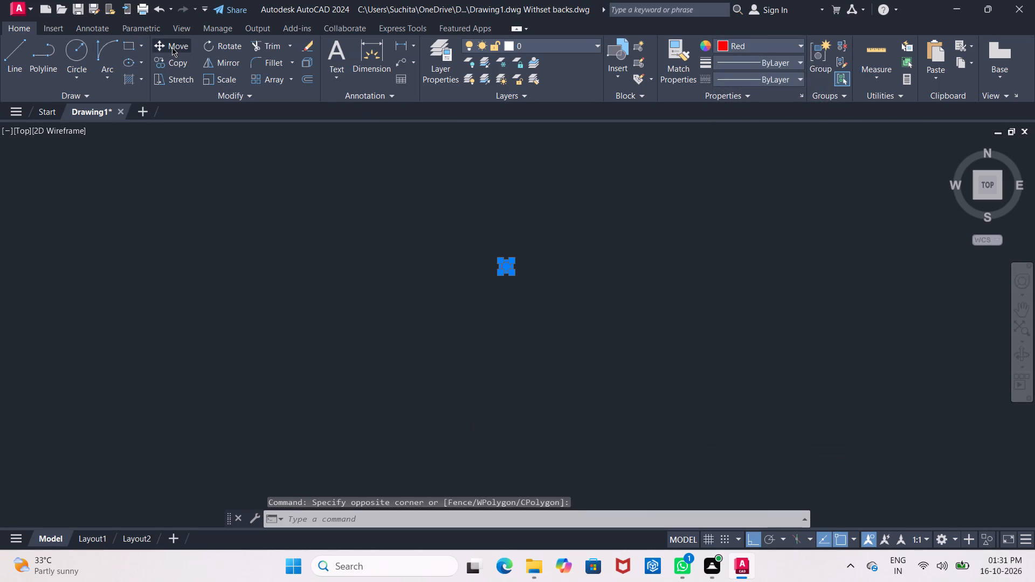
{"action": "left_click", "coordinate": [172, 62]}
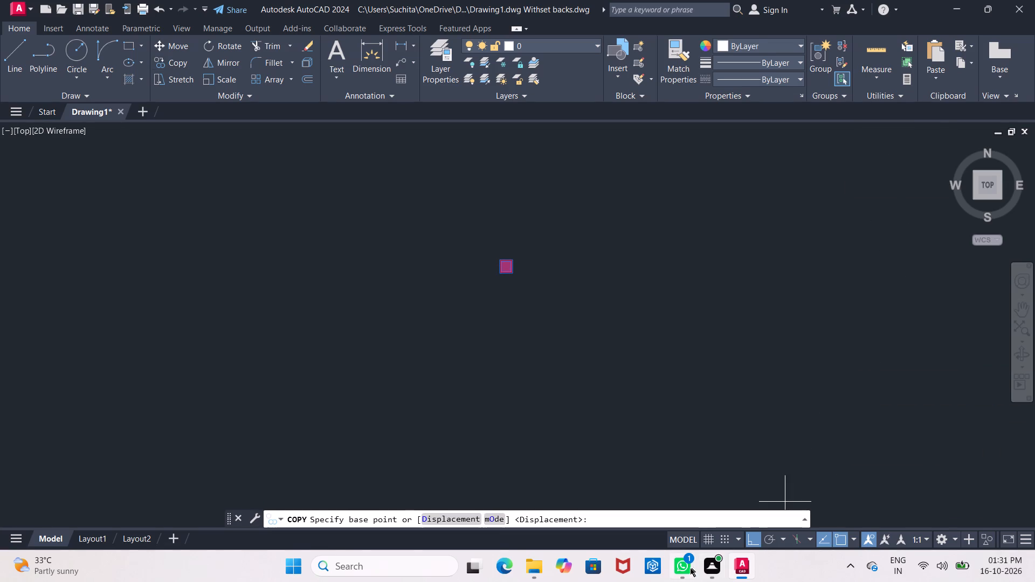
{"action": "left_click", "coordinate": [759, 536]}
{"action": "scroll", "coordinate": [491, 219], "scroll_direction": "up", "scroll_amount": 2}
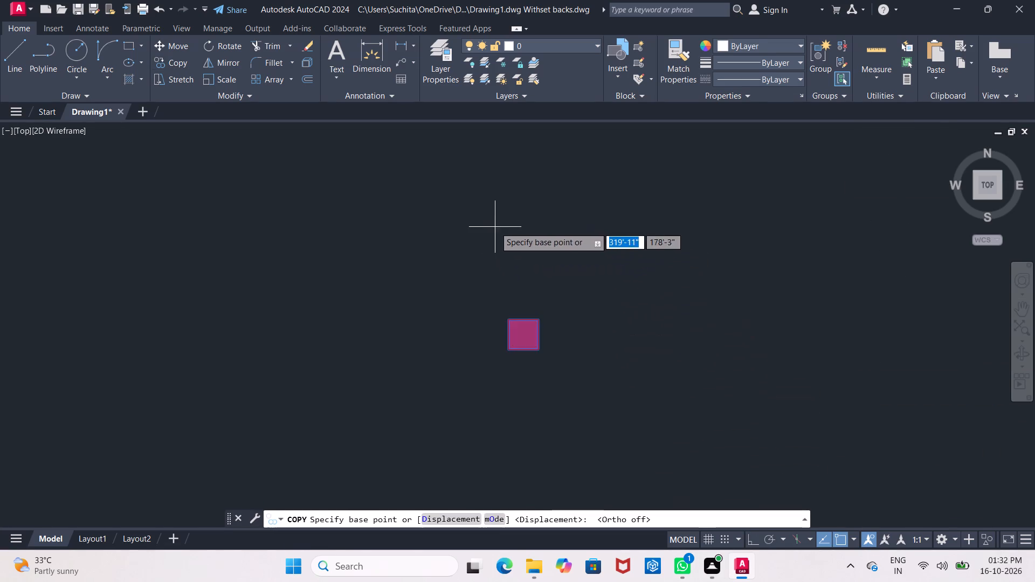
{"action": "scroll", "coordinate": [495, 227], "scroll_direction": "up", "scroll_amount": 1}
{"action": "scroll", "coordinate": [581, 384], "scroll_direction": "up", "scroll_amount": 2}
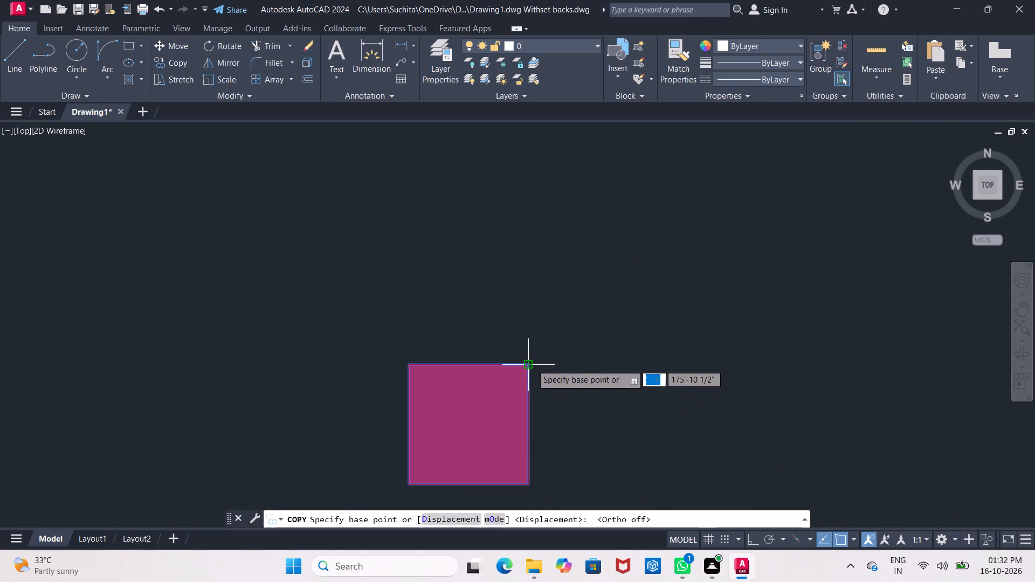
{"action": "left_click", "coordinate": [532, 364]}
{"action": "middle_click_drag", "start_coordinate": [411, 337], "coordinate": [1034, 322]}
{"action": "scroll", "coordinate": [971, 326], "scroll_direction": "down", "scroll_amount": 4}
{"action": "scroll", "coordinate": [726, 323], "scroll_direction": "down", "scroll_amount": 3}
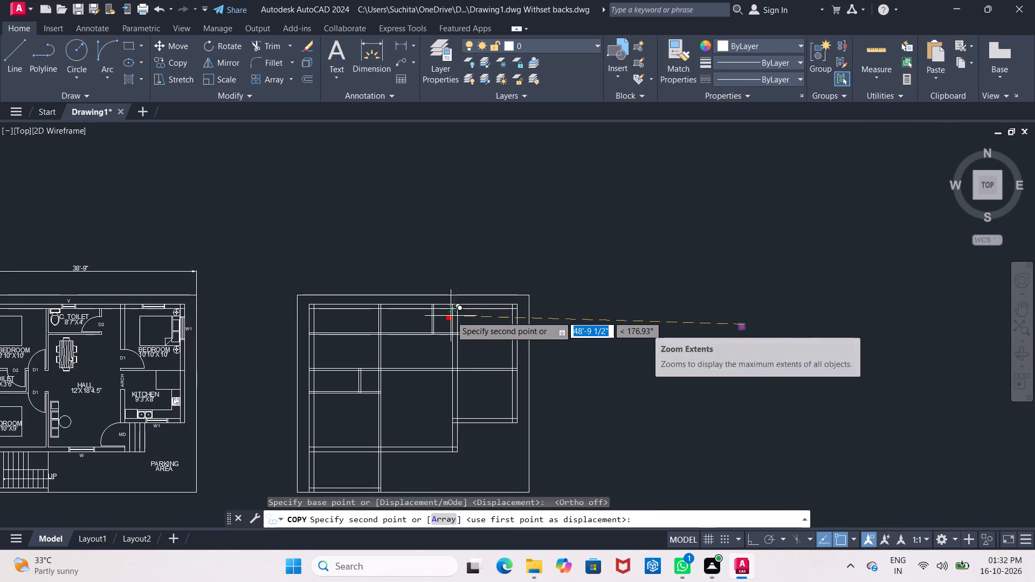
{"action": "scroll", "coordinate": [509, 313], "scroll_direction": "up", "scroll_amount": 7}
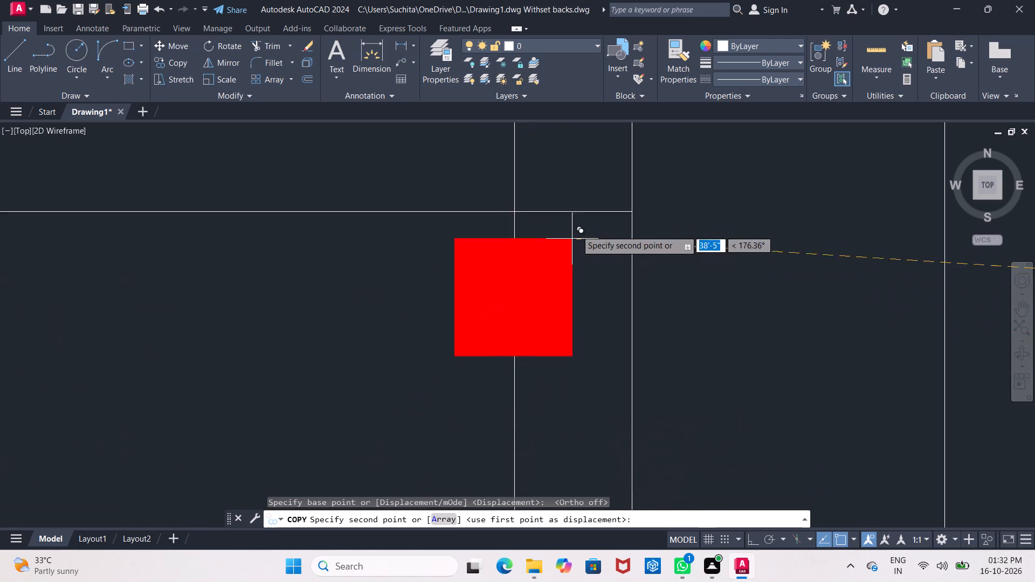
{"action": "middle_click_drag", "start_coordinate": [579, 228], "coordinate": [515, 395]}
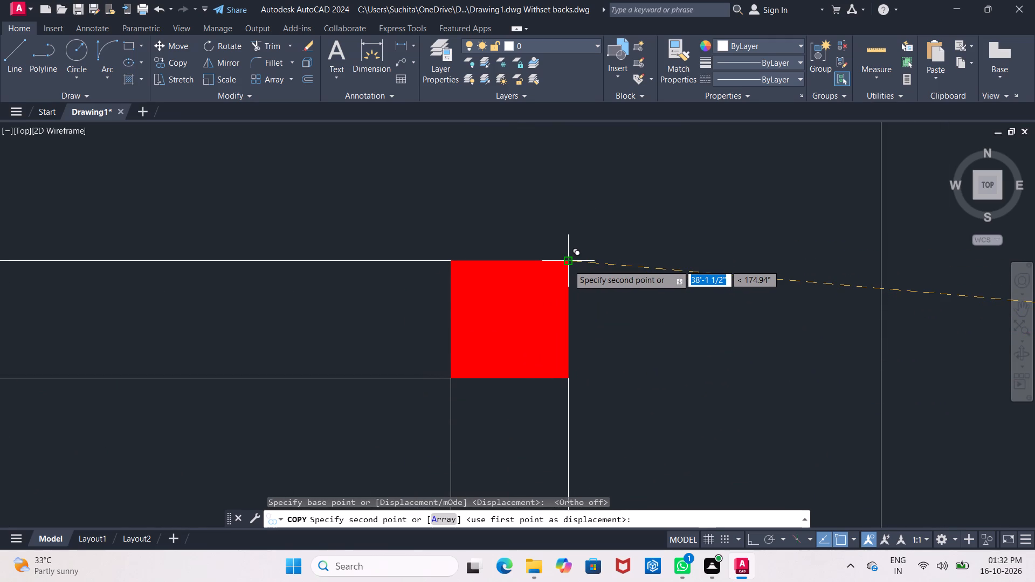
{"action": "left_click", "coordinate": [568, 265]}
Copy the red column onto the walls-only plan's top exterior wall, where the thick wall between hall and upper-right bedroom meets it.
{"action": "middle_click_drag", "start_coordinate": [331, 300], "coordinate": [1034, 275]}
{"action": "scroll", "coordinate": [906, 245], "scroll_direction": "down", "scroll_amount": 5}
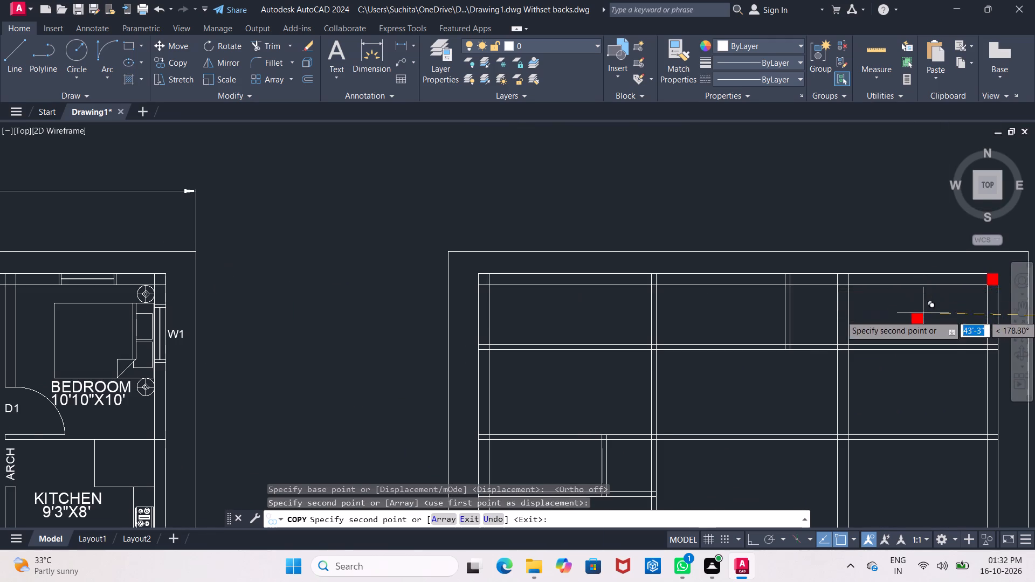
{"action": "scroll", "coordinate": [941, 338], "scroll_direction": "down", "scroll_amount": 1}
{"action": "middle_click_drag", "start_coordinate": [941, 336], "coordinate": [877, 276]}
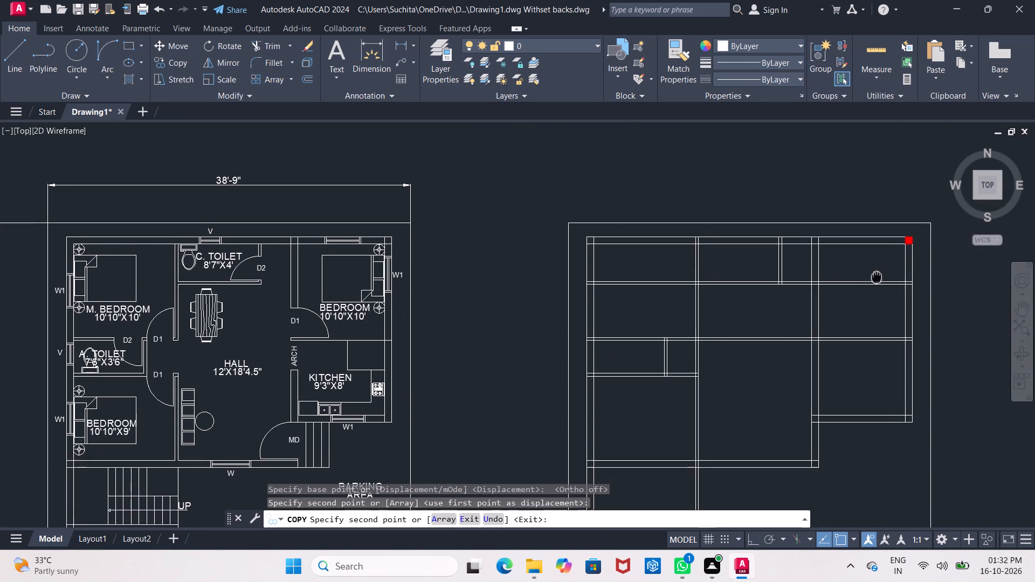
{"action": "middle_click_drag", "start_coordinate": [877, 276], "coordinate": [852, 327]}
{"action": "scroll", "coordinate": [784, 292], "scroll_direction": "up", "scroll_amount": 1}
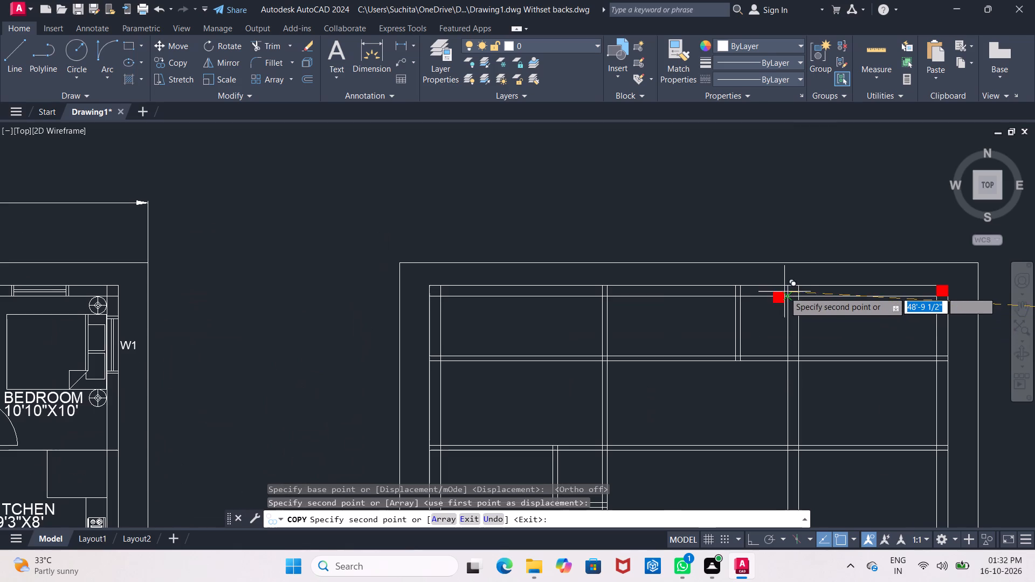
{"action": "middle_click_drag", "start_coordinate": [843, 328], "coordinate": [951, 314]}
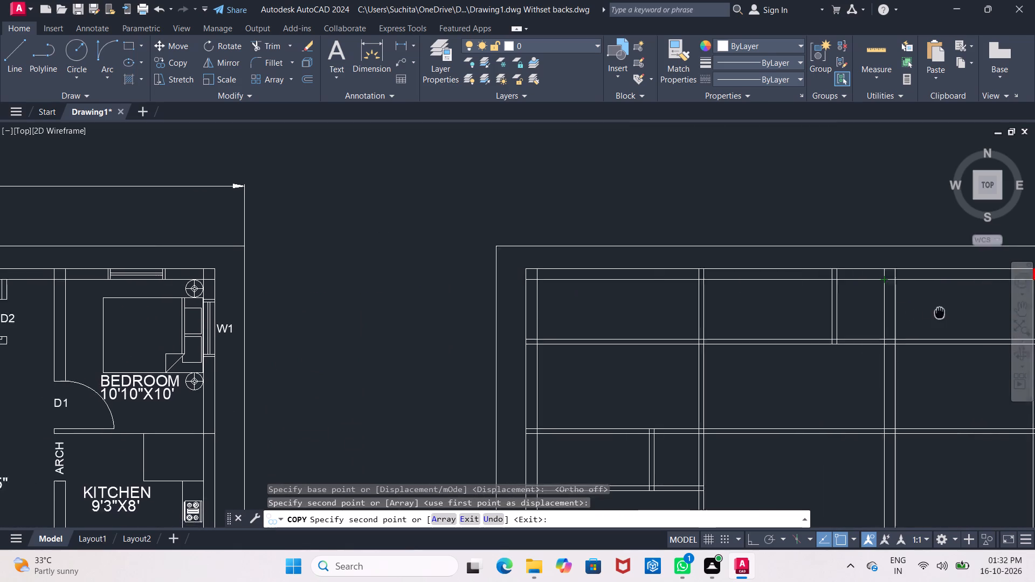
{"action": "middle_click_drag", "start_coordinate": [951, 314], "coordinate": [1034, 320]}
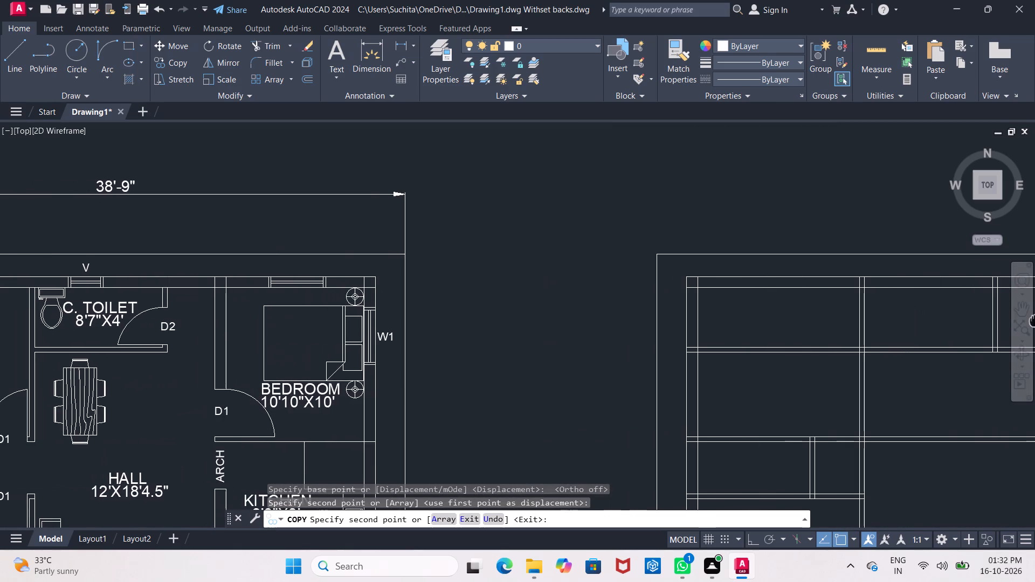
{"action": "middle_click_drag", "start_coordinate": [1034, 320], "coordinate": [847, 320]}
{"action": "scroll", "coordinate": [871, 292], "scroll_direction": "up", "scroll_amount": 3}
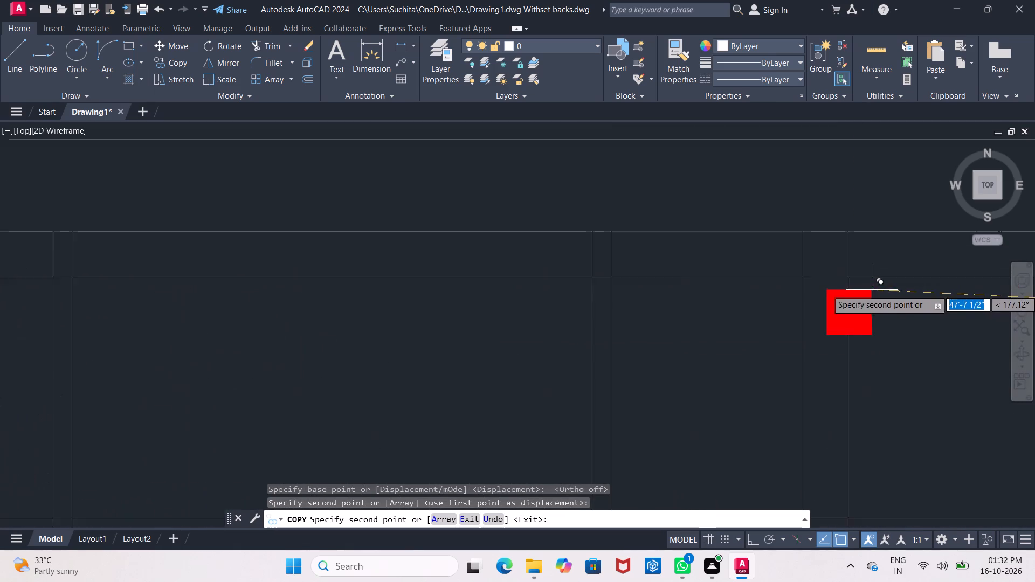
{"action": "middle_click_drag", "start_coordinate": [865, 288], "coordinate": [791, 308]}
{"action": "left_click", "coordinate": [775, 252]}
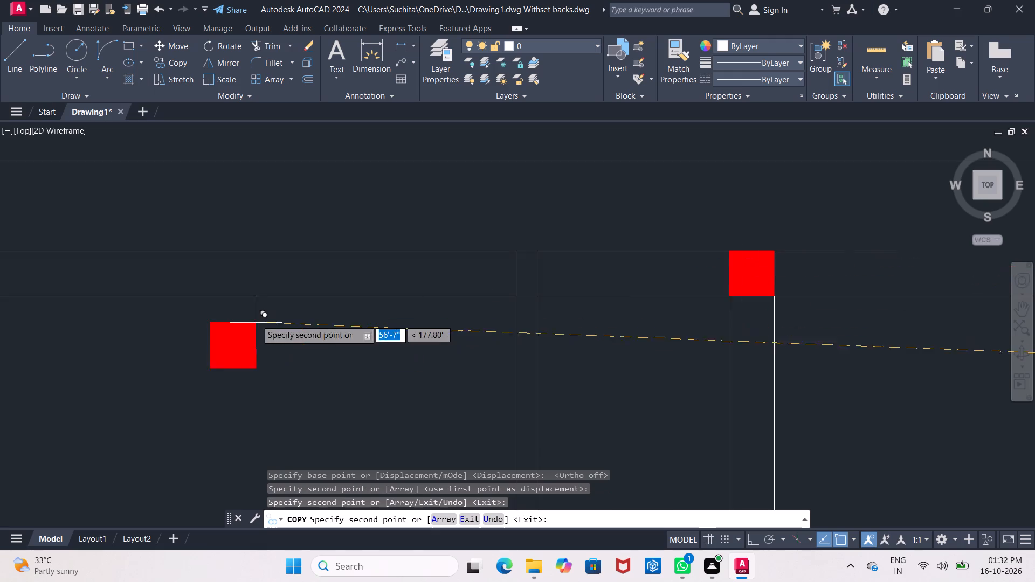
Place a column copy on the top exterior wall at its junction with the thin partition beside the master bedroom.
{"action": "middle_click_drag", "start_coordinate": [266, 313], "coordinate": [946, 342]}
{"action": "scroll", "coordinate": [788, 331], "scroll_direction": "down", "scroll_amount": 1}
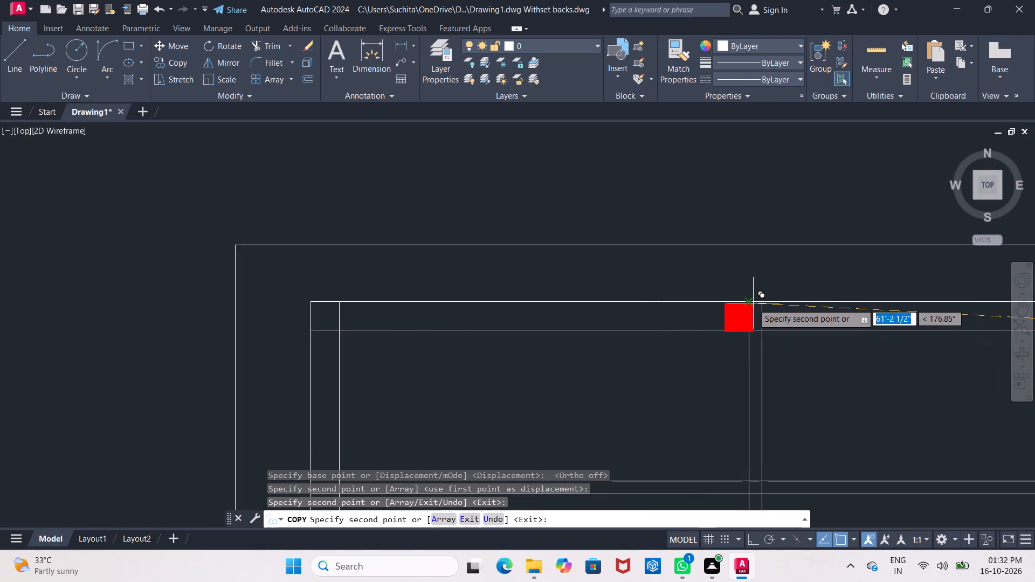
{"action": "scroll", "coordinate": [753, 303], "scroll_direction": "up", "scroll_amount": 2}
{"action": "scroll", "coordinate": [753, 303], "scroll_direction": "down", "scroll_amount": 2}
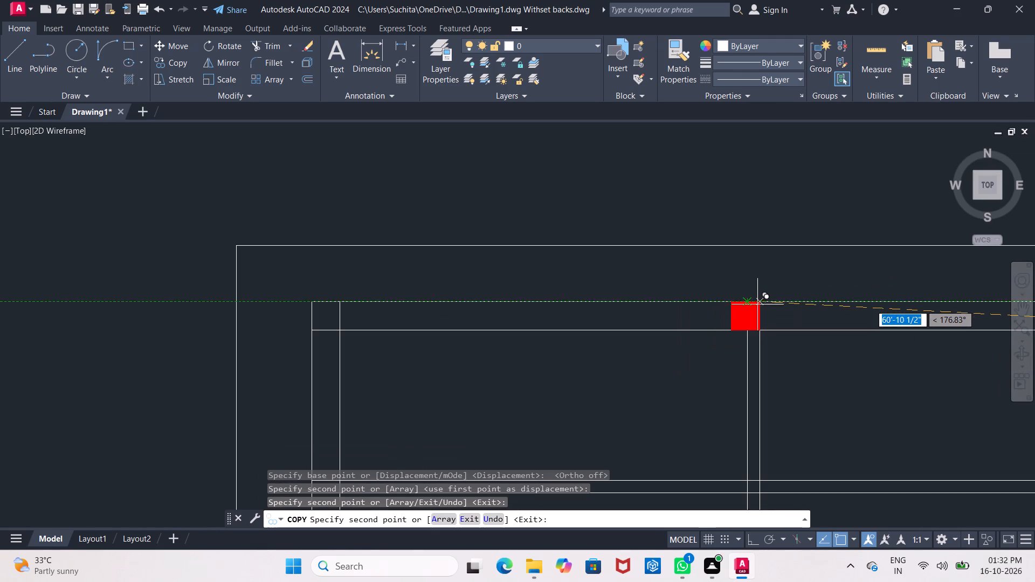
{"action": "left_click", "coordinate": [763, 304]}
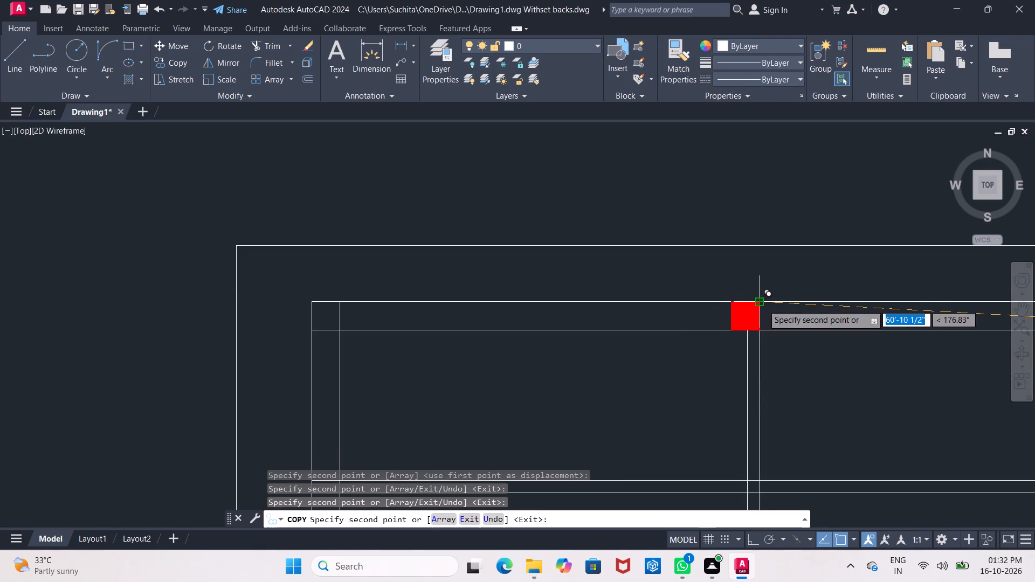
Place a column copy at the upper-left exterior wall corner of the walls-only plan.
{"action": "middle_click_drag", "start_coordinate": [381, 400], "coordinate": [847, 370]}
{"action": "scroll", "coordinate": [804, 267], "scroll_direction": "up", "scroll_amount": 1}
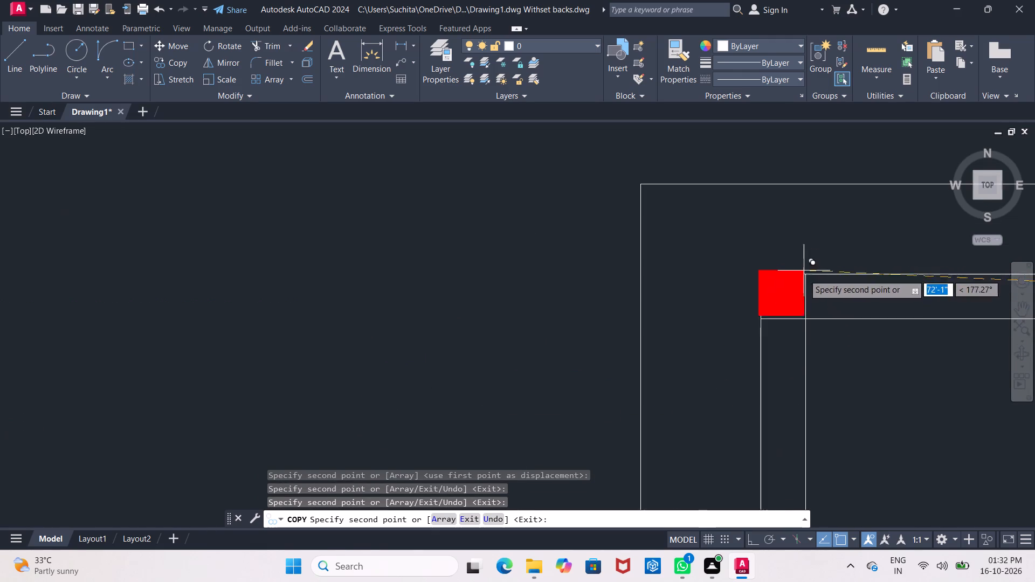
{"action": "scroll", "coordinate": [805, 287], "scroll_direction": "up", "scroll_amount": 2}
{"action": "middle_click_drag", "start_coordinate": [790, 300], "coordinate": [714, 327]}
{"action": "left_click", "coordinate": [727, 283]}
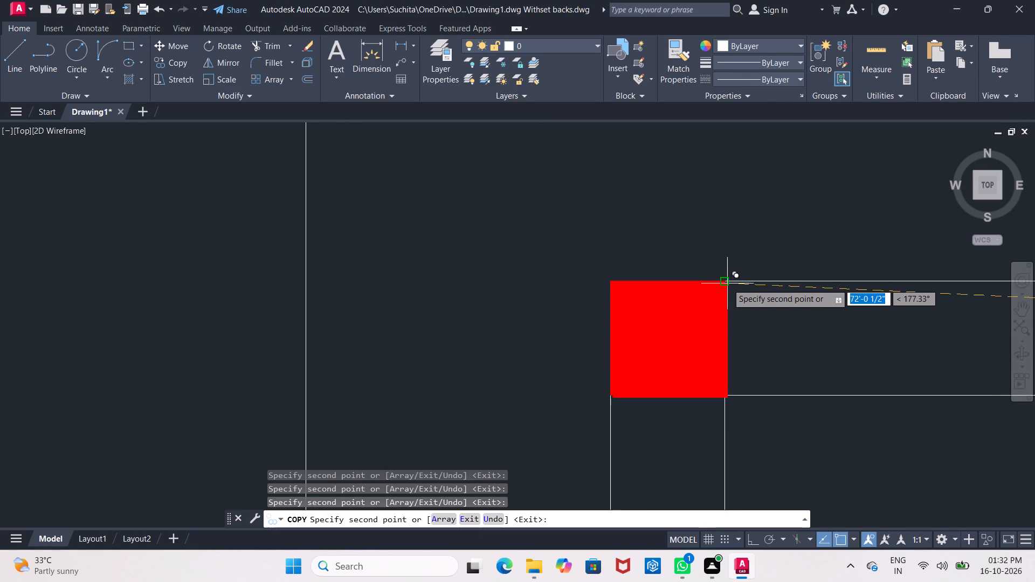
Place a column copy on the left exterior wall, level with the partition between the attached toilet and lower bedroom.
{"action": "scroll", "coordinate": [767, 350], "scroll_direction": "down", "scroll_amount": 1}
{"action": "middle_click_drag", "start_coordinate": [768, 352], "coordinate": [790, 202]}
{"action": "scroll", "coordinate": [790, 199], "scroll_direction": "down", "scroll_amount": 3}
{"action": "middle_click_drag", "start_coordinate": [838, 347], "coordinate": [1012, 310]}
{"action": "scroll", "coordinate": [840, 347], "scroll_direction": "down", "scroll_amount": 1}
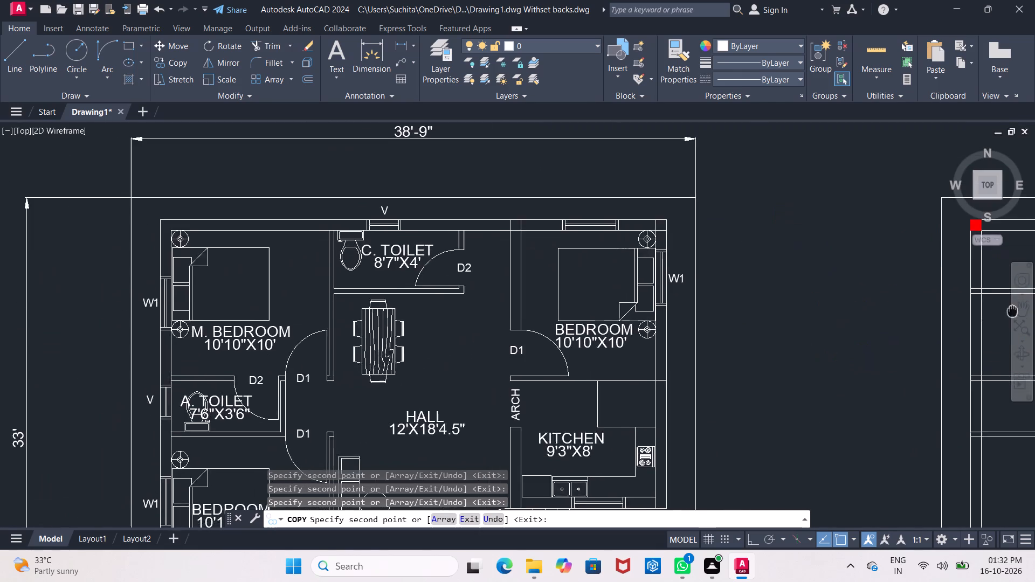
{"action": "middle_click_drag", "start_coordinate": [1012, 310], "coordinate": [832, 270]}
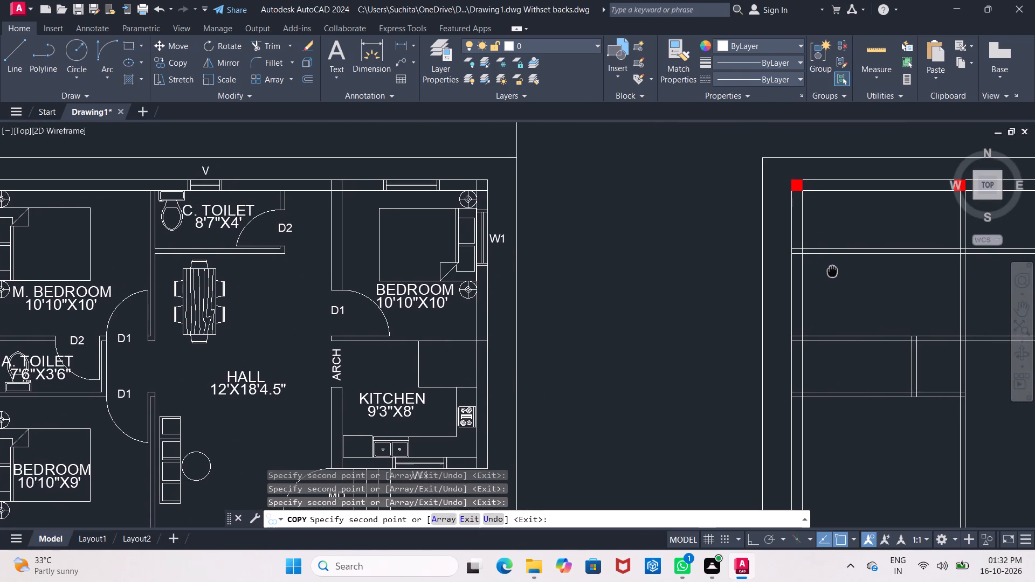
{"action": "middle_click_drag", "start_coordinate": [832, 270], "coordinate": [908, 212]}
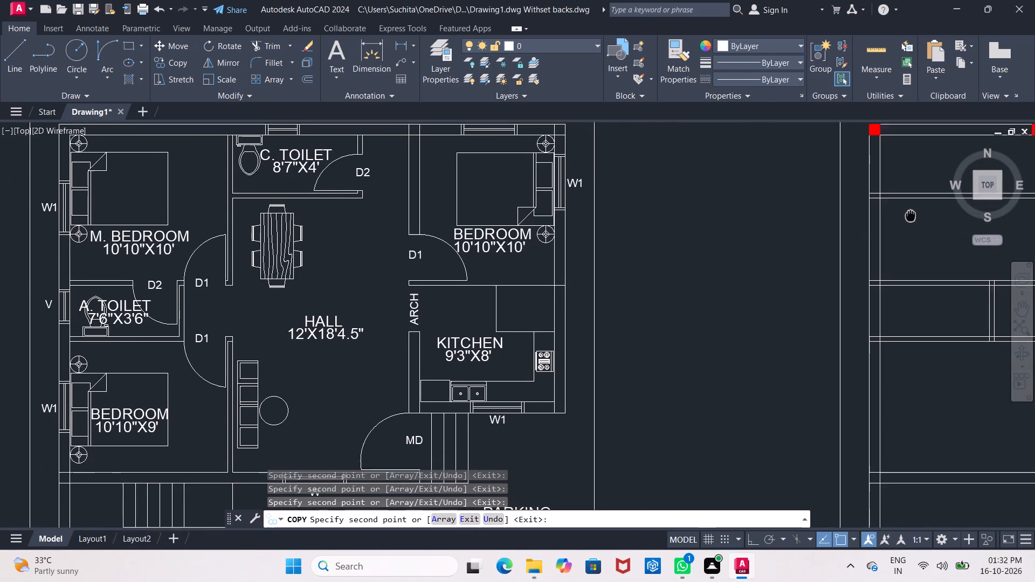
{"action": "middle_click_drag", "start_coordinate": [908, 212], "coordinate": [905, 207]}
{"action": "middle_click_drag", "start_coordinate": [902, 204], "coordinate": [885, 209]}
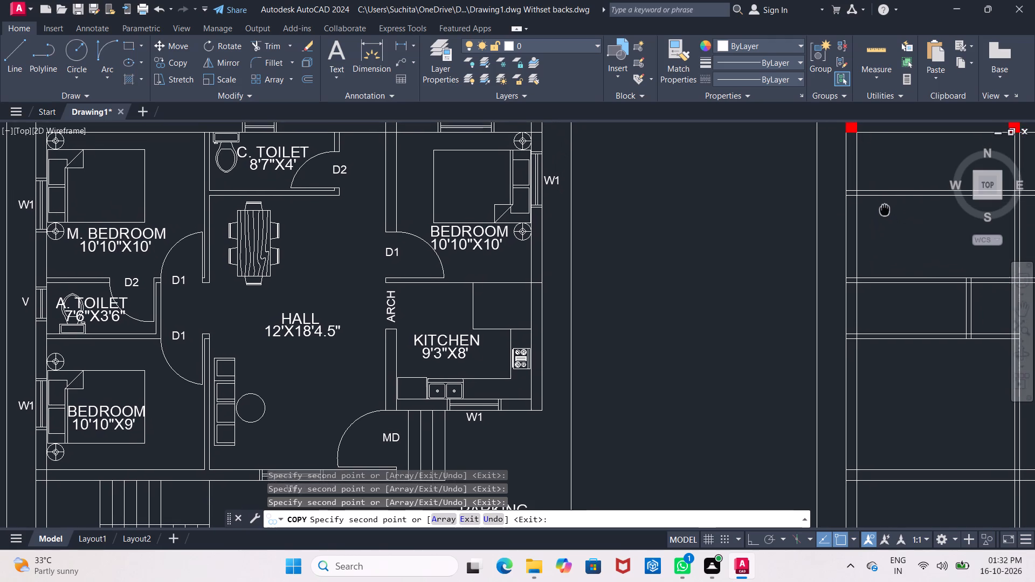
{"action": "middle_click_drag", "start_coordinate": [885, 209], "coordinate": [914, 256]}
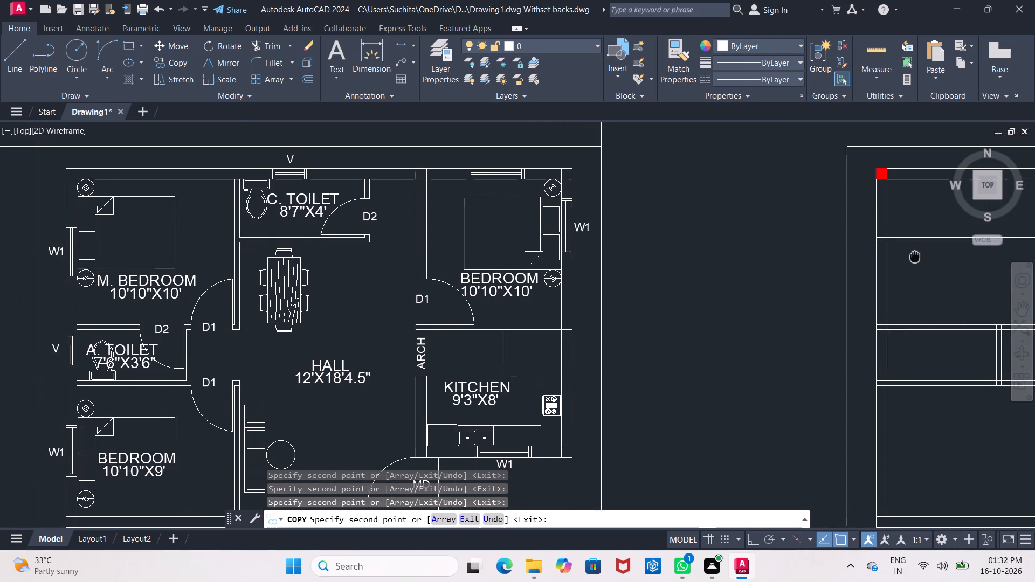
{"action": "middle_click_drag", "start_coordinate": [914, 256], "coordinate": [878, 236]}
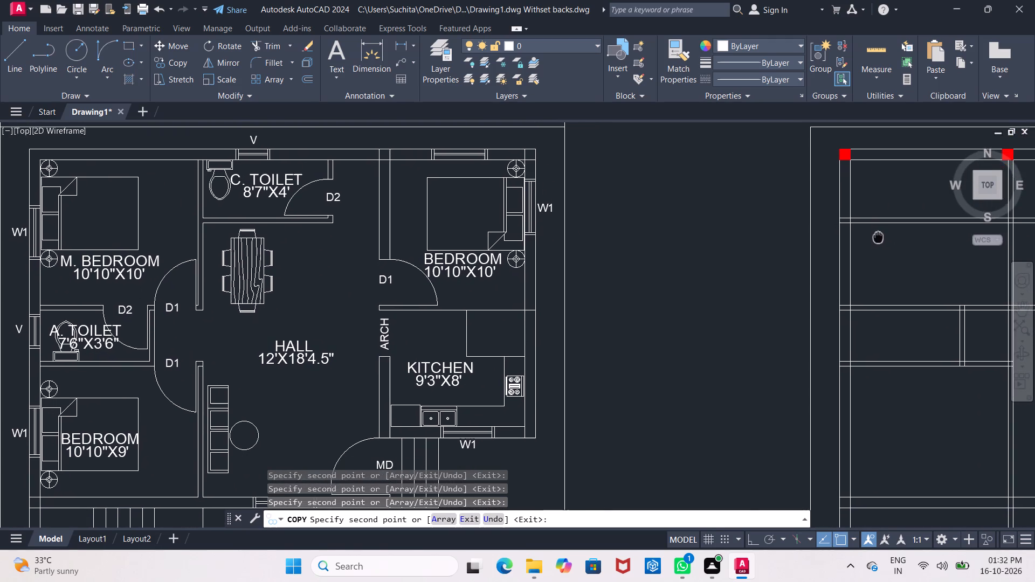
{"action": "middle_click_drag", "start_coordinate": [878, 236], "coordinate": [867, 231]}
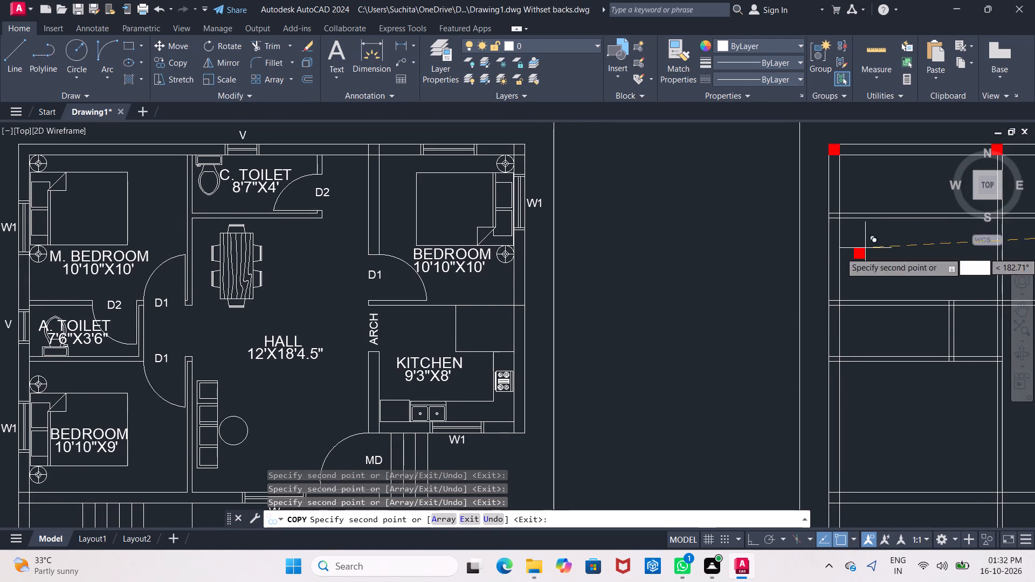
{"action": "scroll", "coordinate": [851, 342], "scroll_direction": "up", "scroll_amount": 3}
{"action": "middle_click_drag", "start_coordinate": [848, 327], "coordinate": [846, 282]}
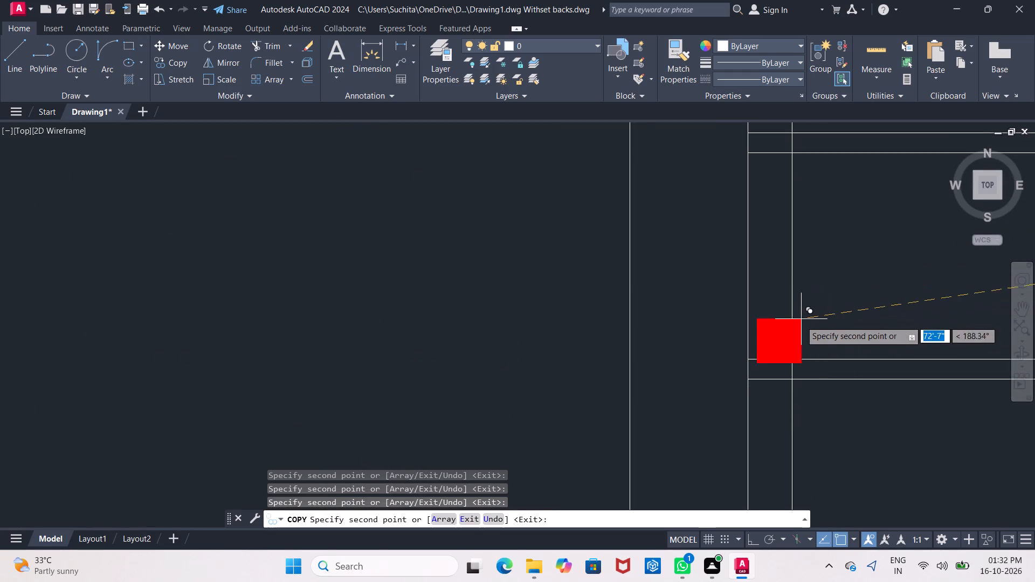
{"action": "scroll", "coordinate": [801, 332], "scroll_direction": "down", "scroll_amount": 4}
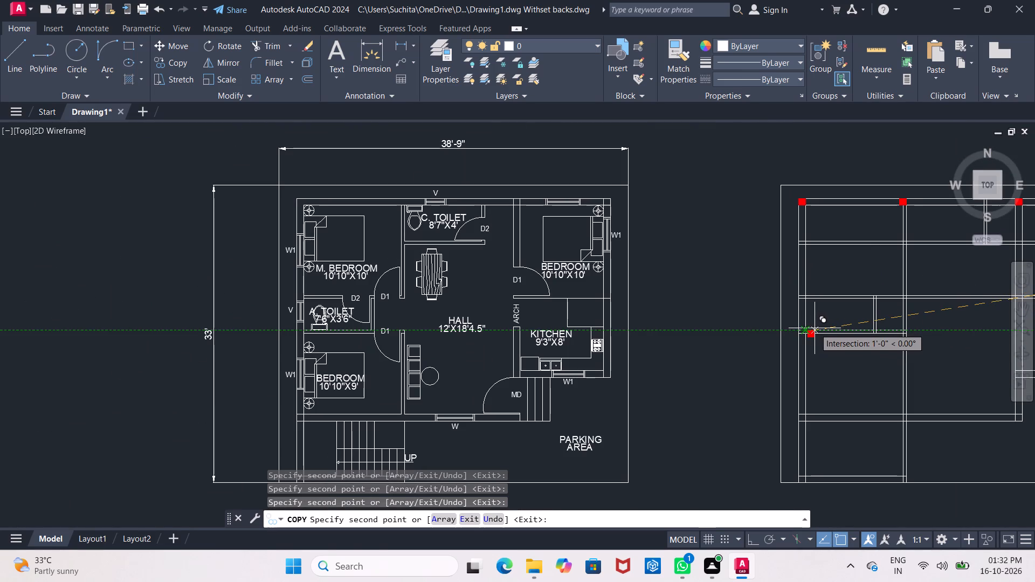
{"action": "scroll", "coordinate": [815, 328], "scroll_direction": "up", "scroll_amount": 3}
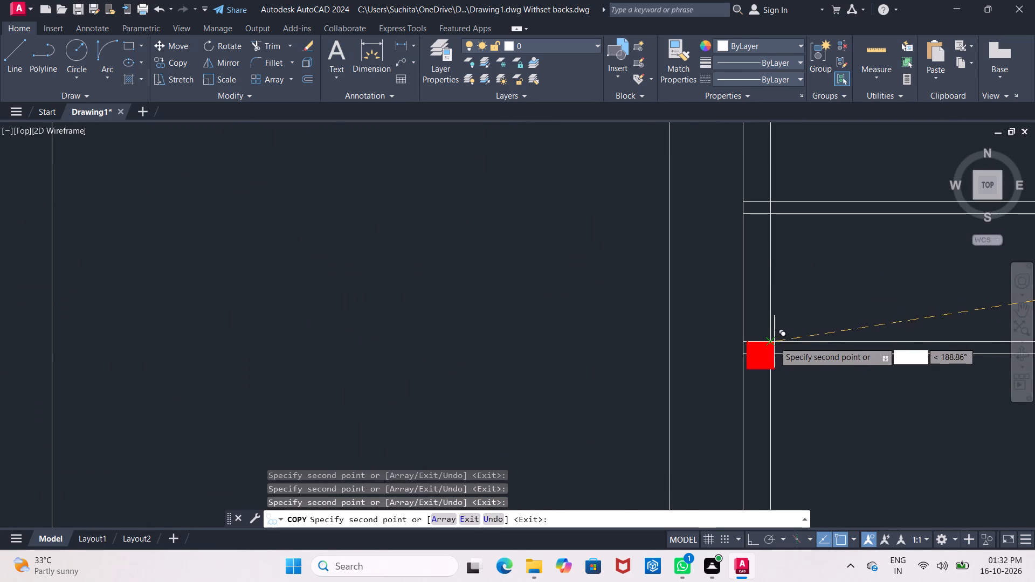
{"action": "left_click", "coordinate": [771, 342]}
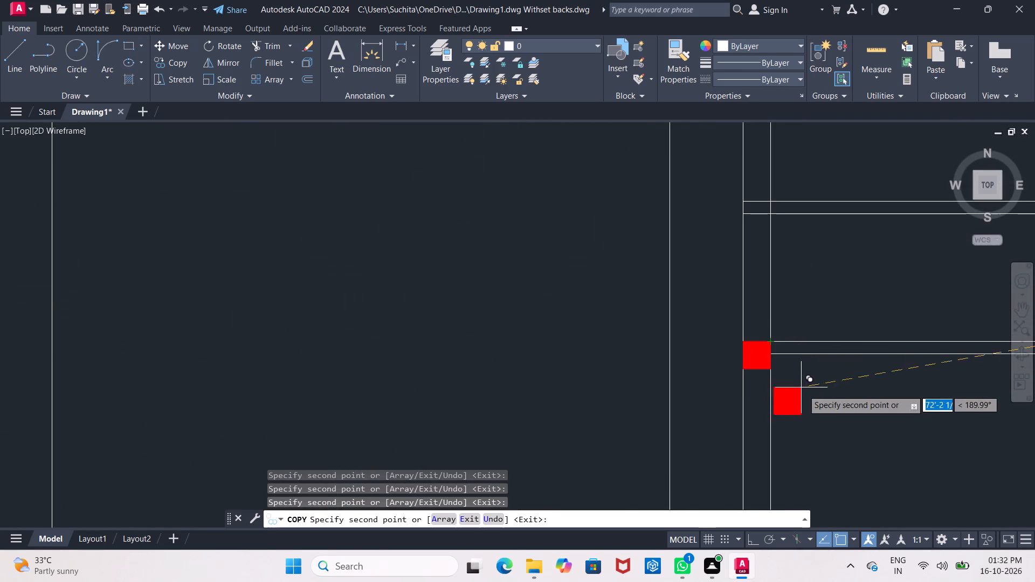
Place a column copy where the left exterior wall crosses the exterior wall below the lower bedroom.
{"action": "middle_click_drag", "start_coordinate": [803, 391], "coordinate": [783, 235]}
{"action": "scroll", "coordinate": [783, 235], "scroll_direction": "down", "scroll_amount": 3}
{"action": "middle_click_drag", "start_coordinate": [795, 325], "coordinate": [767, 339]}
{"action": "scroll", "coordinate": [762, 339], "scroll_direction": "up", "scroll_amount": 5}
{"action": "scroll", "coordinate": [700, 269], "scroll_direction": "down", "scroll_amount": 1}
{"action": "middle_click_drag", "start_coordinate": [700, 269], "coordinate": [714, 405]}
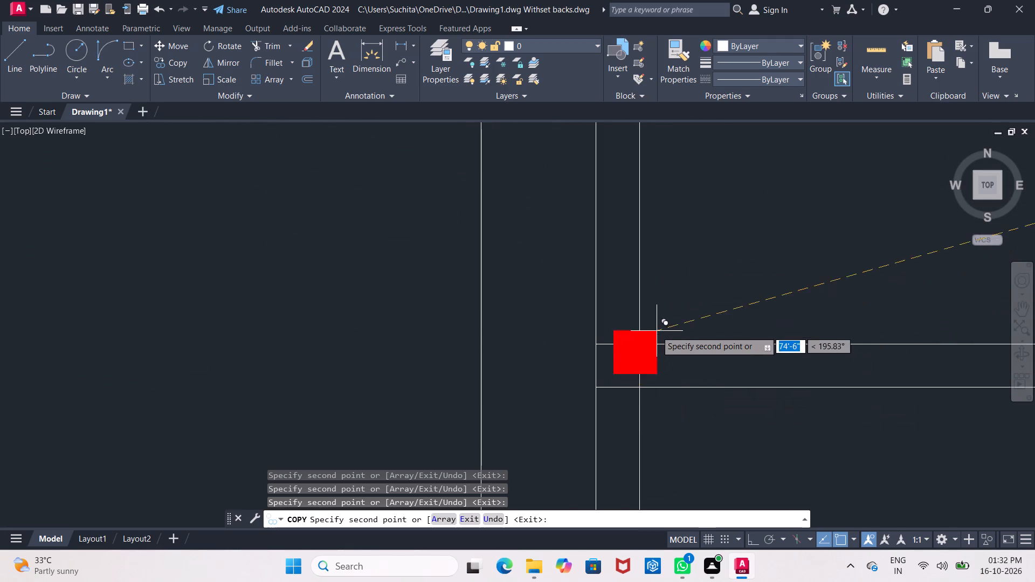
{"action": "left_click", "coordinate": [638, 347]}
Place a column copy at the lower-left corner of the staircase walls in the walls-only plan.
{"action": "middle_click_drag", "start_coordinate": [677, 423], "coordinate": [700, 158]}
{"action": "scroll", "coordinate": [700, 158], "scroll_direction": "down", "scroll_amount": 3}
{"action": "scroll", "coordinate": [688, 256], "scroll_direction": "up", "scroll_amount": 4}
{"action": "middle_click_drag", "start_coordinate": [688, 237], "coordinate": [648, 311]}
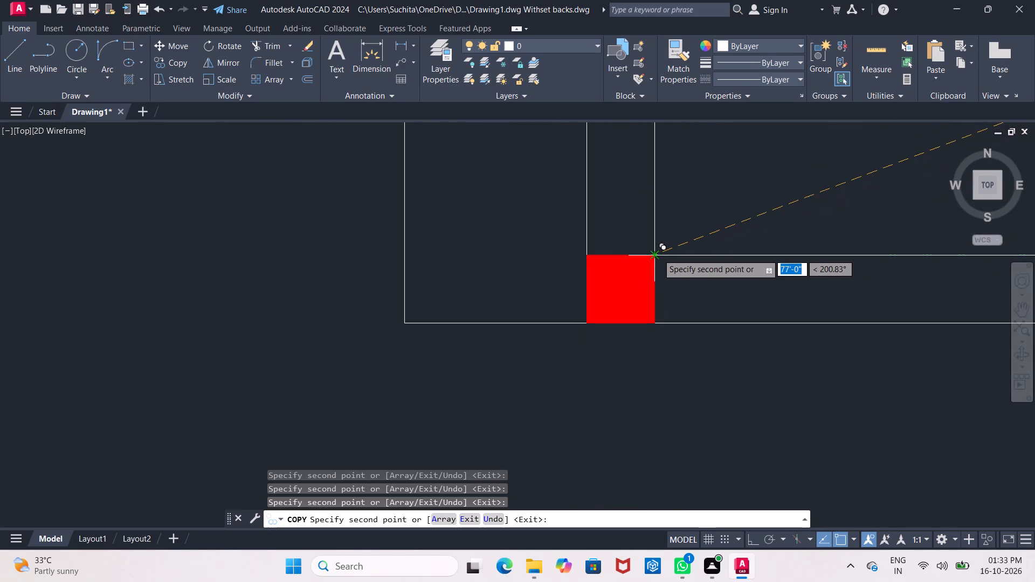
{"action": "left_click", "coordinate": [658, 254]}
Place a column copy at the lower-right corner of the staircase walls, aligned with the thin wall's outer face.
{"action": "middle_click_drag", "start_coordinate": [772, 287], "coordinate": [88, 269]}
{"action": "scroll", "coordinate": [764, 287], "scroll_direction": "down", "scroll_amount": 1}
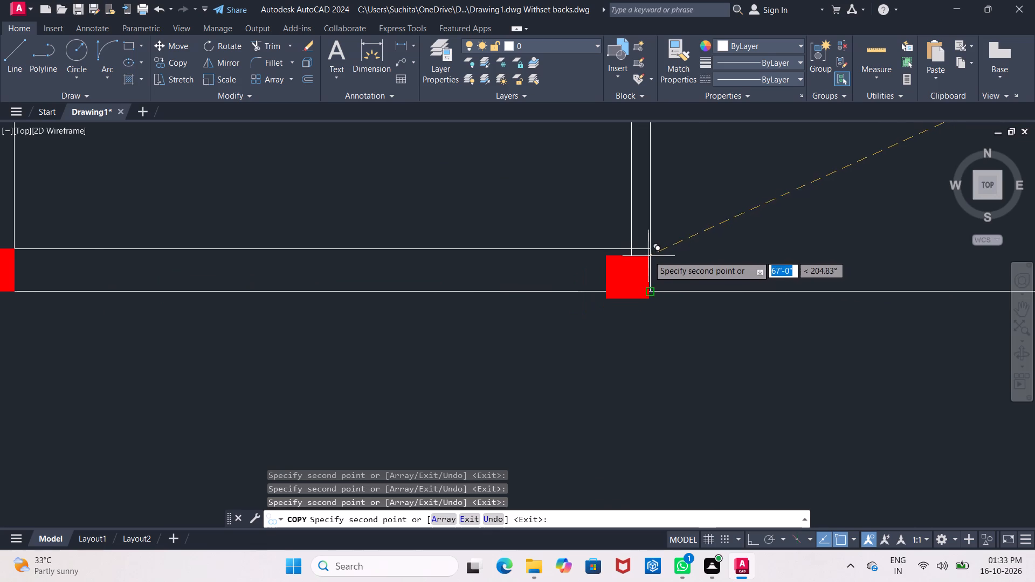
{"action": "scroll", "coordinate": [647, 250], "scroll_direction": "down", "scroll_amount": 4}
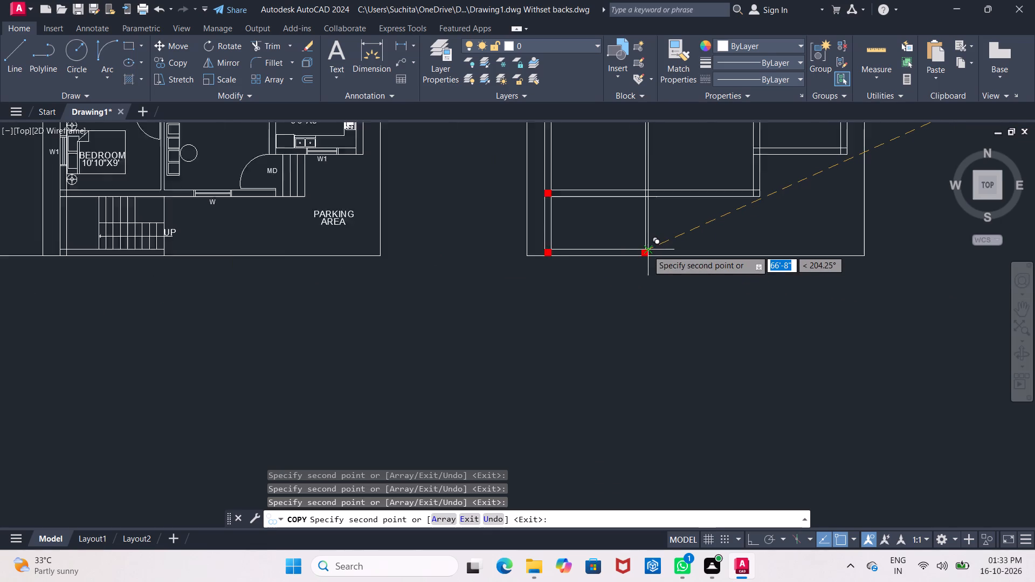
{"action": "scroll", "coordinate": [647, 250], "scroll_direction": "down", "scroll_amount": 1}
{"action": "scroll", "coordinate": [647, 250], "scroll_direction": "up", "scroll_amount": 3}
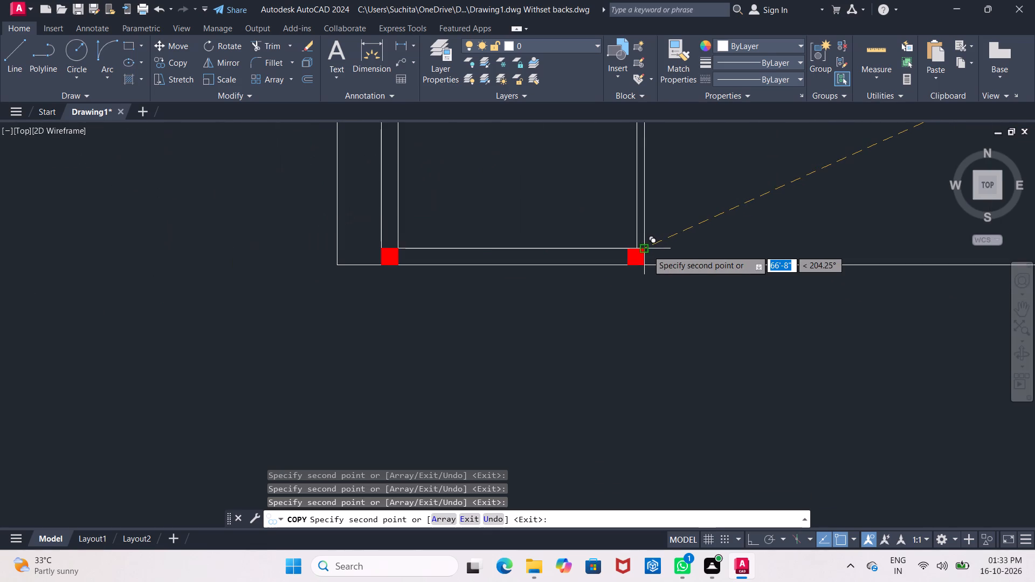
{"action": "scroll", "coordinate": [647, 250], "scroll_direction": "up", "scroll_amount": 4}
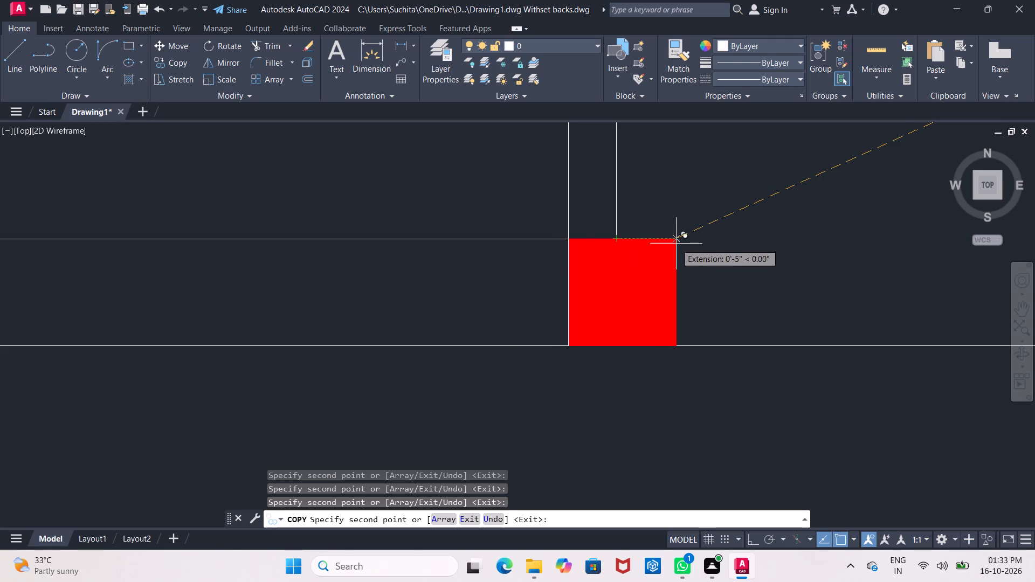
{"action": "left_click", "coordinate": [617, 239]}
Place a column copy where the partition between the lower bedroom and hall crosses the exterior wall above the staircase.
{"action": "scroll", "coordinate": [632, 248], "scroll_direction": "down", "scroll_amount": 1}
{"action": "middle_click_drag", "start_coordinate": [632, 251], "coordinate": [639, 414]}
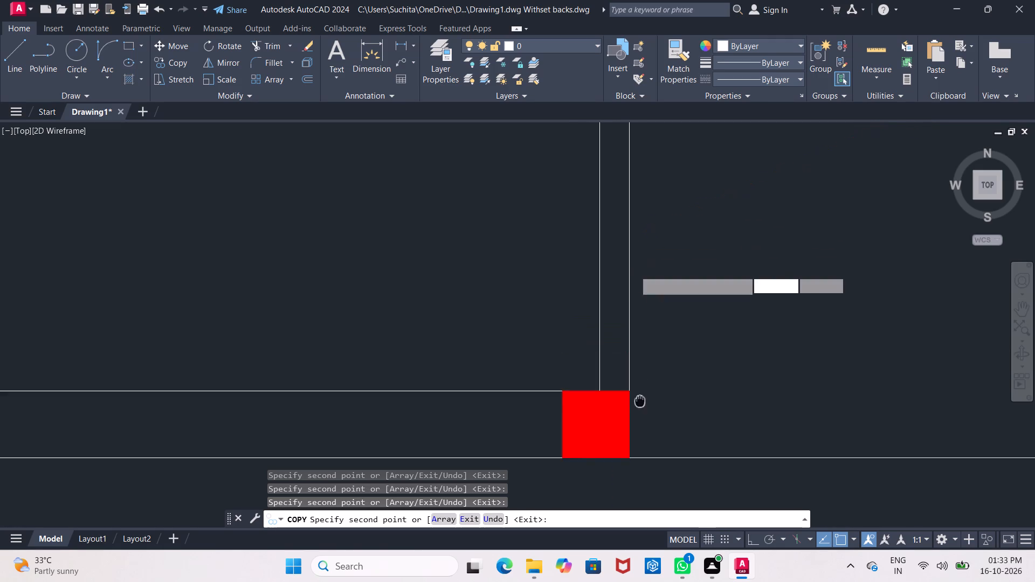
{"action": "middle_click_drag", "start_coordinate": [639, 414], "coordinate": [638, 416]}
{"action": "scroll", "coordinate": [630, 242], "scroll_direction": "down", "scroll_amount": 1}
{"action": "middle_click_drag", "start_coordinate": [633, 265], "coordinate": [624, 552]}
{"action": "middle_click_drag", "start_coordinate": [613, 262], "coordinate": [624, 288]}
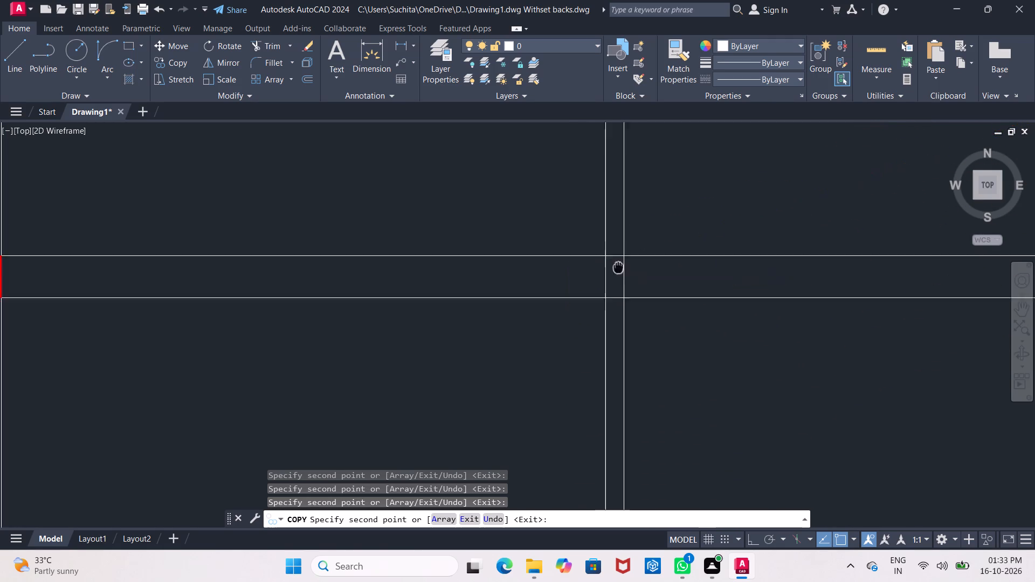
{"action": "middle_click_drag", "start_coordinate": [624, 288], "coordinate": [636, 383]}
{"action": "scroll", "coordinate": [636, 380], "scroll_direction": "up", "scroll_amount": 2}
{"action": "left_click", "coordinate": [648, 362]}
Place a column copy at the hall's lower-right exterior wall corner in the walls-only plan.
{"action": "scroll", "coordinate": [651, 364], "scroll_direction": "down", "scroll_amount": 6}
{"action": "middle_click_drag", "start_coordinate": [735, 417], "coordinate": [659, 404]}
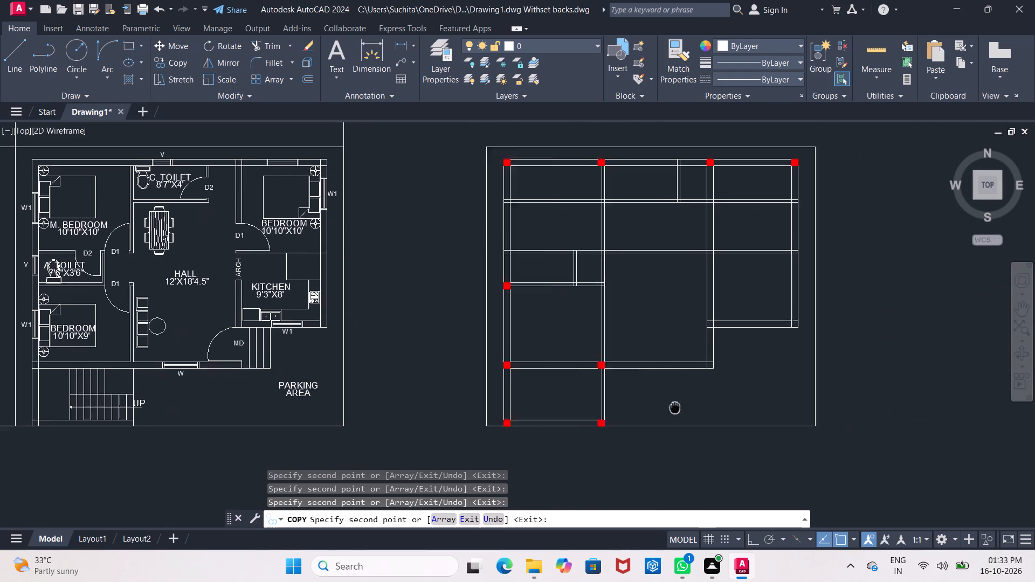
{"action": "middle_click_drag", "start_coordinate": [659, 404], "coordinate": [627, 398]}
{"action": "scroll", "coordinate": [684, 351], "scroll_direction": "up", "scroll_amount": 5}
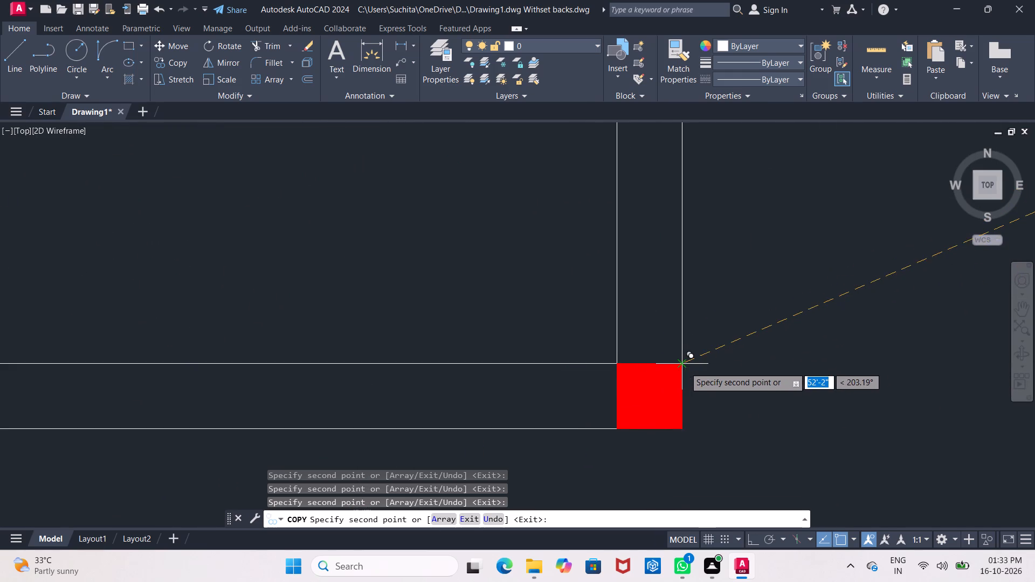
{"action": "left_click", "coordinate": [685, 366]}
Place a column copy where the kitchen's lower exterior wall meets the hall's exterior wall in the walls-only plan.
{"action": "middle_click_drag", "start_coordinate": [668, 272], "coordinate": [605, 519]}
{"action": "scroll", "coordinate": [622, 320], "scroll_direction": "down", "scroll_amount": 4}
{"action": "middle_click_drag", "start_coordinate": [622, 353], "coordinate": [622, 420]}
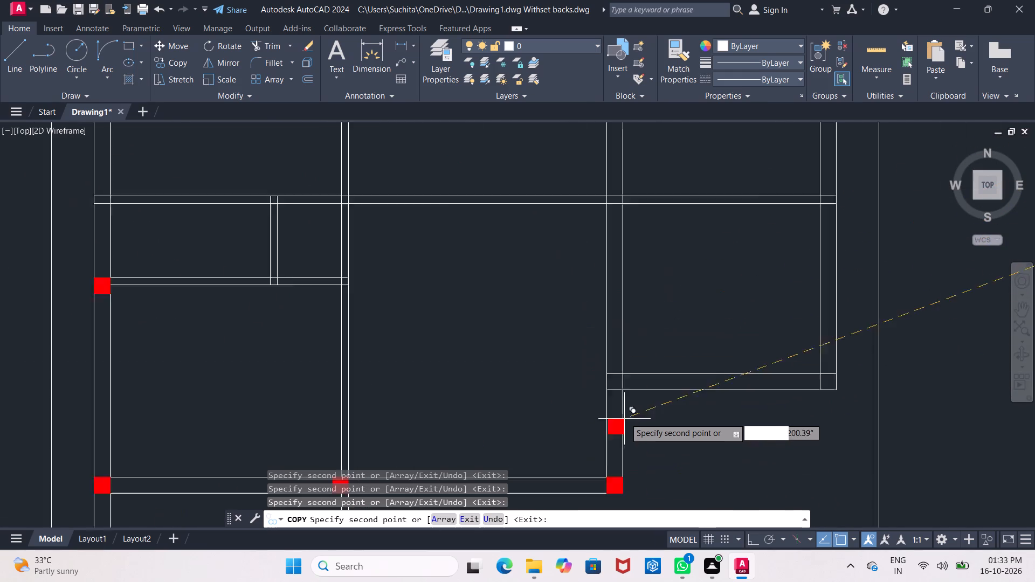
{"action": "scroll", "coordinate": [626, 417], "scroll_direction": "down", "scroll_amount": 1}
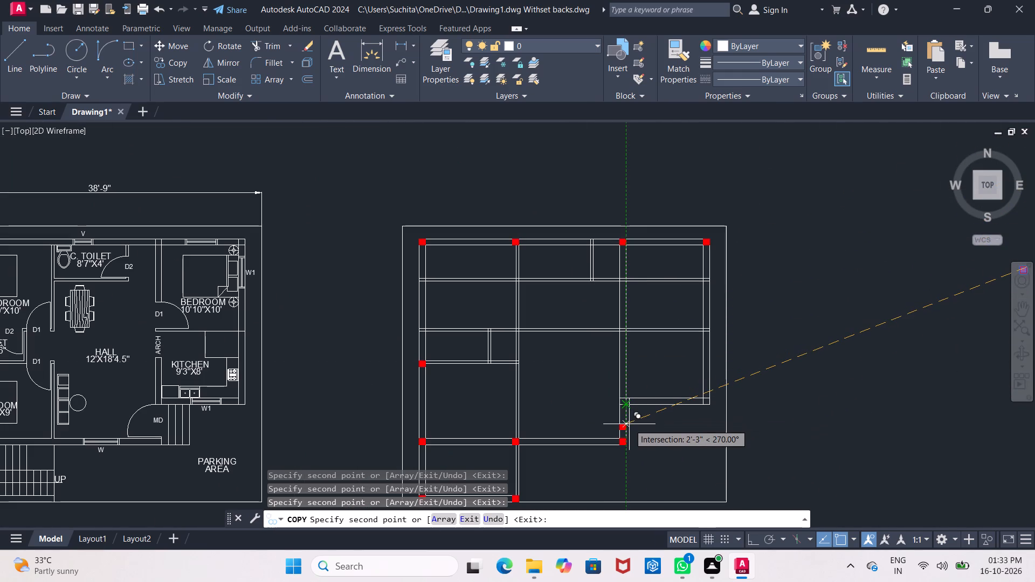
{"action": "scroll", "coordinate": [634, 436], "scroll_direction": "up", "scroll_amount": 2}
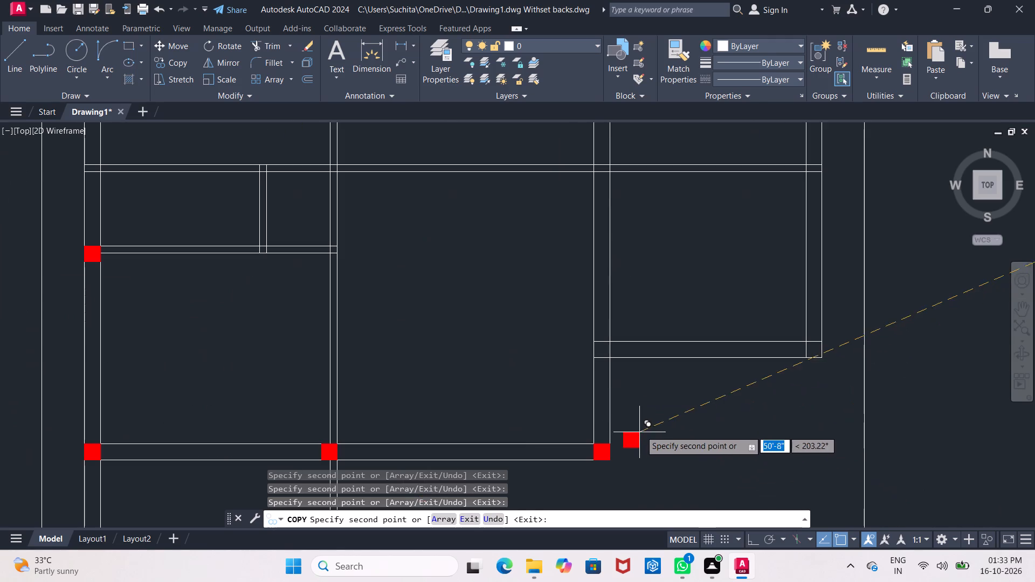
{"action": "scroll", "coordinate": [612, 357], "scroll_direction": "up", "scroll_amount": 3}
{"action": "left_click", "coordinate": [599, 300]}
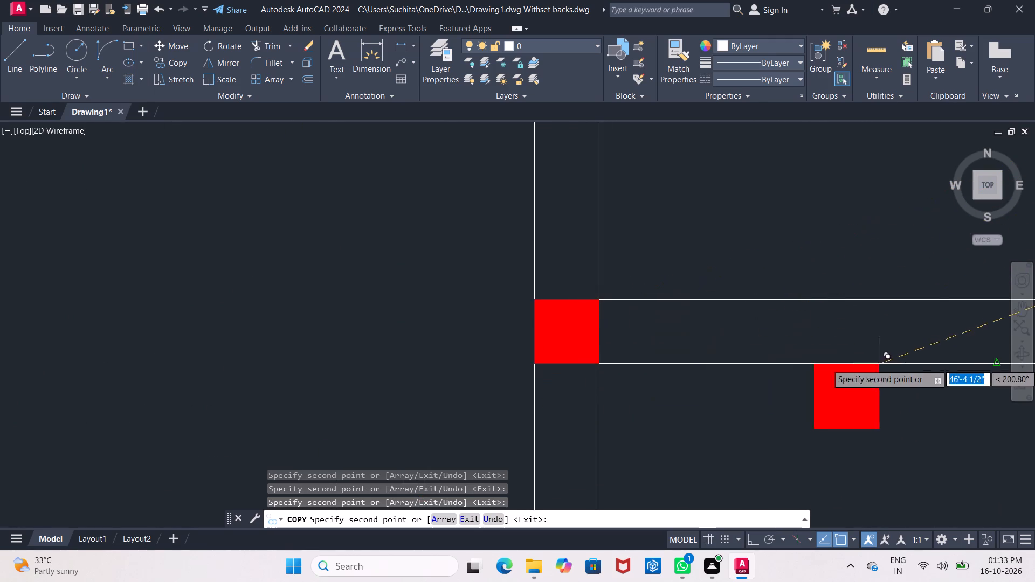
Place a column copy at the kitchen's lower-right exterior corner in the walls-only plan.
{"action": "middle_click_drag", "start_coordinate": [764, 355], "coordinate": [194, 342]}
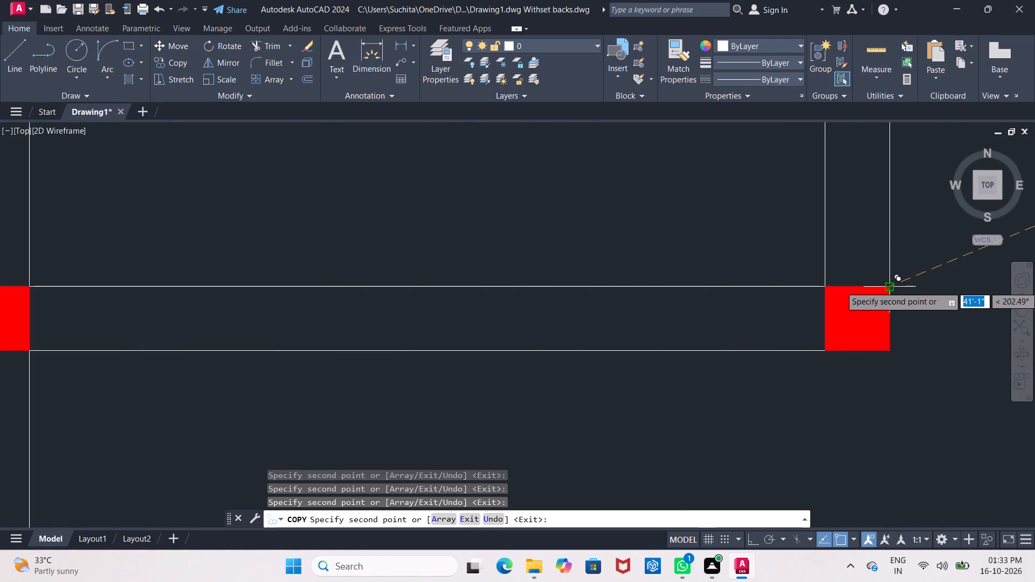
{"action": "left_click", "coordinate": [887, 286]}
Place a column copy in the right exterior wall, just above the partition between bedroom and kitchen, and finish copying.
{"action": "scroll", "coordinate": [780, 369], "scroll_direction": "down", "scroll_amount": 1}
{"action": "middle_click_drag", "start_coordinate": [780, 369], "coordinate": [738, 509]}
{"action": "scroll", "coordinate": [739, 508], "scroll_direction": "down", "scroll_amount": 3}
{"action": "scroll", "coordinate": [734, 411], "scroll_direction": "down", "scroll_amount": 1}
{"action": "middle_click_drag", "start_coordinate": [734, 411], "coordinate": [903, 356]}
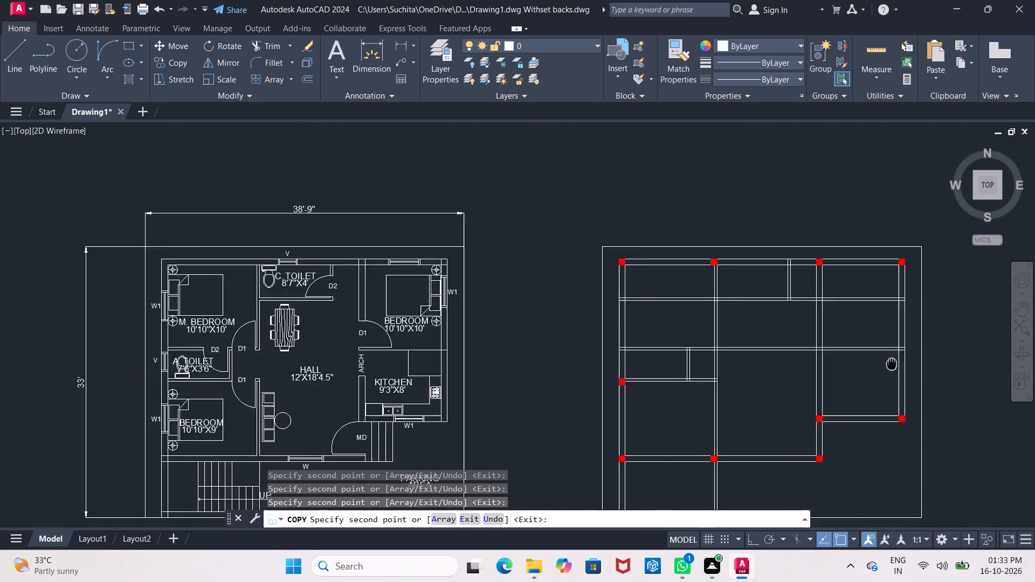
{"action": "middle_click_drag", "start_coordinate": [903, 356], "coordinate": [843, 331]}
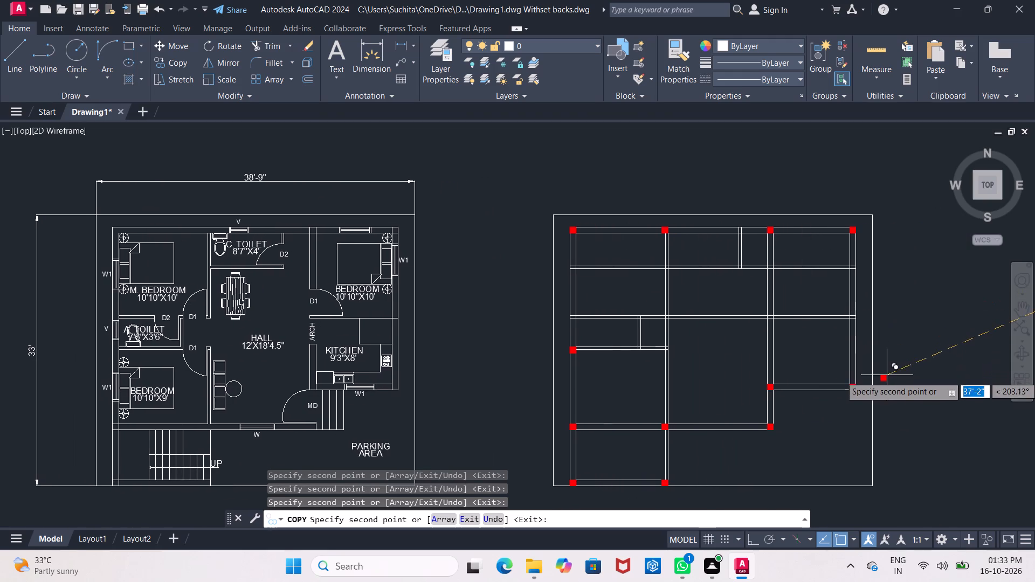
{"action": "middle_click_drag", "start_coordinate": [863, 328], "coordinate": [857, 337]}
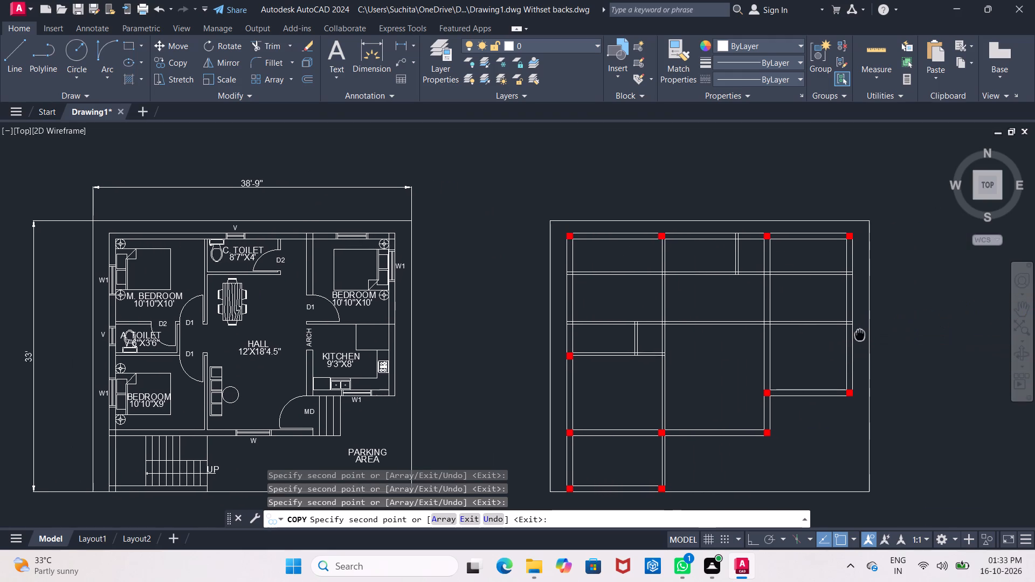
{"action": "middle_click_drag", "start_coordinate": [857, 337], "coordinate": [783, 376]}
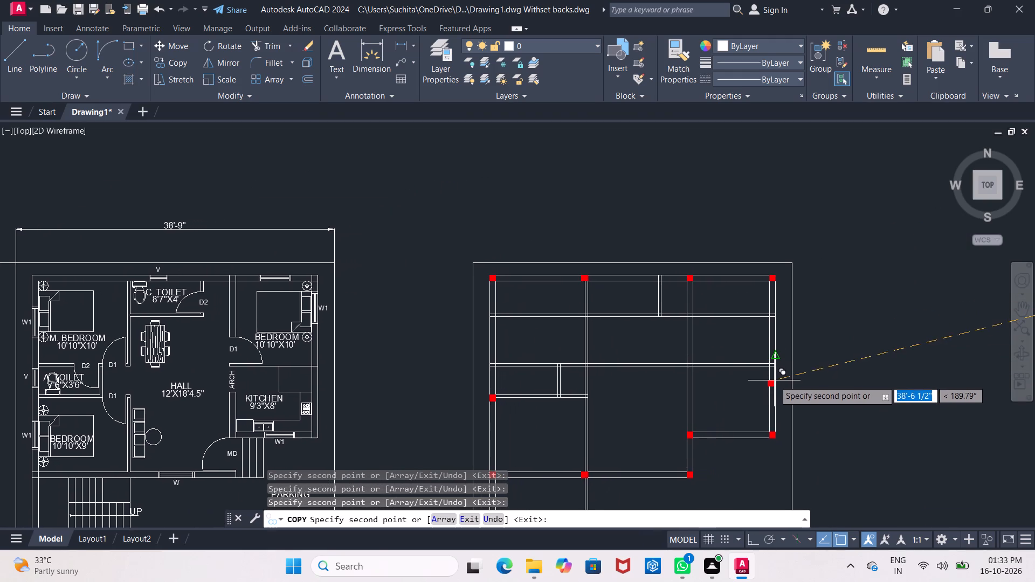
{"action": "middle_click_drag", "start_coordinate": [774, 385], "coordinate": [758, 411]}
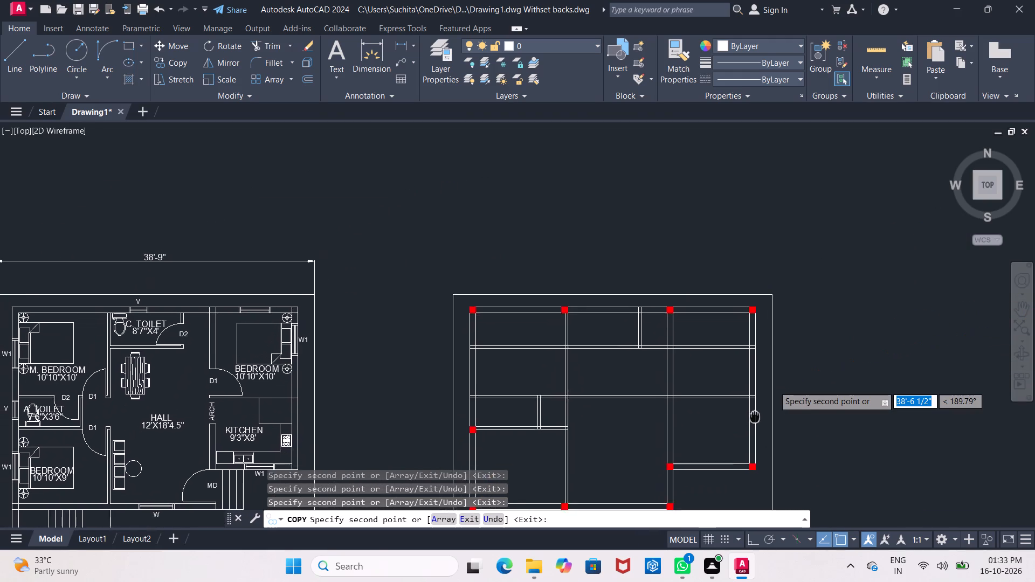
{"action": "middle_click_drag", "start_coordinate": [758, 411], "coordinate": [728, 398]}
{"action": "scroll", "coordinate": [728, 381], "scroll_direction": "up", "scroll_amount": 1}
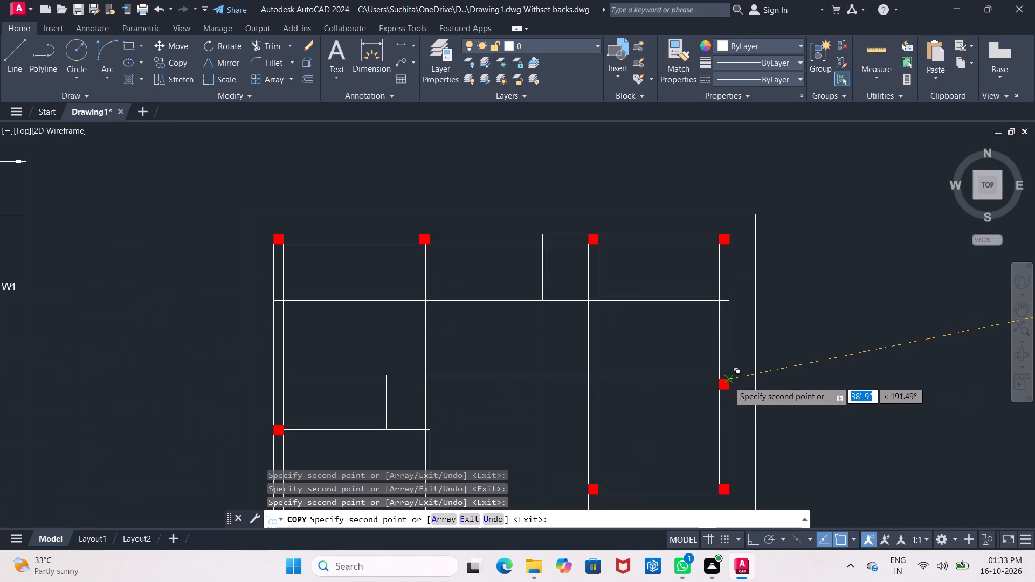
{"action": "scroll", "coordinate": [728, 381], "scroll_direction": "up", "scroll_amount": 6}
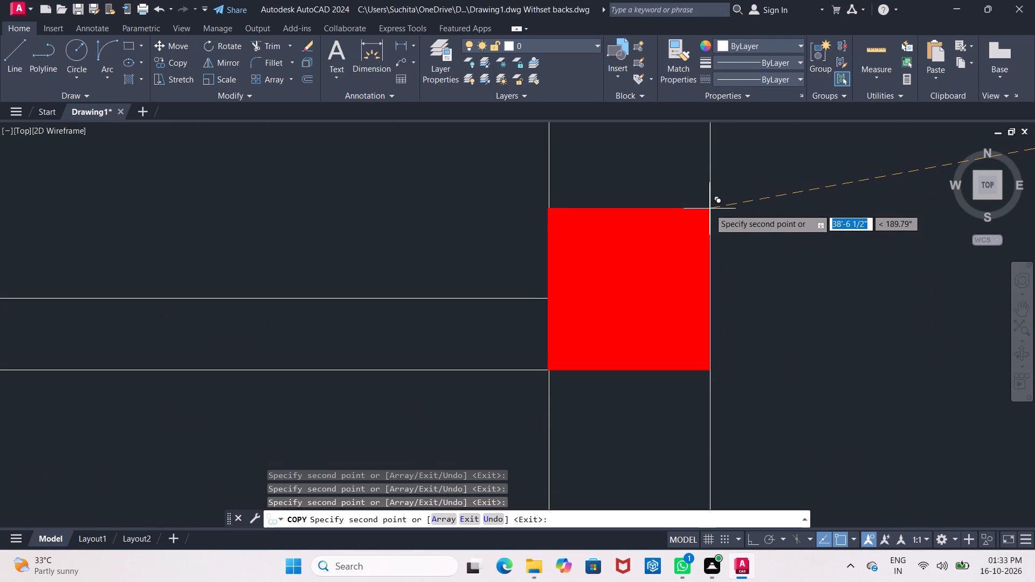
{"action": "left_click", "coordinate": [709, 209]}
{"action": "key", "text": "Escape"}
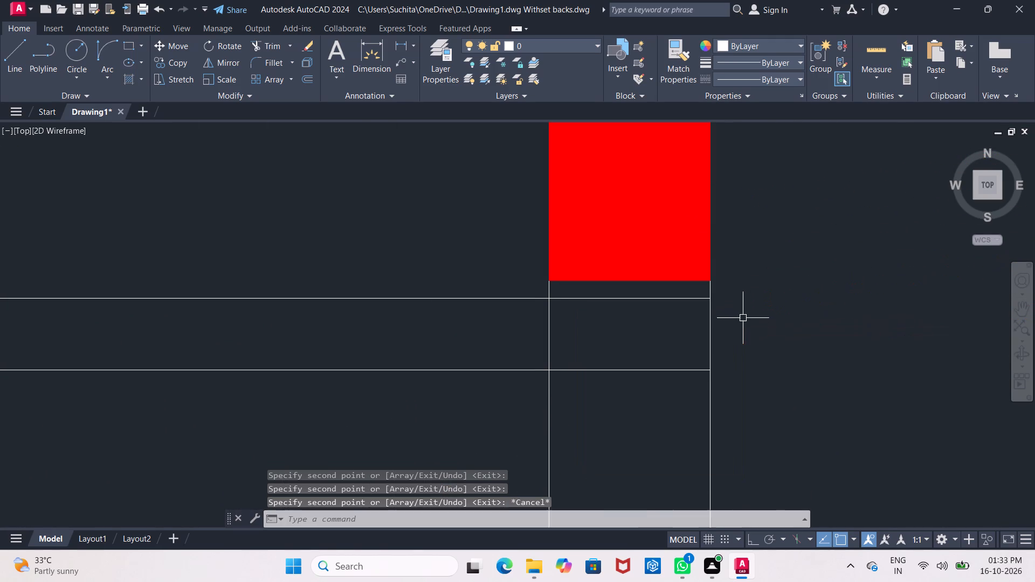
Move that column down the right exterior wall so its top edge aligns with the bedroom-kitchen partition's upper face.
{"action": "scroll", "coordinate": [750, 331], "scroll_direction": "down", "scroll_amount": 4}
{"action": "left_click", "coordinate": [699, 283]}
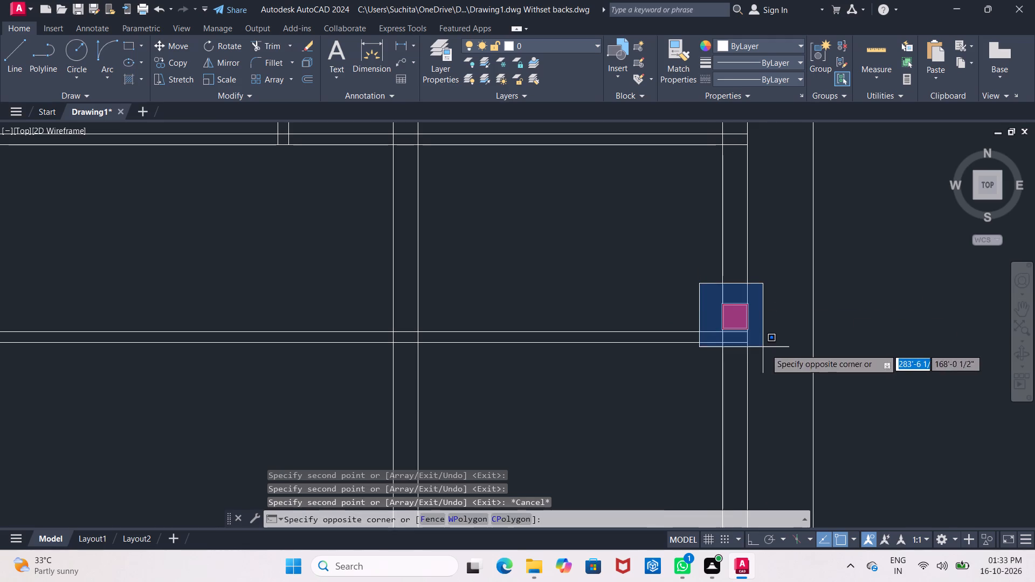
{"action": "left_click", "coordinate": [766, 349]}
{"action": "left_click", "coordinate": [172, 44]}
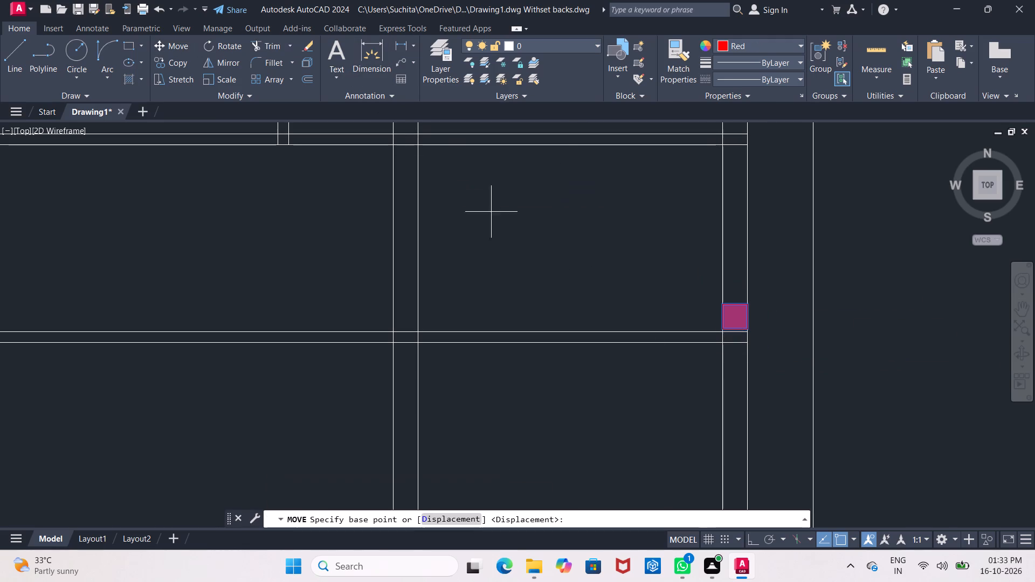
{"action": "left_click", "coordinate": [743, 303]}
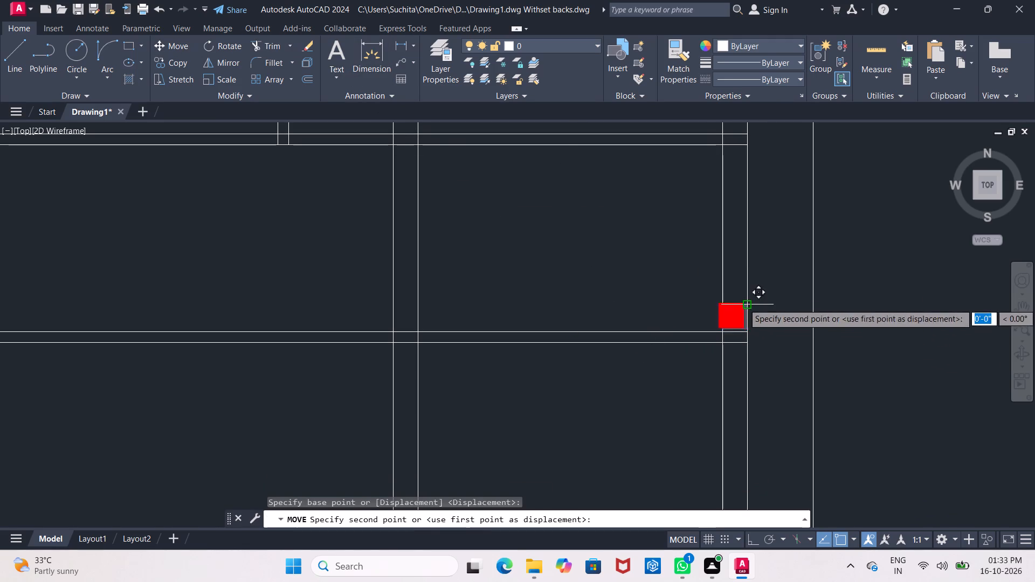
{"action": "scroll", "coordinate": [741, 342], "scroll_direction": "up", "scroll_amount": 3}
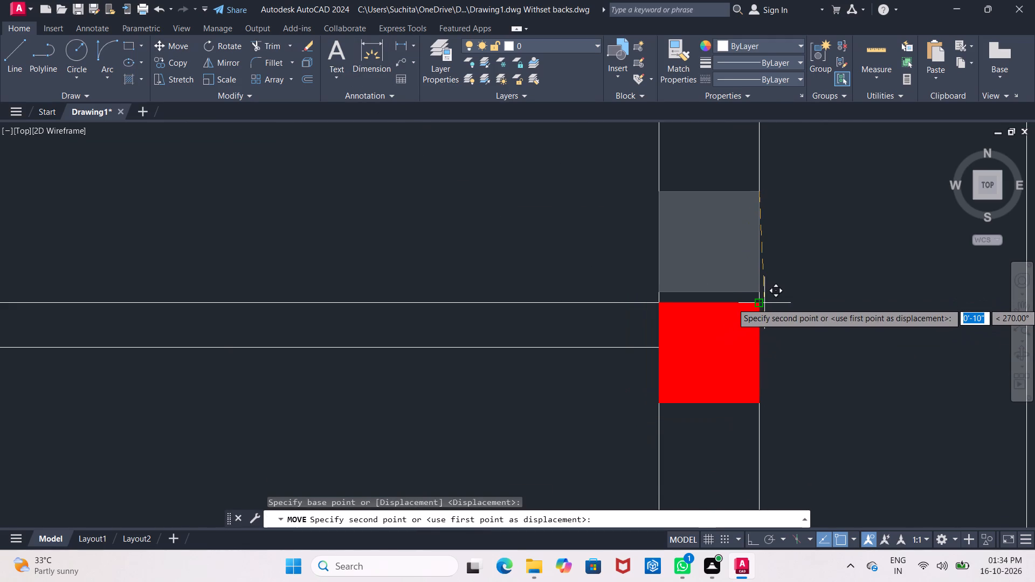
{"action": "left_click", "coordinate": [762, 303]}
{"action": "scroll", "coordinate": [765, 318], "scroll_direction": "down", "scroll_amount": 1}
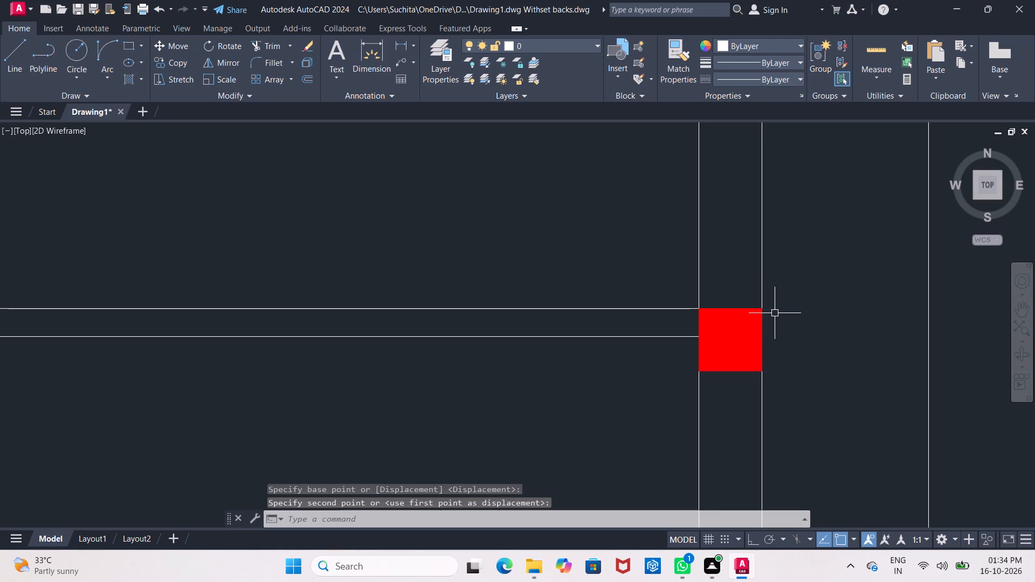
{"action": "middle_click_drag", "start_coordinate": [819, 321], "coordinate": [749, 360]}
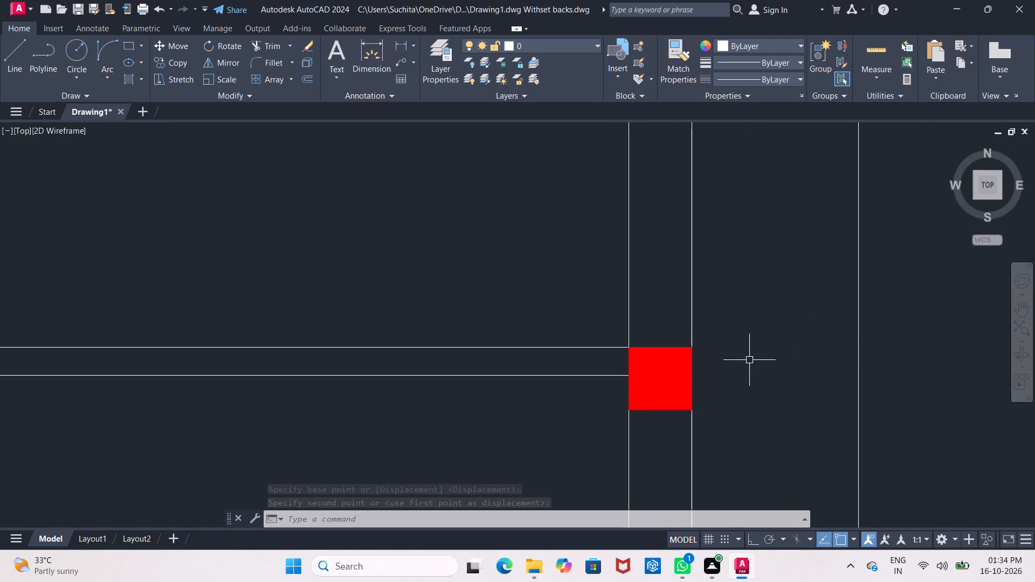
Move the same column up along the exterior wall by about half its height, so its bottom sits near the partition's lower face.
{"action": "left_click", "coordinate": [612, 333]}
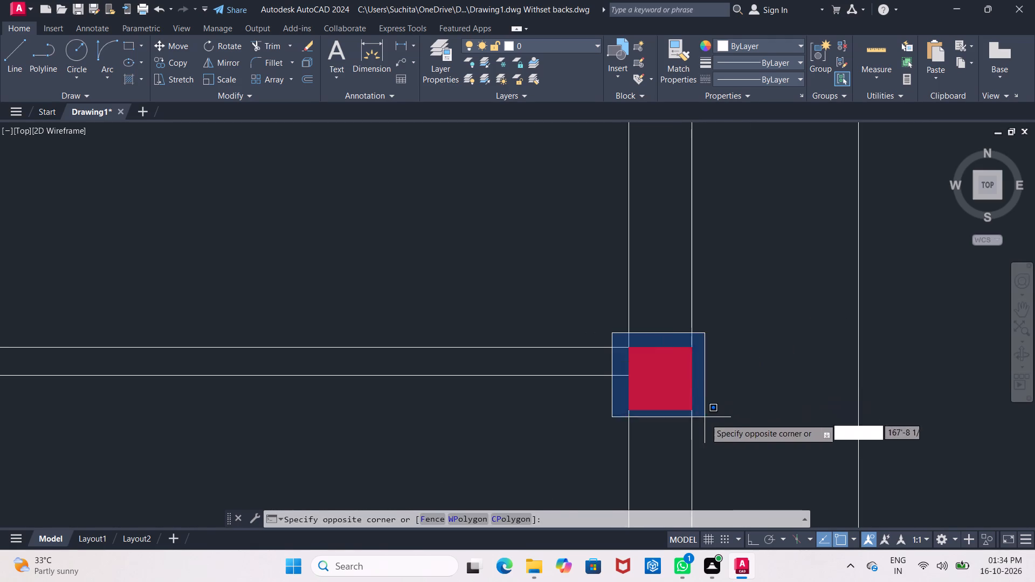
{"action": "left_click", "coordinate": [709, 425]}
{"action": "left_click", "coordinate": [178, 41]}
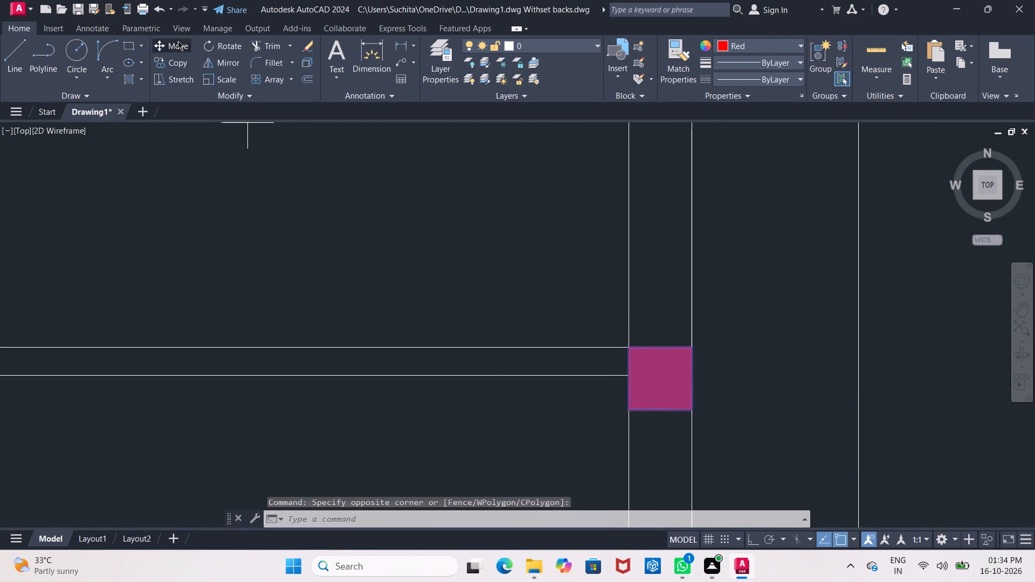
{"action": "left_click", "coordinate": [691, 410]}
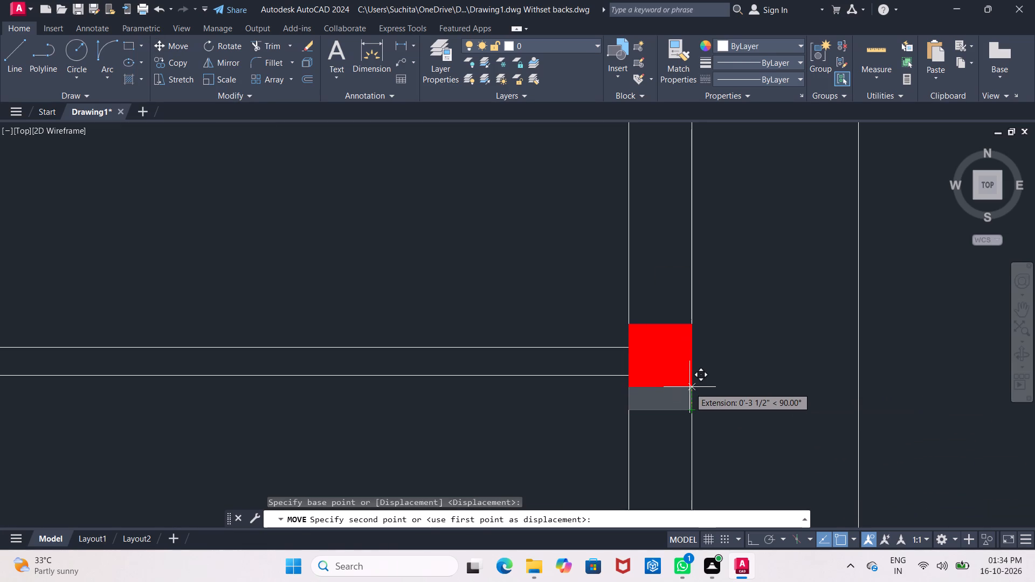
{"action": "left_click", "coordinate": [690, 379]}
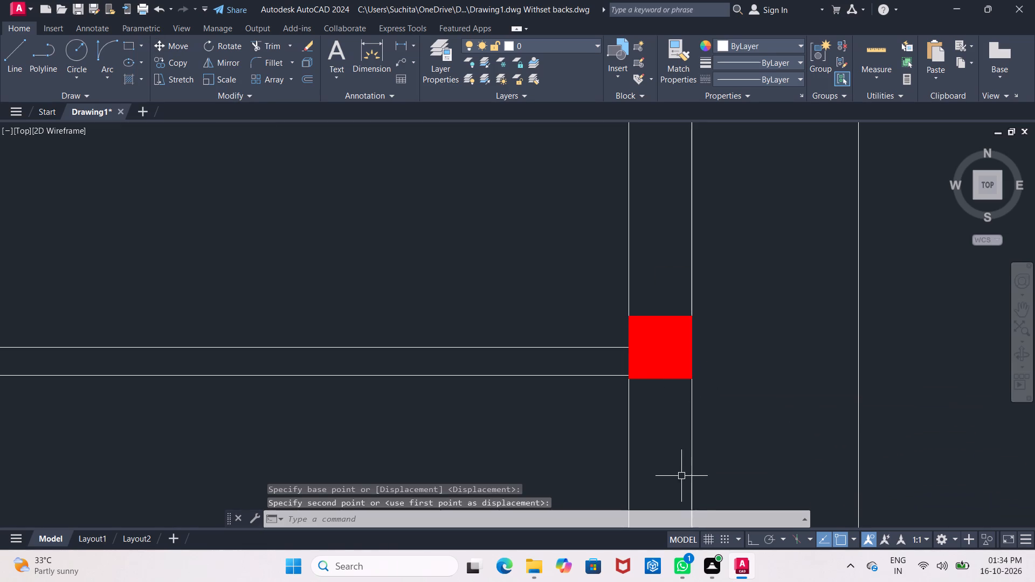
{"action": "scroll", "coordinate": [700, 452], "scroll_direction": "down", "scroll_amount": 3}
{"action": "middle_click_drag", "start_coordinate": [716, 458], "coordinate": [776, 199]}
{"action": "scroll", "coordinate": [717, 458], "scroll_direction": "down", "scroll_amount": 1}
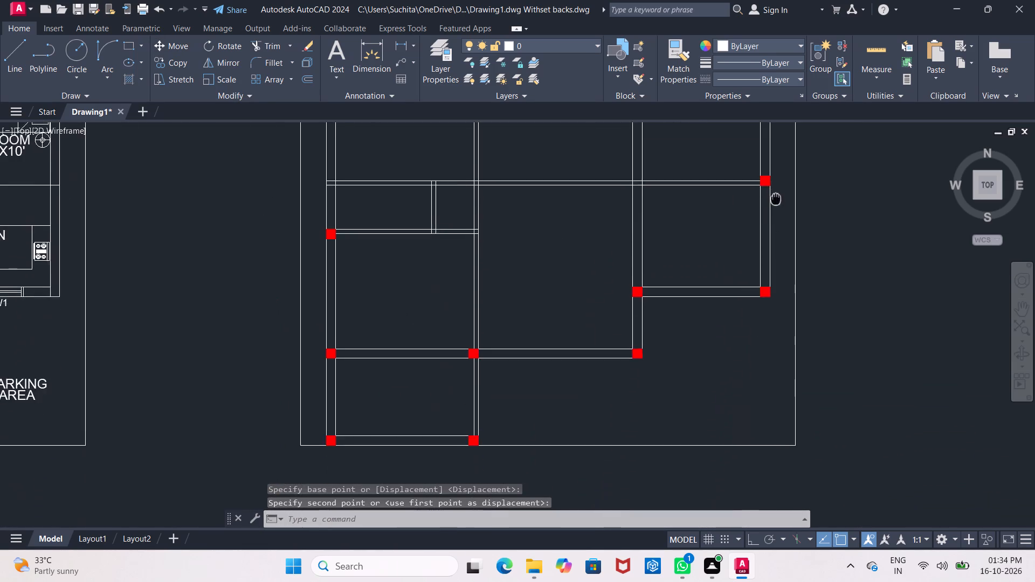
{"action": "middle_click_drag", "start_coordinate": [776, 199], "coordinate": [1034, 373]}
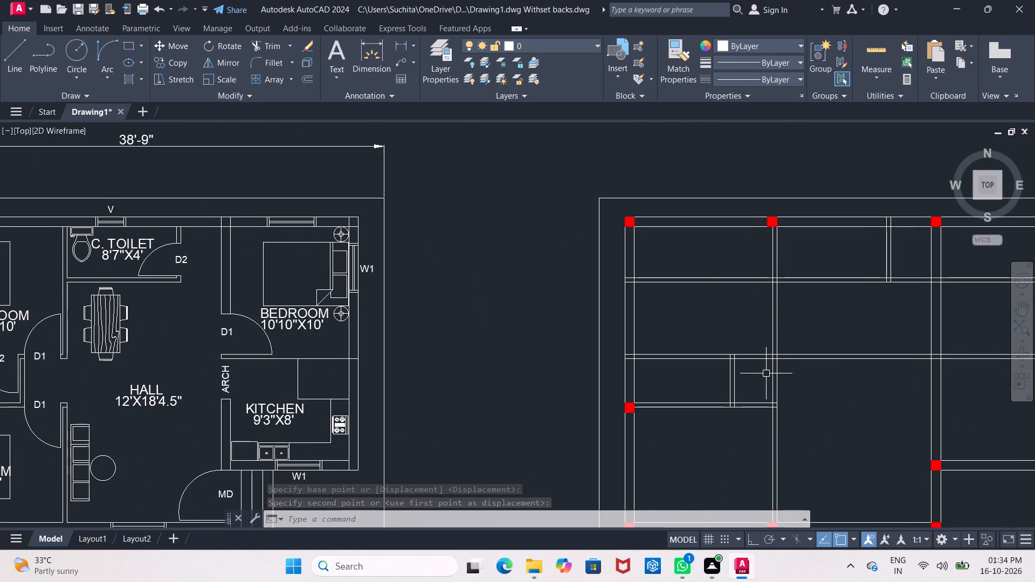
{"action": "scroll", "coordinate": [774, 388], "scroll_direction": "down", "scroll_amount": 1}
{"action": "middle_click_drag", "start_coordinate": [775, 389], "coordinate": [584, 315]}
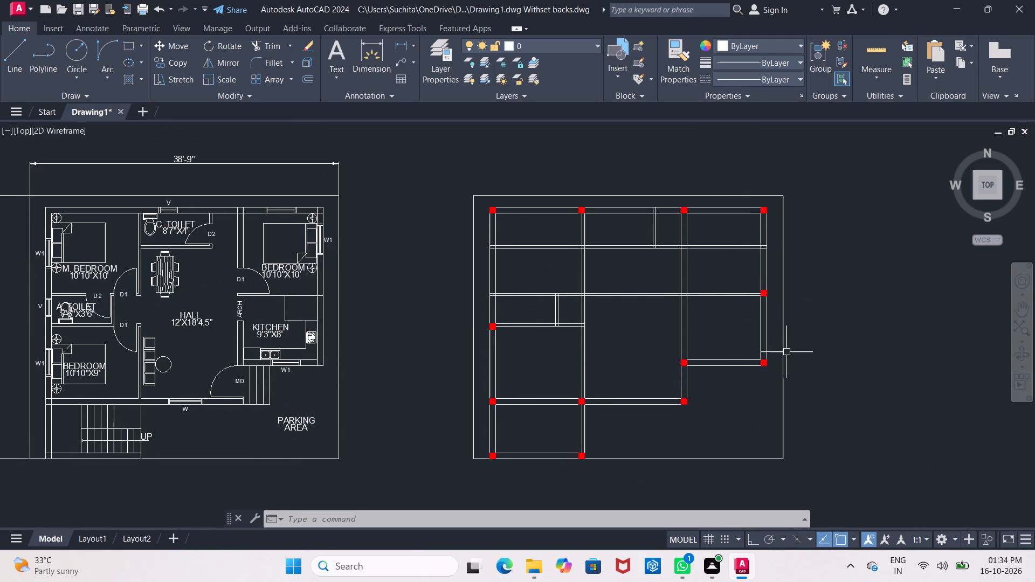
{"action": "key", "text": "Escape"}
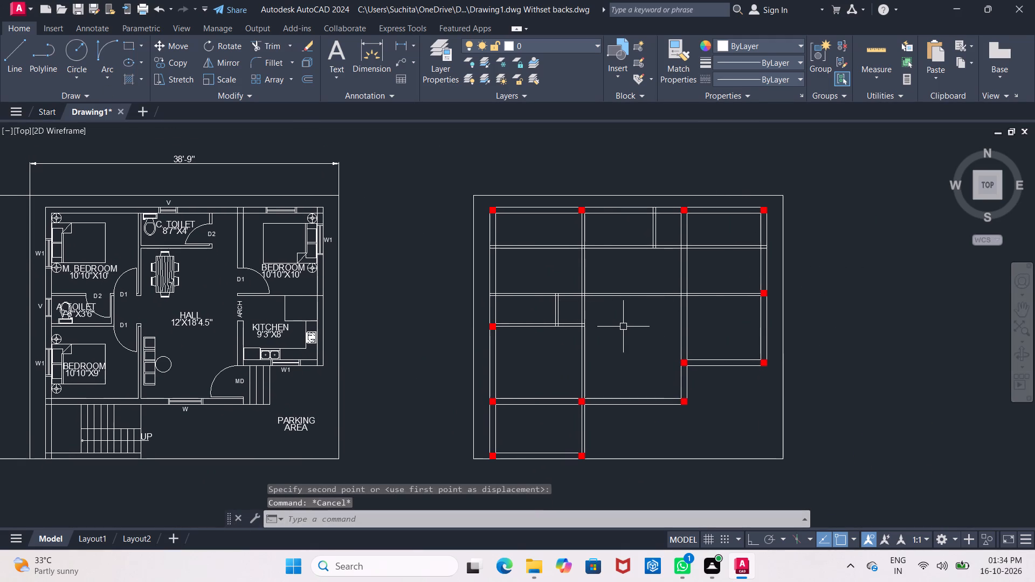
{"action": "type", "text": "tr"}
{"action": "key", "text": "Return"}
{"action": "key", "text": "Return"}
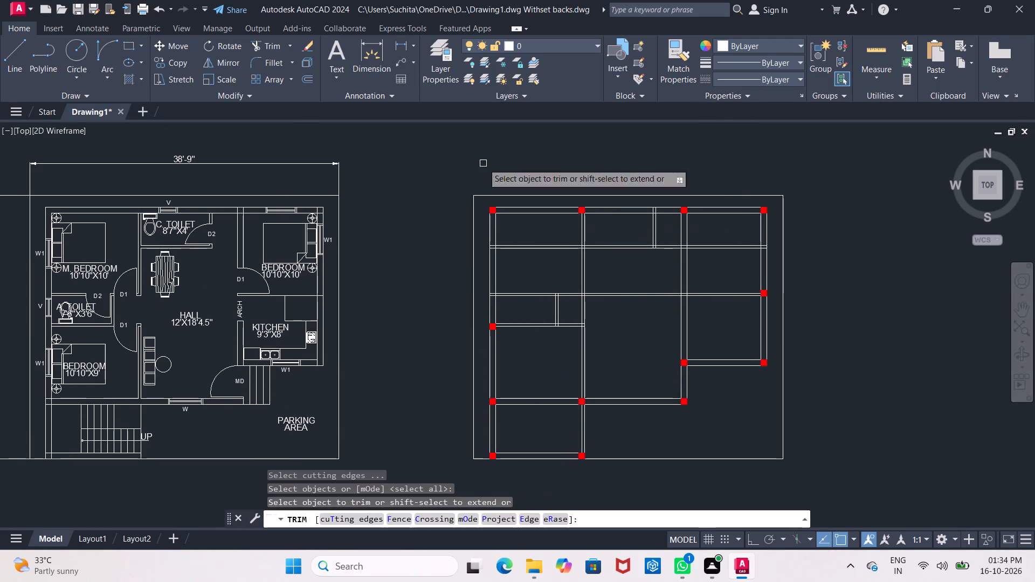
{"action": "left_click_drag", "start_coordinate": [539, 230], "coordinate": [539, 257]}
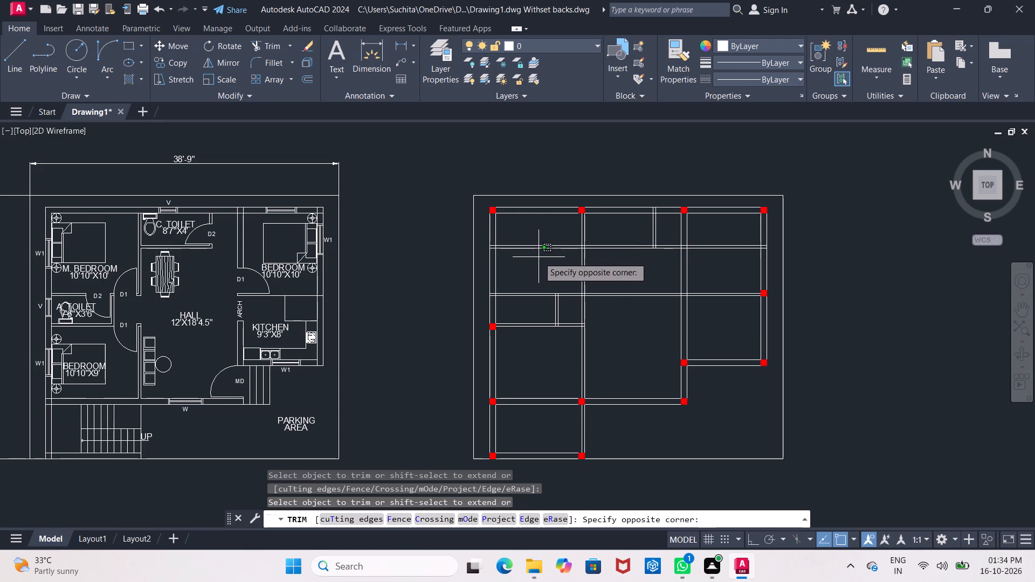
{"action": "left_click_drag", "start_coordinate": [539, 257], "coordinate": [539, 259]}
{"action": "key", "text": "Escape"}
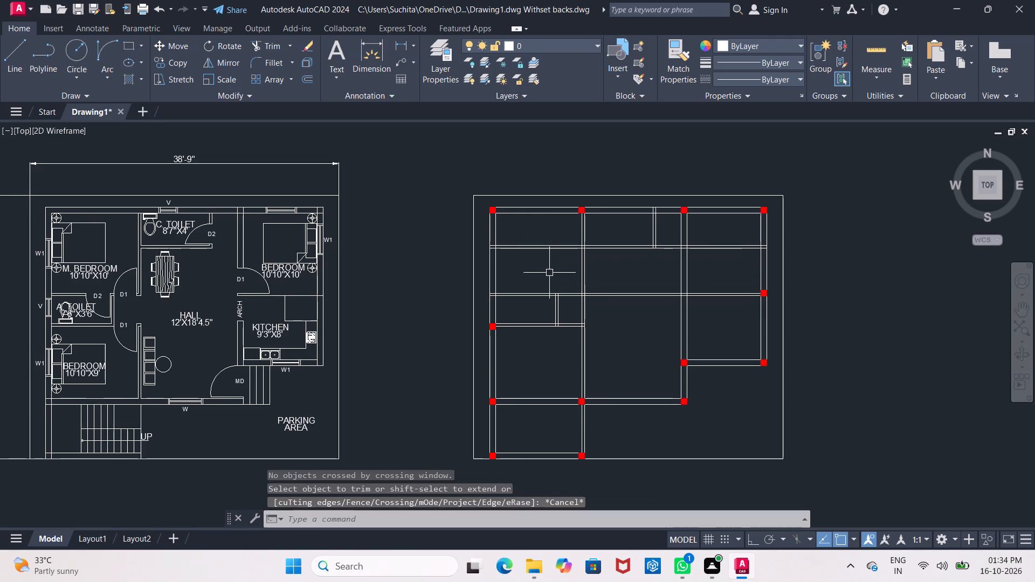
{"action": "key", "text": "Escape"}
Trim away the two horizontal partition lines crossing the master bedroom between the left exterior wall and the bedroom-hall wall.
{"action": "type", "text": "tr"}
{"action": "key", "text": "Return"}
{"action": "key", "text": "Return"}
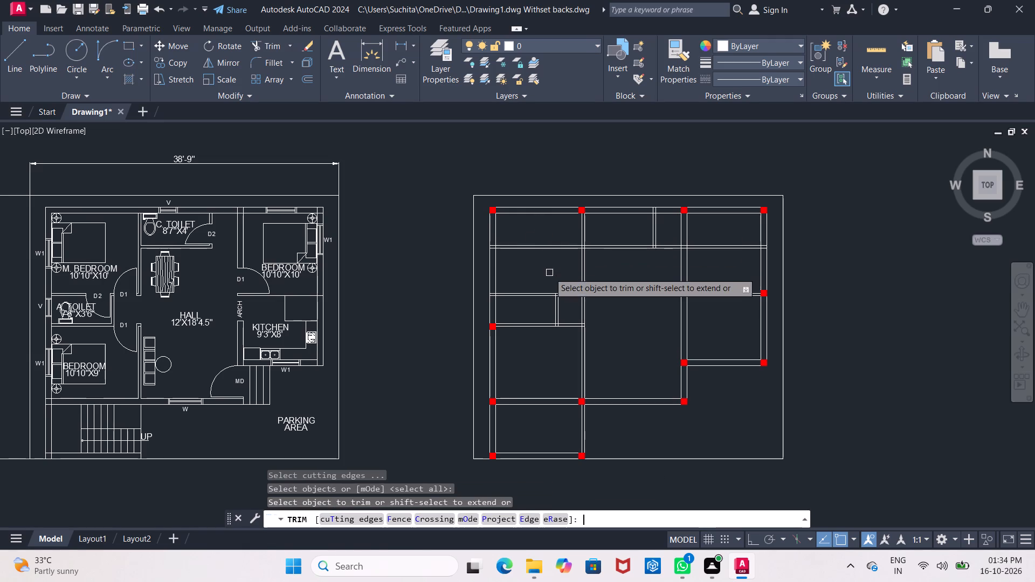
{"action": "left_click_drag", "start_coordinate": [542, 231], "coordinate": [540, 255]}
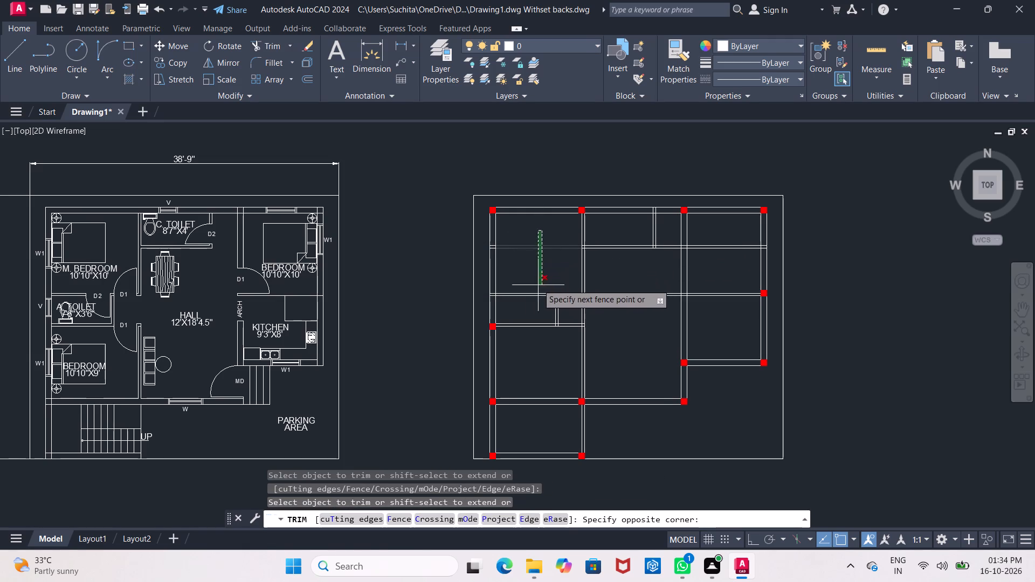
{"action": "left_click", "coordinate": [536, 273]}
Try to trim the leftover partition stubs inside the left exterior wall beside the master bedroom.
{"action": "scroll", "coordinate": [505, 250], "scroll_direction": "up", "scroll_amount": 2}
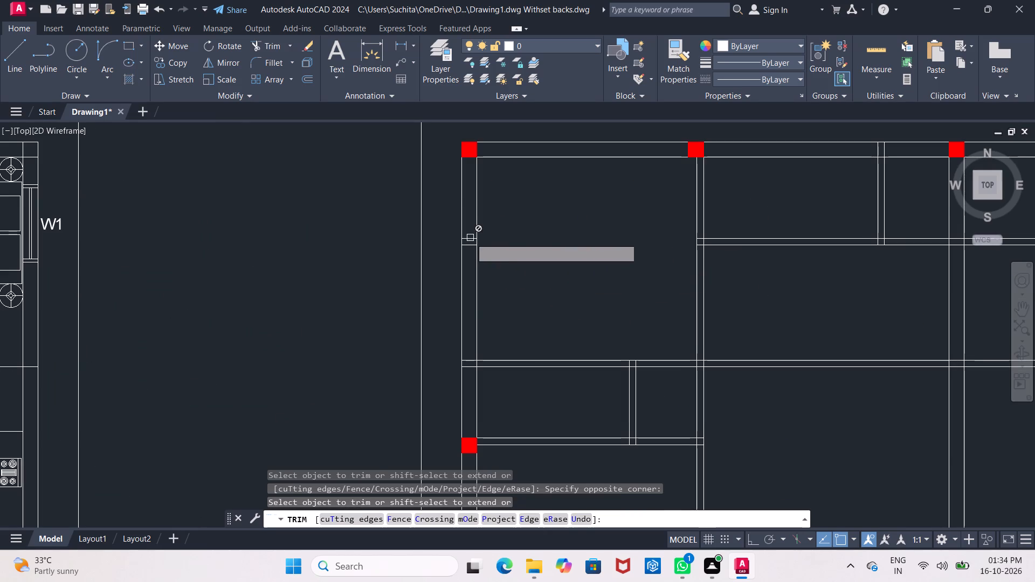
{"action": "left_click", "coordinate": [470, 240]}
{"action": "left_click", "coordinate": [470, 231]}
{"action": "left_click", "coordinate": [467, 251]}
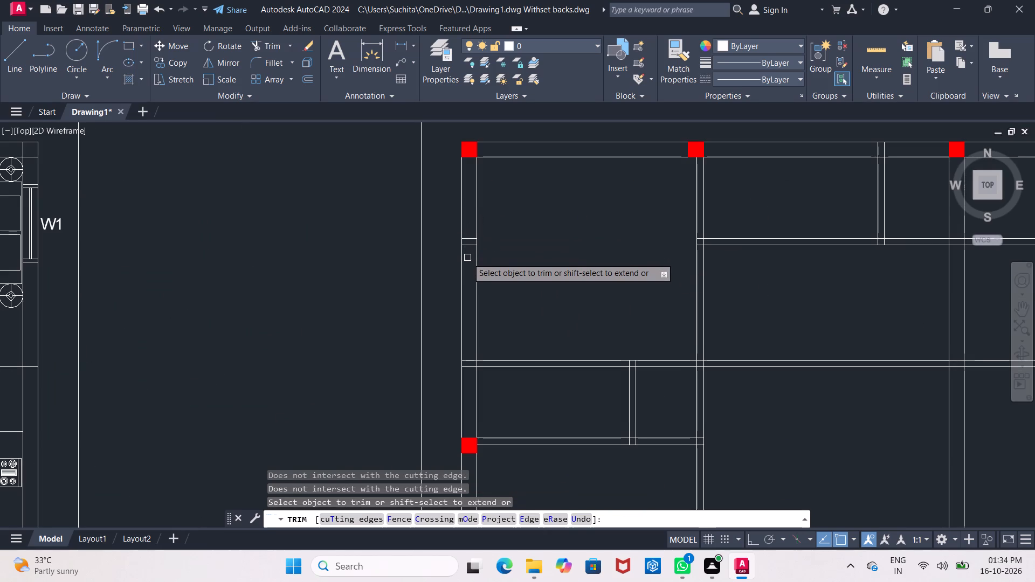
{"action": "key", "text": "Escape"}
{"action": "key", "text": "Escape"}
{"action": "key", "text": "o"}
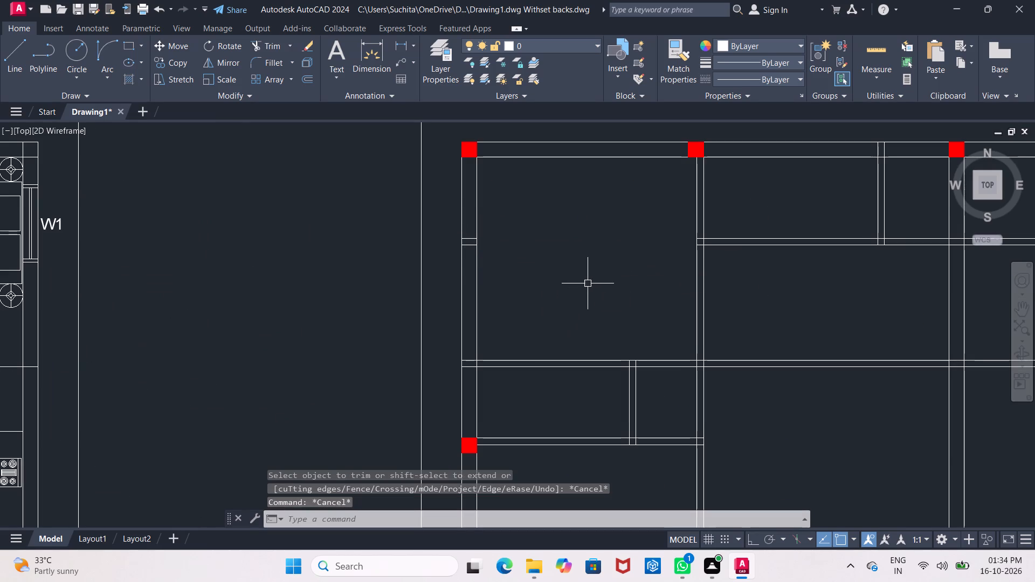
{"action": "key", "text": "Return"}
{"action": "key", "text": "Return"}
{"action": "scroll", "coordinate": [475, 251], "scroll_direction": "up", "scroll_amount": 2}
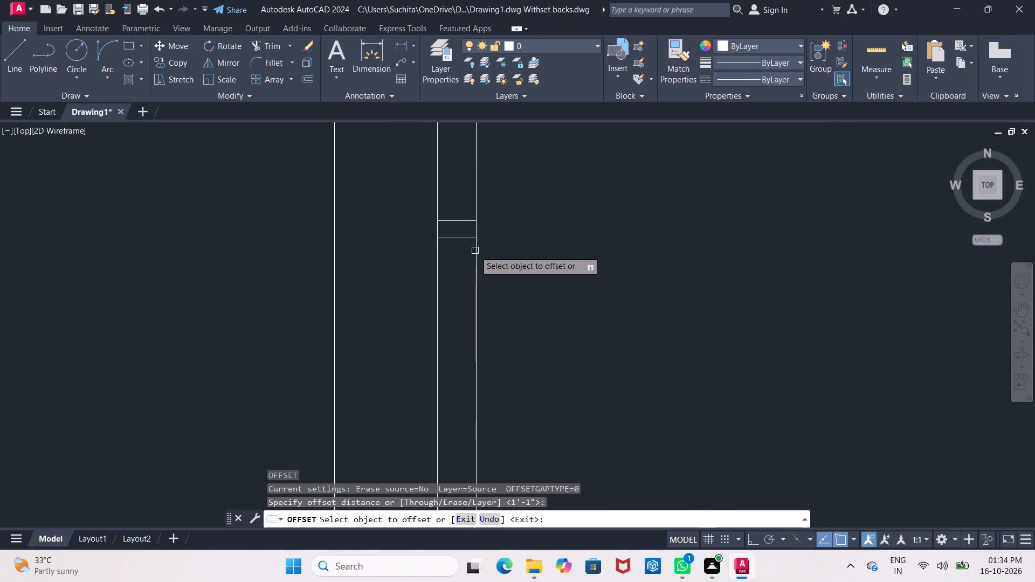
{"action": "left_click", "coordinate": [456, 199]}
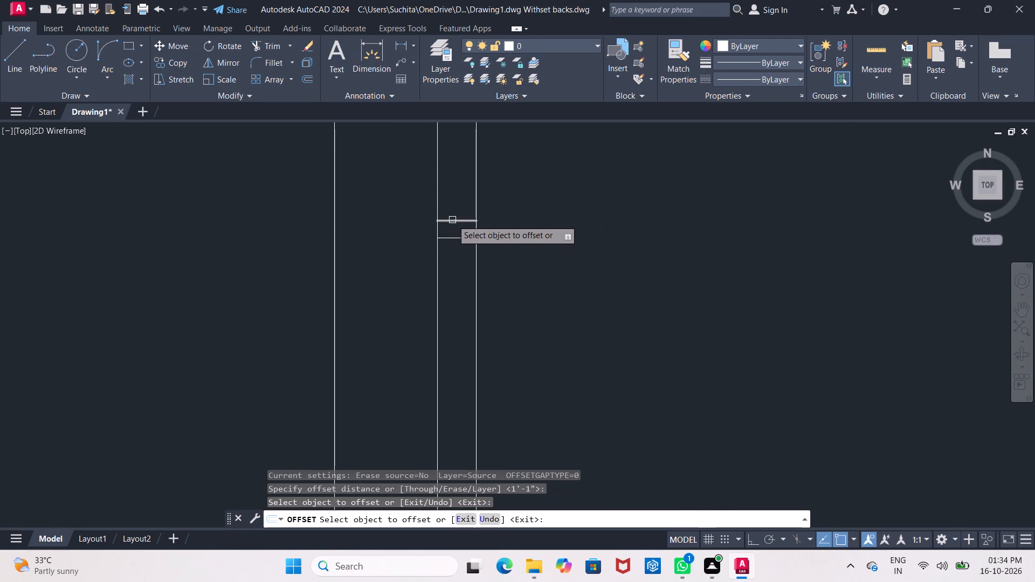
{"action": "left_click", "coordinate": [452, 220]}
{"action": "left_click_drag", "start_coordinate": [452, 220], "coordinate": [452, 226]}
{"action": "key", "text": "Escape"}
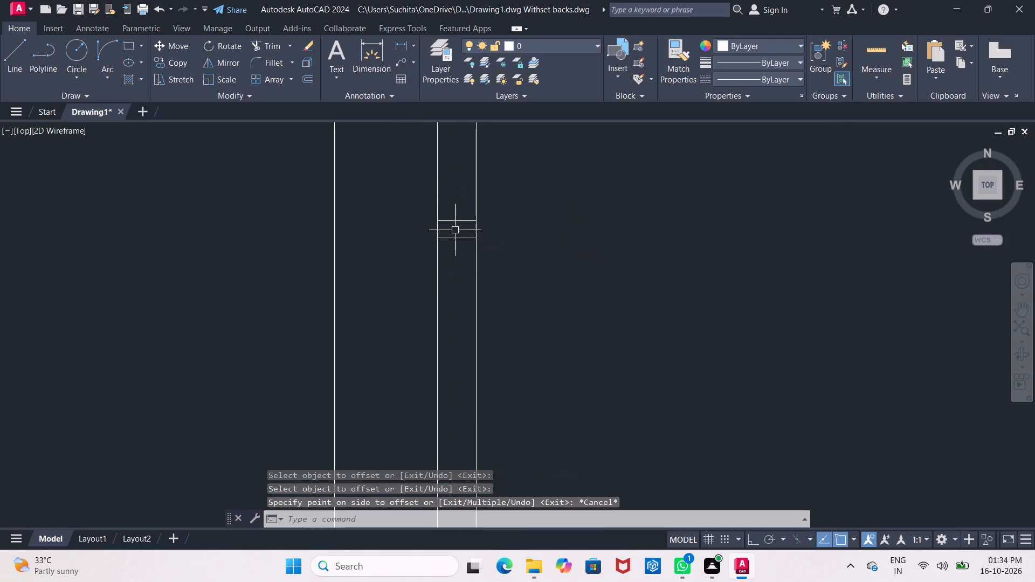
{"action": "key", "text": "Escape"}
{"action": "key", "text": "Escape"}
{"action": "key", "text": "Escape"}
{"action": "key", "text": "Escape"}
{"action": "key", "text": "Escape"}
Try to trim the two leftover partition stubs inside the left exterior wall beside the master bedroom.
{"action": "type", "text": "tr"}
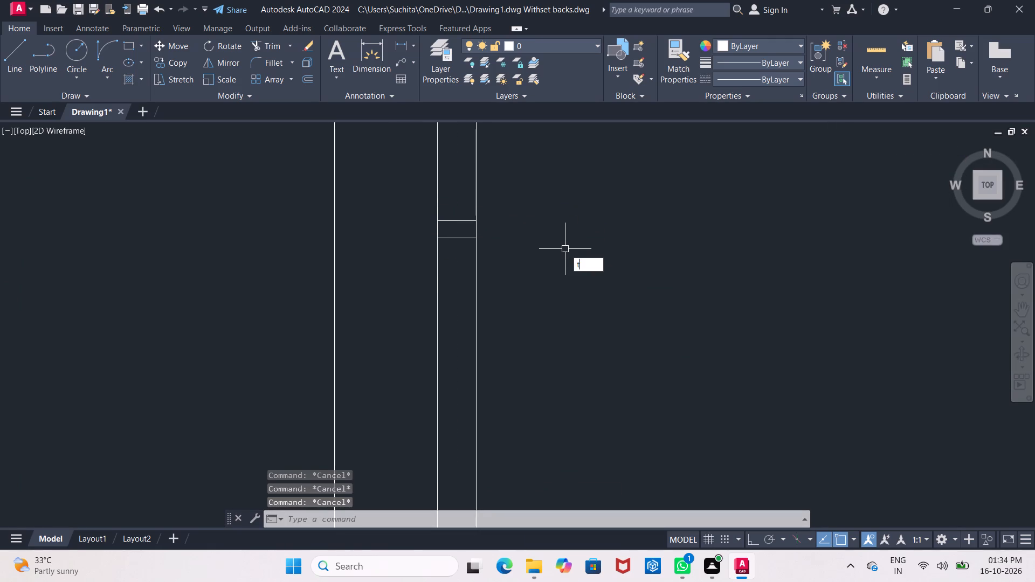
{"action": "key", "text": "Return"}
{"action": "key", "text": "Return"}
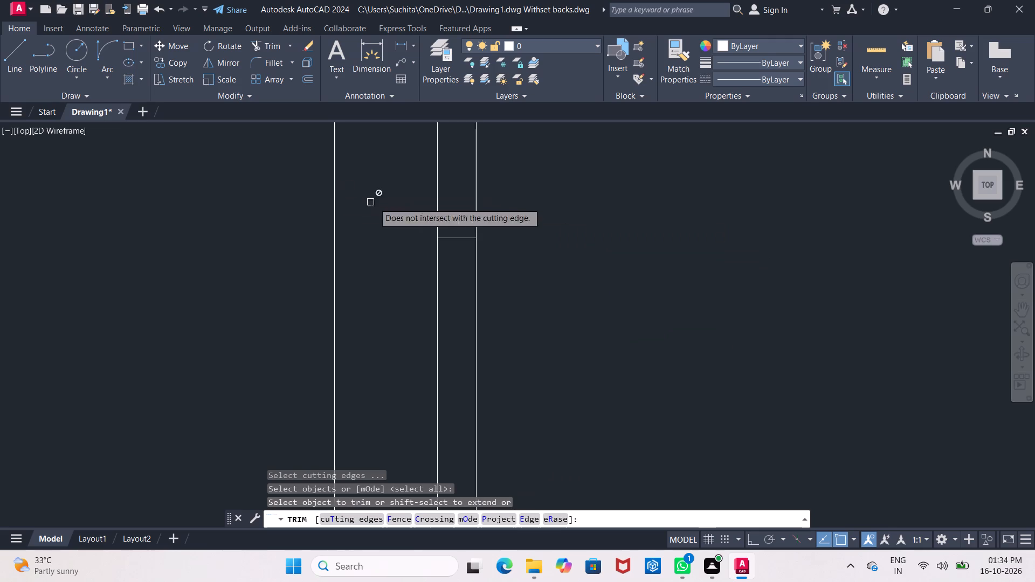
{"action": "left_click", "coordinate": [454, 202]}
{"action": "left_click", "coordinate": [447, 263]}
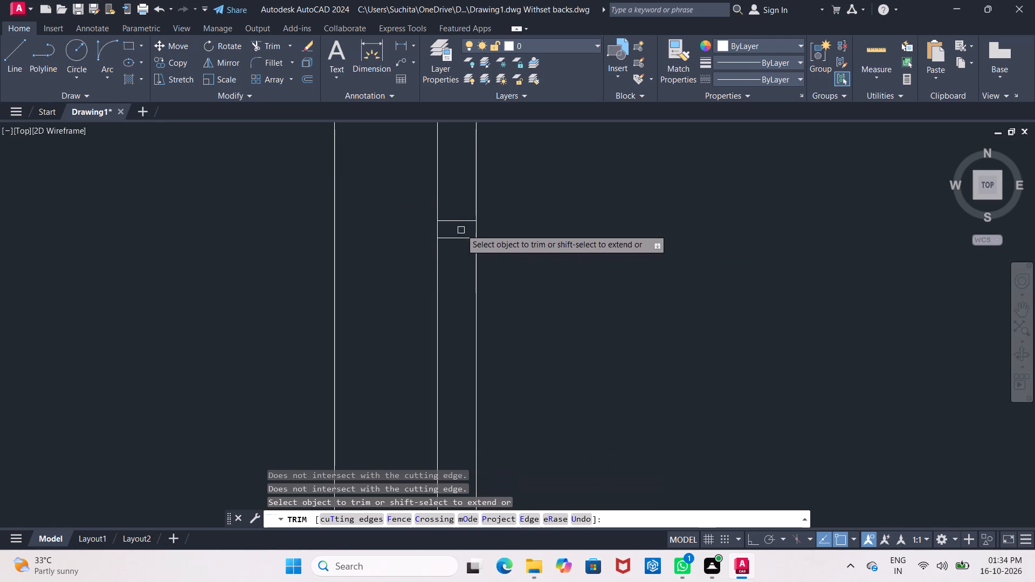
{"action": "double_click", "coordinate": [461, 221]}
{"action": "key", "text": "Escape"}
Erase the two short partition stubs left inside the left exterior wall beside the master bedroom.
{"action": "left_click", "coordinate": [461, 221]}
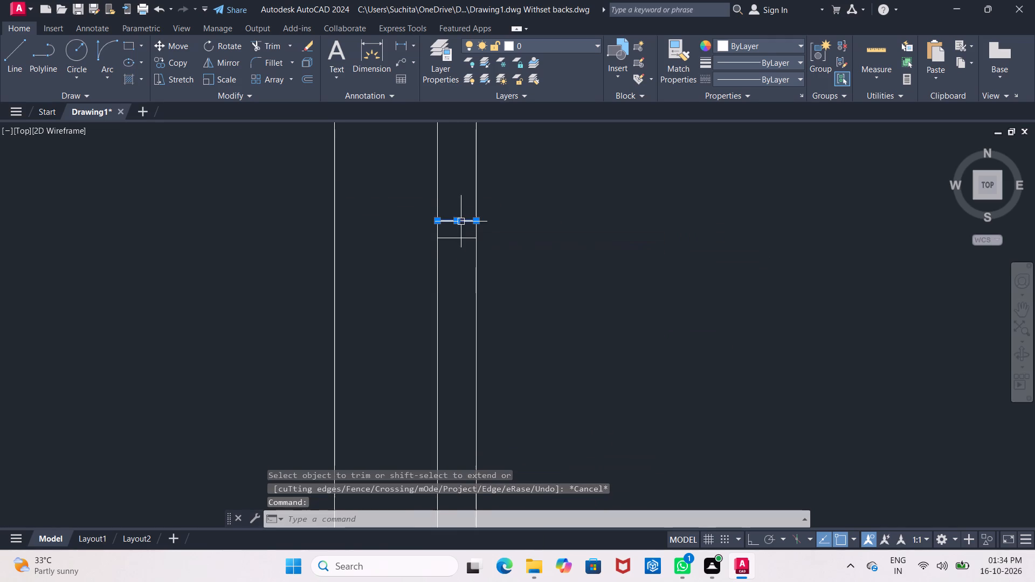
{"action": "left_click", "coordinate": [460, 237]}
{"action": "key", "text": "Delete"}
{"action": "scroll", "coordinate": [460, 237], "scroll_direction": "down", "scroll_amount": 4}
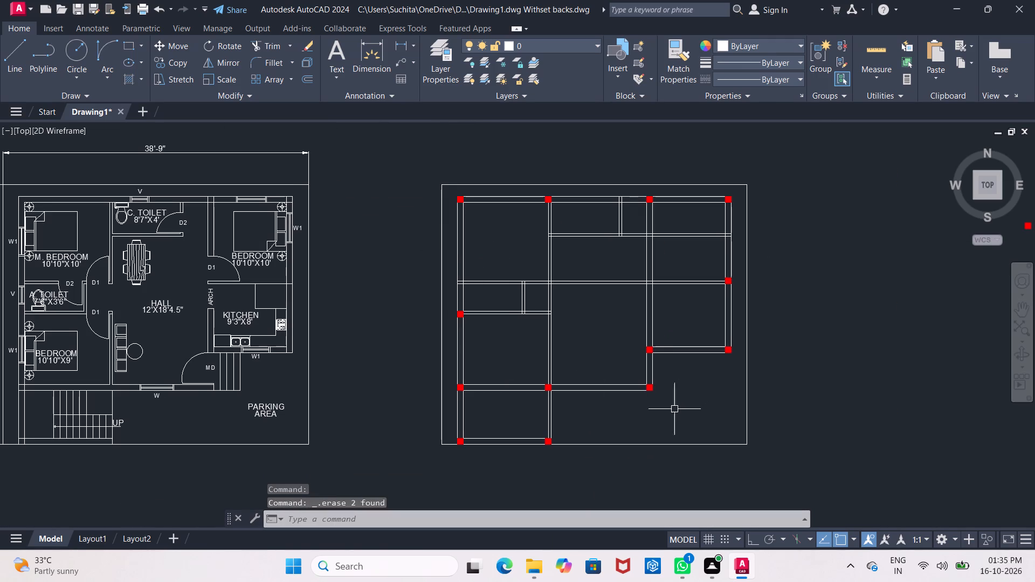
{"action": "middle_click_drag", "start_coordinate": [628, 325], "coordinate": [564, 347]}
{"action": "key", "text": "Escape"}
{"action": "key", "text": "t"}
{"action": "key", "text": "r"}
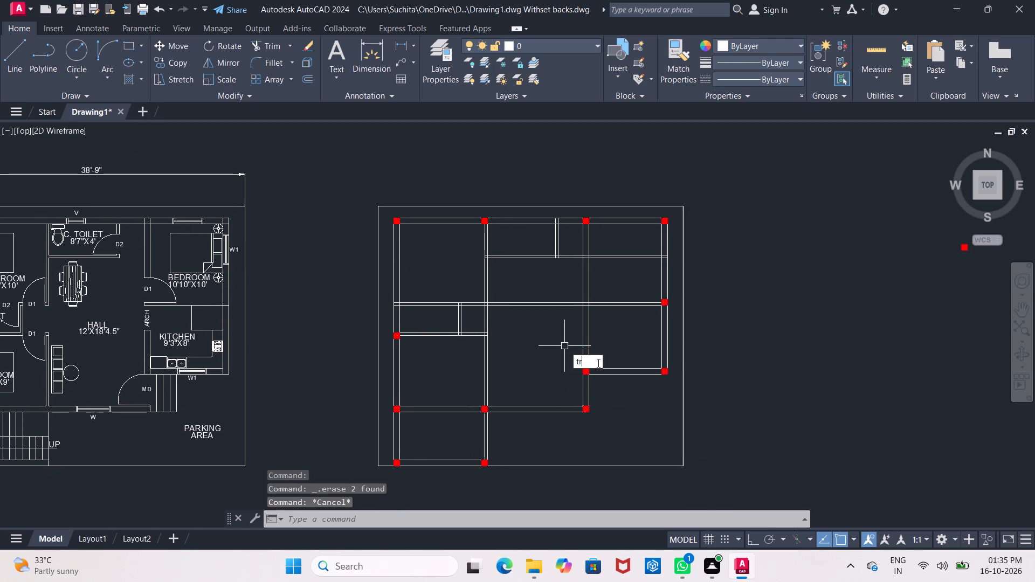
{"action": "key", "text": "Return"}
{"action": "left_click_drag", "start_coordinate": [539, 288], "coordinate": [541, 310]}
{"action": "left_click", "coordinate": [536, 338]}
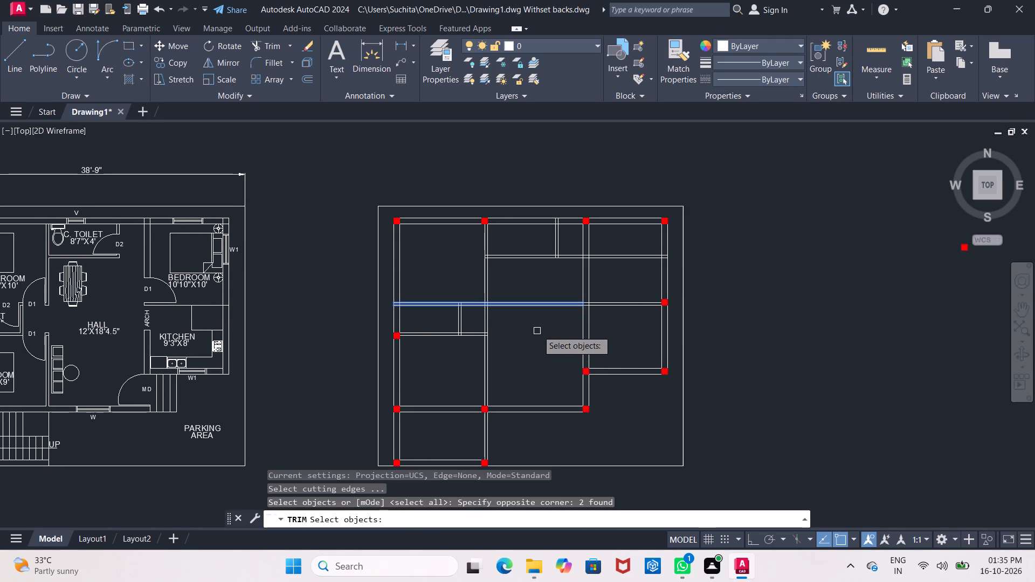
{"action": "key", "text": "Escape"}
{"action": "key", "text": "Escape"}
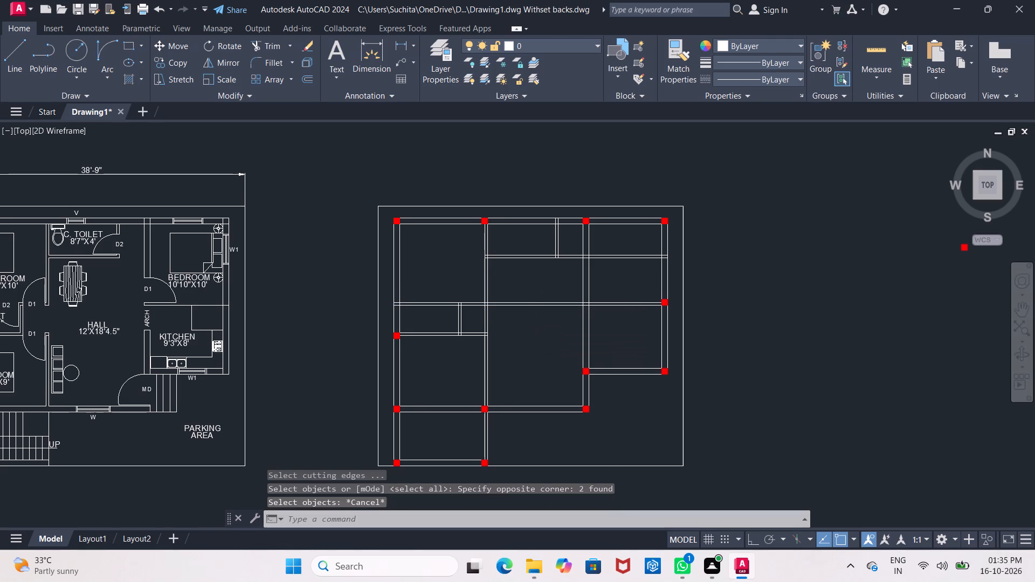
Trim away the two horizontal partition lines crossing the hall between the master bedroom wall and the bedroom-kitchen wall.
{"action": "type", "text": "tr"}
{"action": "key", "text": "Return"}
{"action": "key", "text": "Return"}
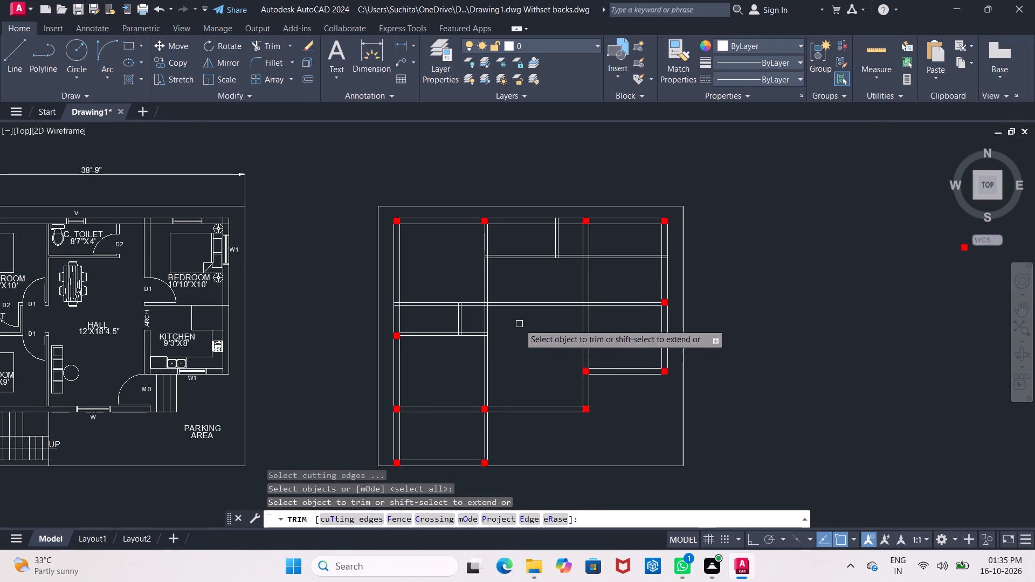
{"action": "scroll", "coordinate": [519, 323], "scroll_direction": "up", "scroll_amount": 3}
{"action": "left_click", "coordinate": [540, 238]}
{"action": "left_click", "coordinate": [536, 251]}
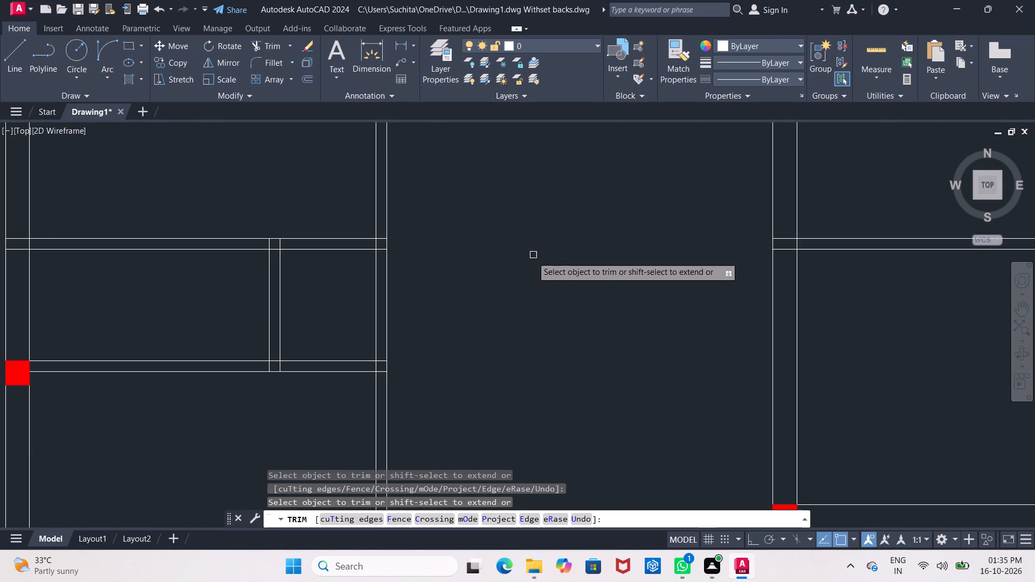
{"action": "scroll", "coordinate": [509, 277], "scroll_direction": "down", "scroll_amount": 3}
{"action": "middle_click_drag", "start_coordinate": [510, 280], "coordinate": [538, 285]}
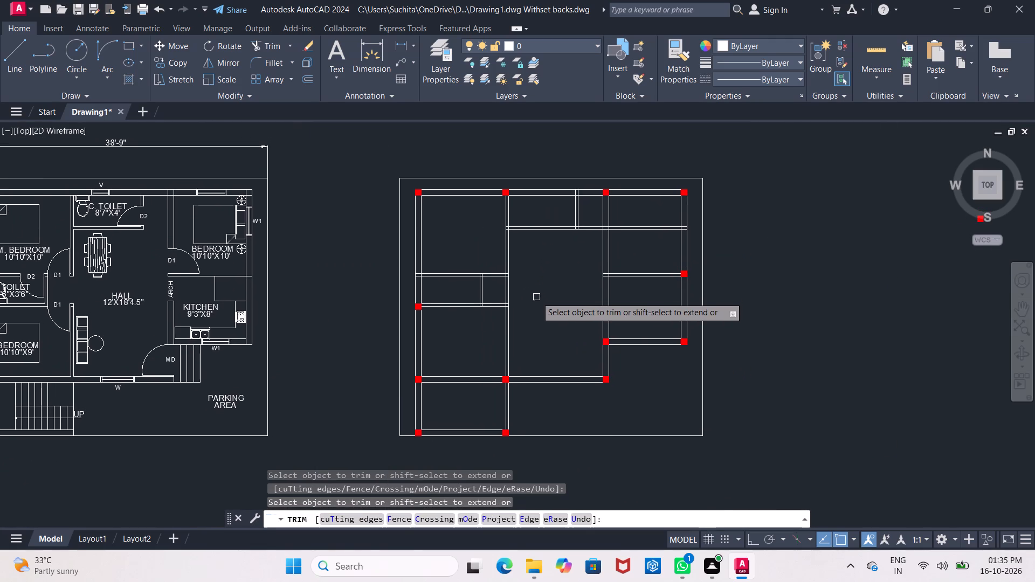
{"action": "middle_click_drag", "start_coordinate": [536, 301], "coordinate": [408, 302]}
{"action": "middle_click_drag", "start_coordinate": [447, 302], "coordinate": [484, 302]}
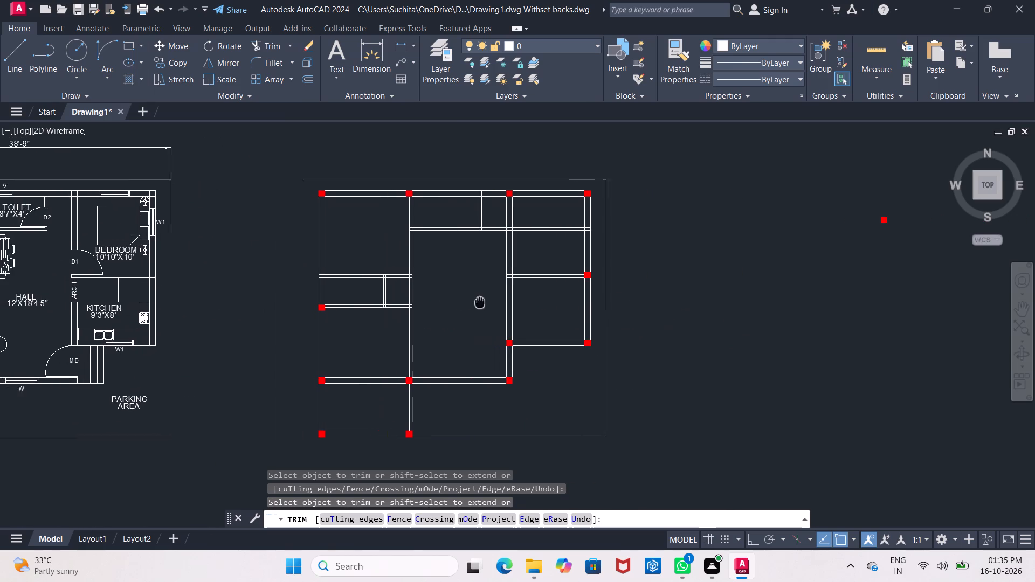
{"action": "middle_click_drag", "start_coordinate": [484, 302], "coordinate": [497, 286]}
{"action": "scroll", "coordinate": [491, 293], "scroll_direction": "down", "scroll_amount": 1}
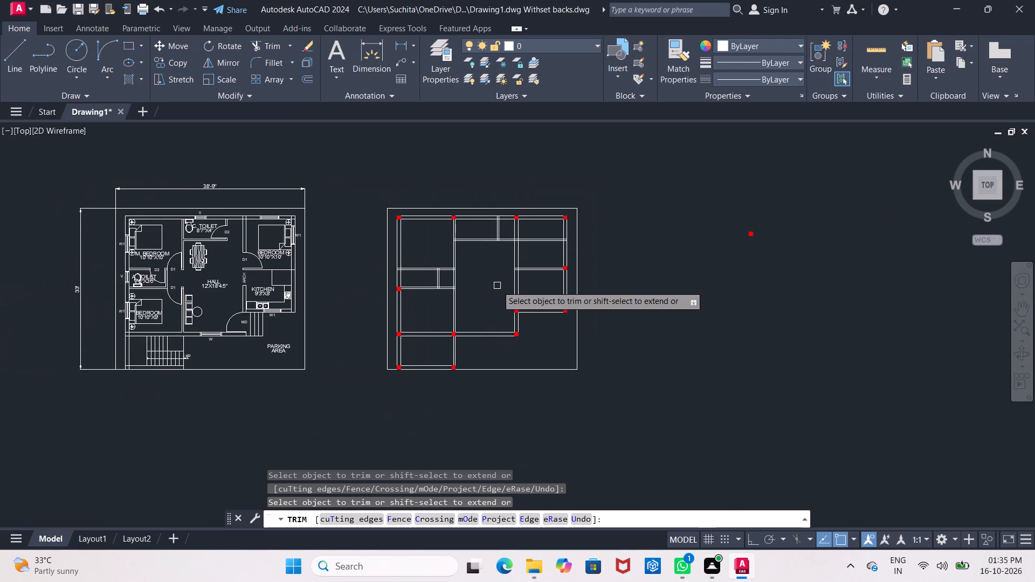
{"action": "scroll", "coordinate": [497, 286], "scroll_direction": "up", "scroll_amount": 1}
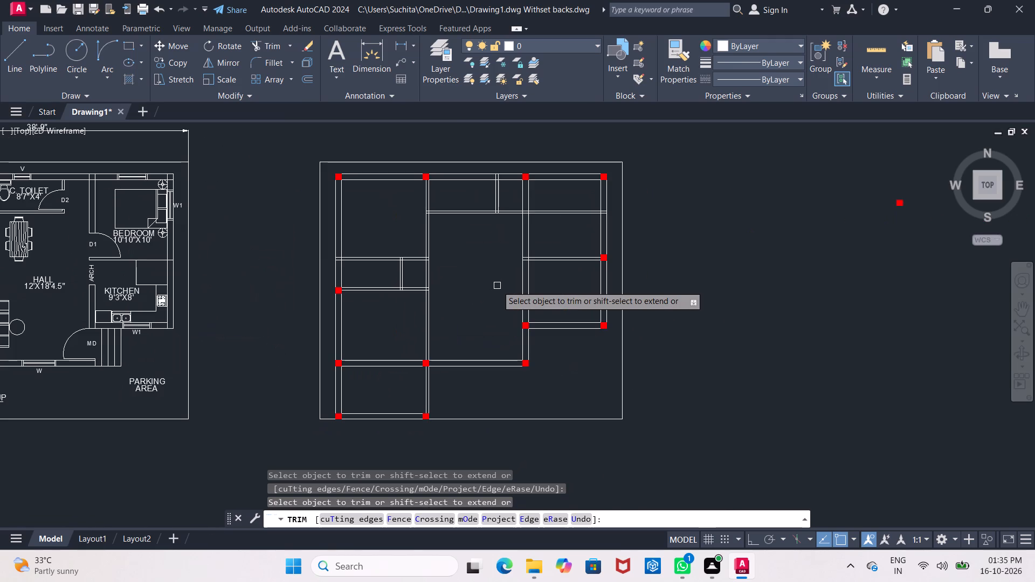
{"action": "scroll", "coordinate": [497, 286], "scroll_direction": "up", "scroll_amount": 1}
{"action": "middle_click_drag", "start_coordinate": [497, 286], "coordinate": [407, 334]}
{"action": "key", "text": "Escape"}
{"action": "key", "text": "Escape"}
{"action": "key", "text": "Escape"}
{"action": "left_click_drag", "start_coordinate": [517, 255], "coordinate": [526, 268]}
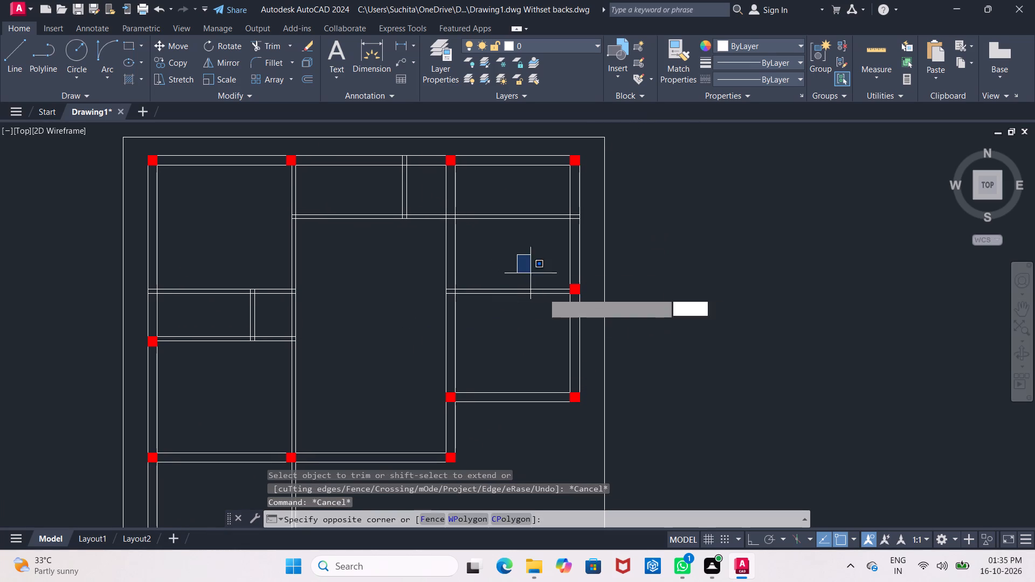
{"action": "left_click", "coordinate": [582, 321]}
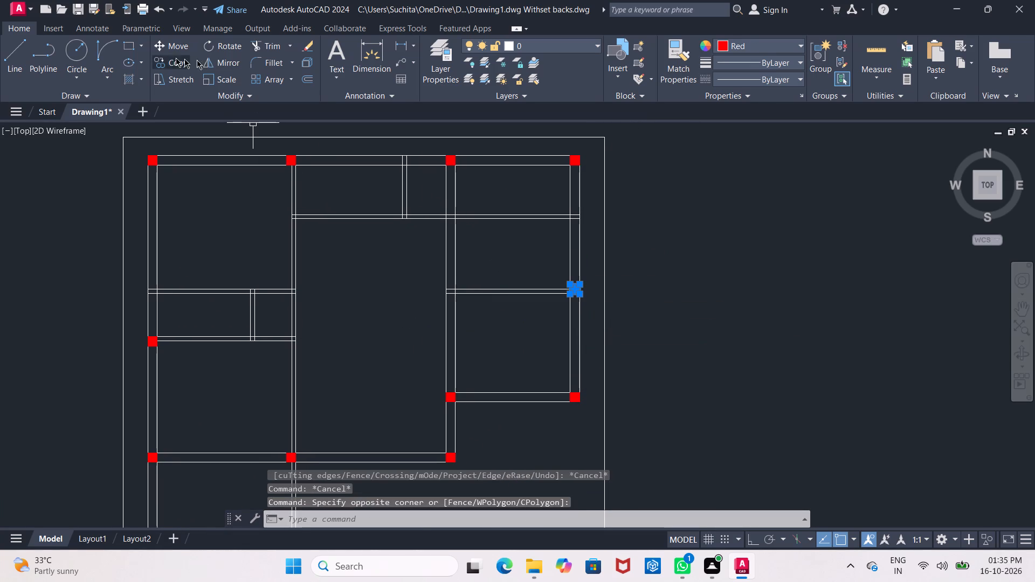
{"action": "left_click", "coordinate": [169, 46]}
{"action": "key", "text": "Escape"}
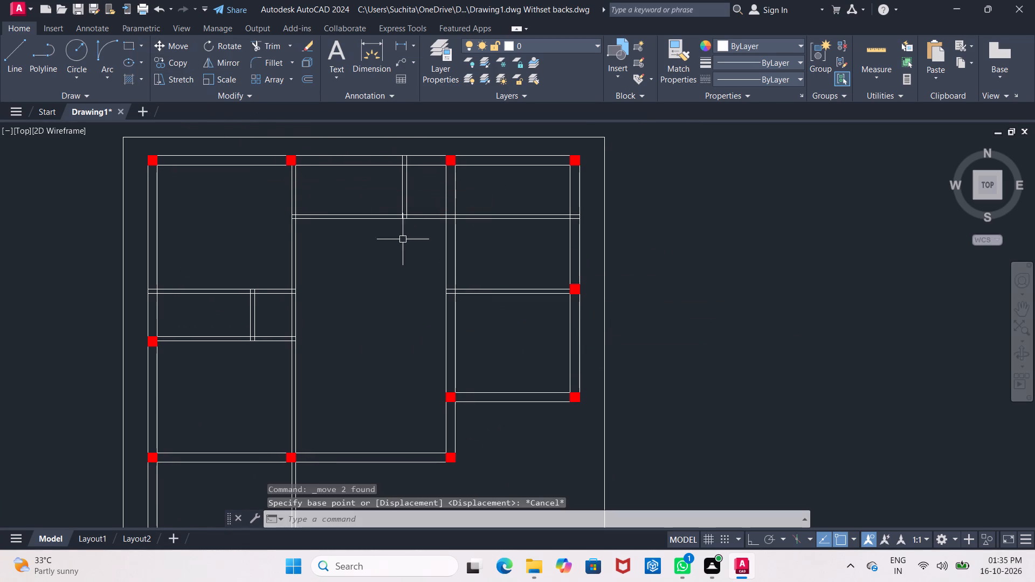
Copy the exterior-wall column at the bedroom-kitchen partition to the partition's other end, on the hall-side wall.
{"action": "left_click", "coordinate": [540, 261]}
{"action": "left_click", "coordinate": [596, 310]}
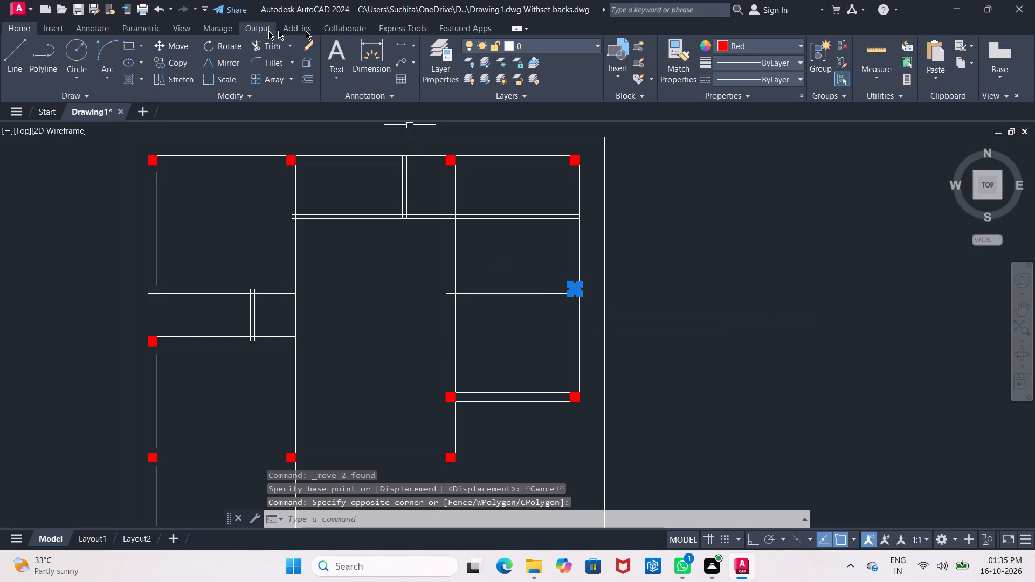
{"action": "left_click", "coordinate": [174, 65]}
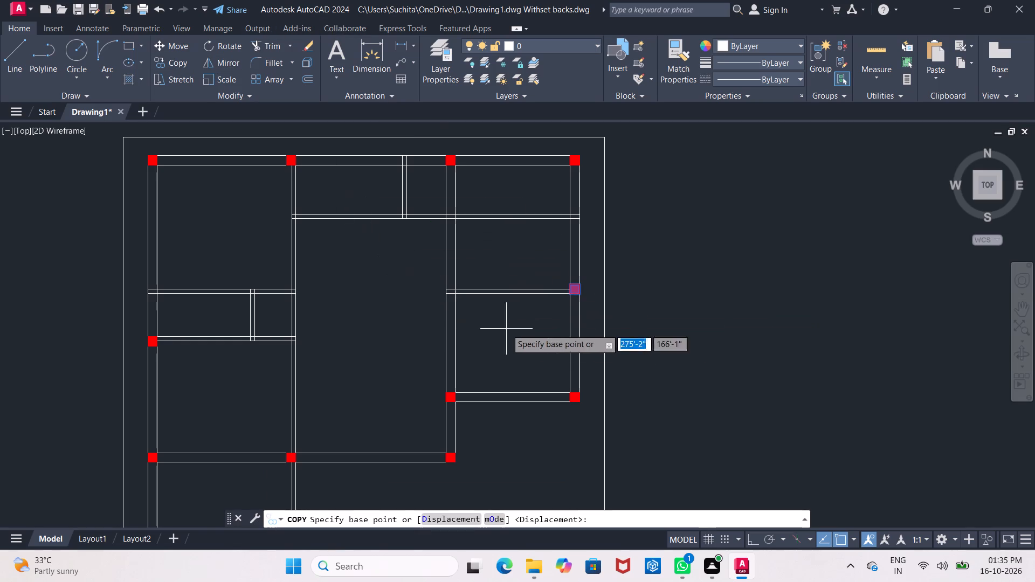
{"action": "scroll", "coordinate": [547, 332], "scroll_direction": "up", "scroll_amount": 2}
{"action": "left_click", "coordinate": [599, 245]}
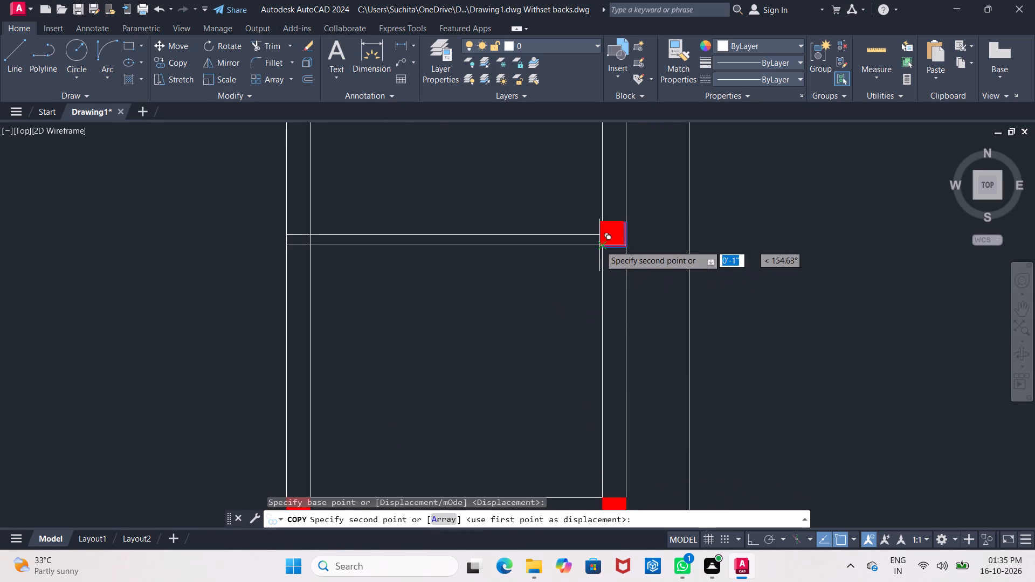
{"action": "scroll", "coordinate": [288, 244], "scroll_direction": "up", "scroll_amount": 3}
{"action": "left_click", "coordinate": [271, 247]}
{"action": "scroll", "coordinate": [271, 250], "scroll_direction": "down", "scroll_amount": 3}
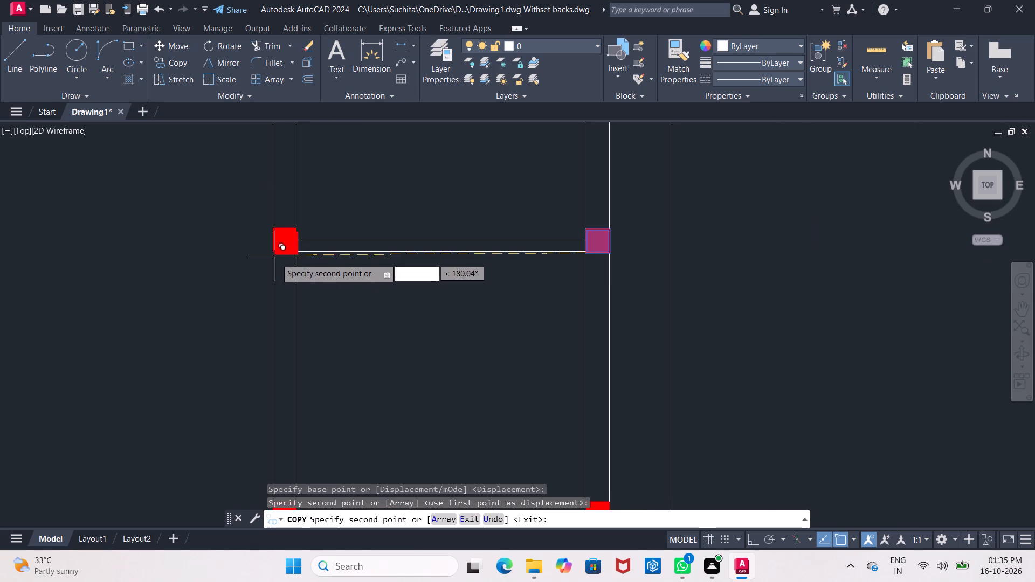
{"action": "key", "text": "Escape"}
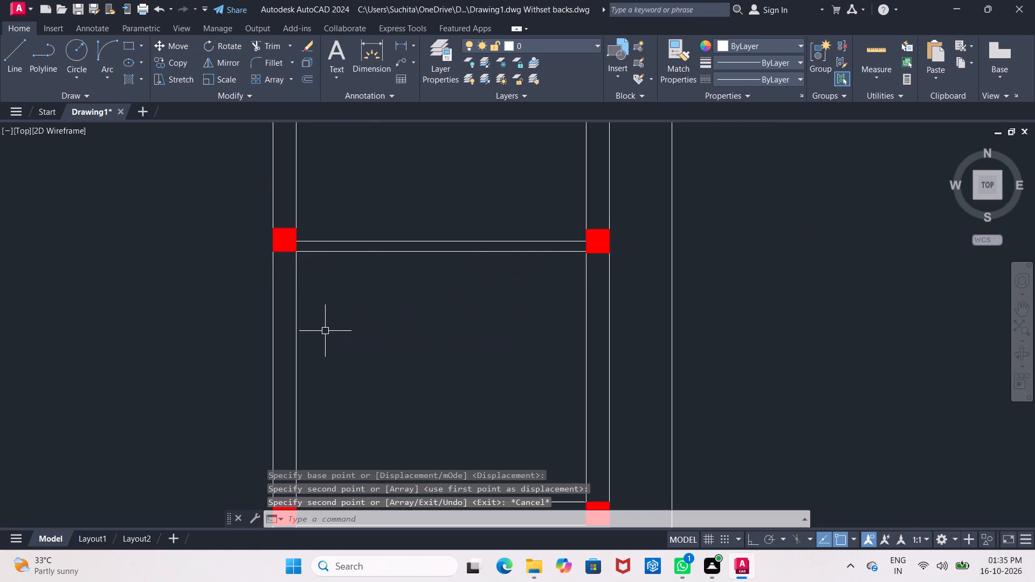
Trim away the two horizontal toilet partition lines crossing the bedroom above the kitchen, between the hall-side wall and the right exterior wall.
{"action": "middle_click_drag", "start_coordinate": [325, 331], "coordinate": [346, 351]}
{"action": "scroll", "coordinate": [346, 351], "scroll_direction": "down", "scroll_amount": 2}
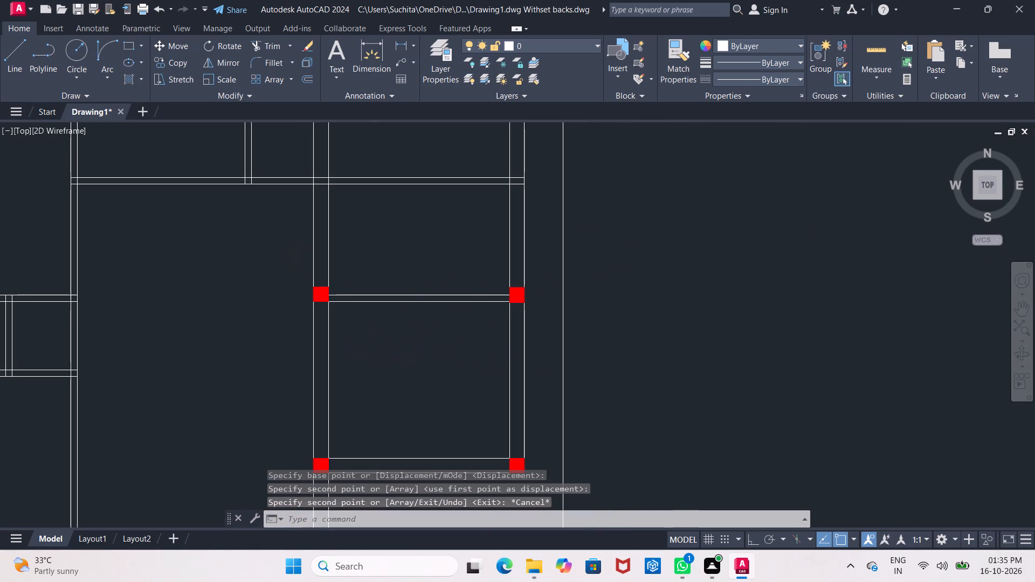
{"action": "middle_click_drag", "start_coordinate": [348, 351], "coordinate": [368, 351]}
{"action": "scroll", "coordinate": [368, 351], "scroll_direction": "down", "scroll_amount": 2}
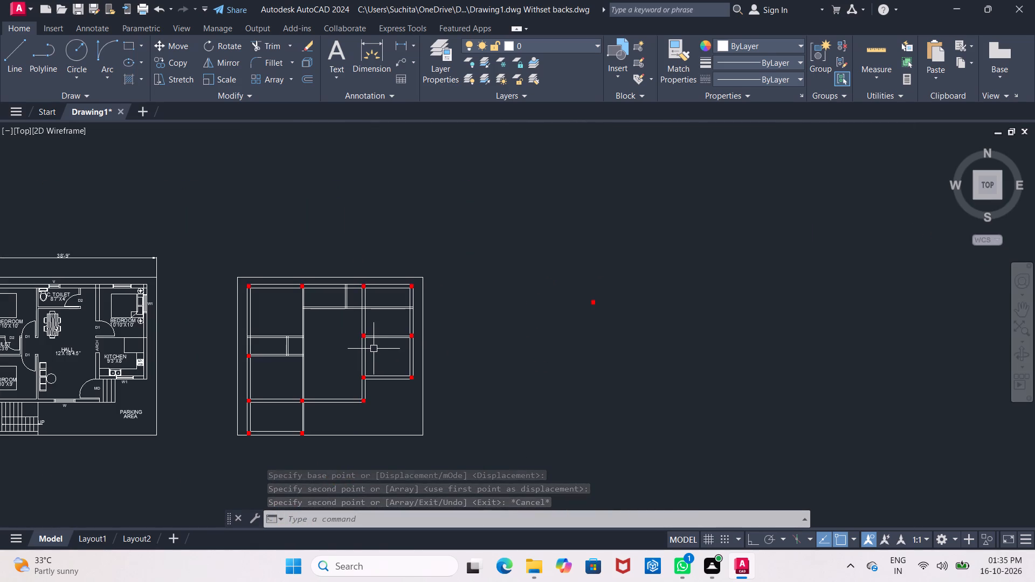
{"action": "scroll", "coordinate": [375, 346], "scroll_direction": "up", "scroll_amount": 3}
{"action": "type", "text": "tr"}
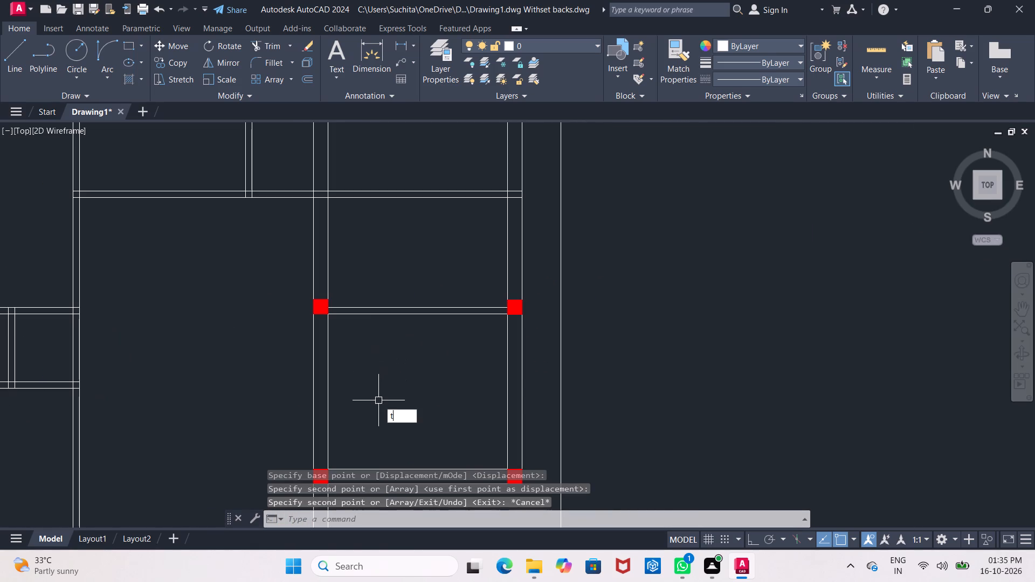
{"action": "key", "text": "Return"}
{"action": "key", "text": "Return"}
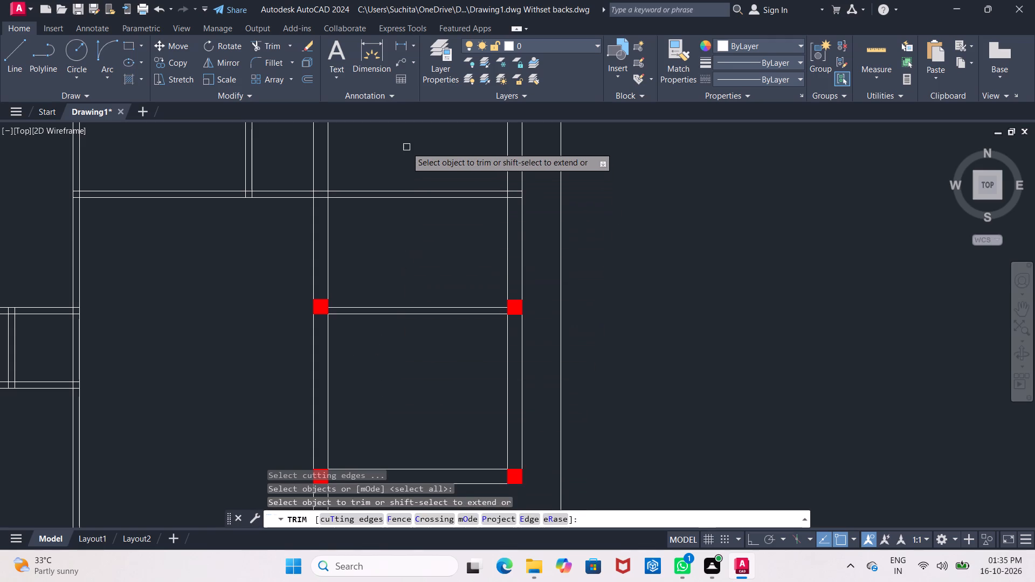
{"action": "left_click", "coordinate": [406, 147]}
{"action": "left_click", "coordinate": [406, 155]}
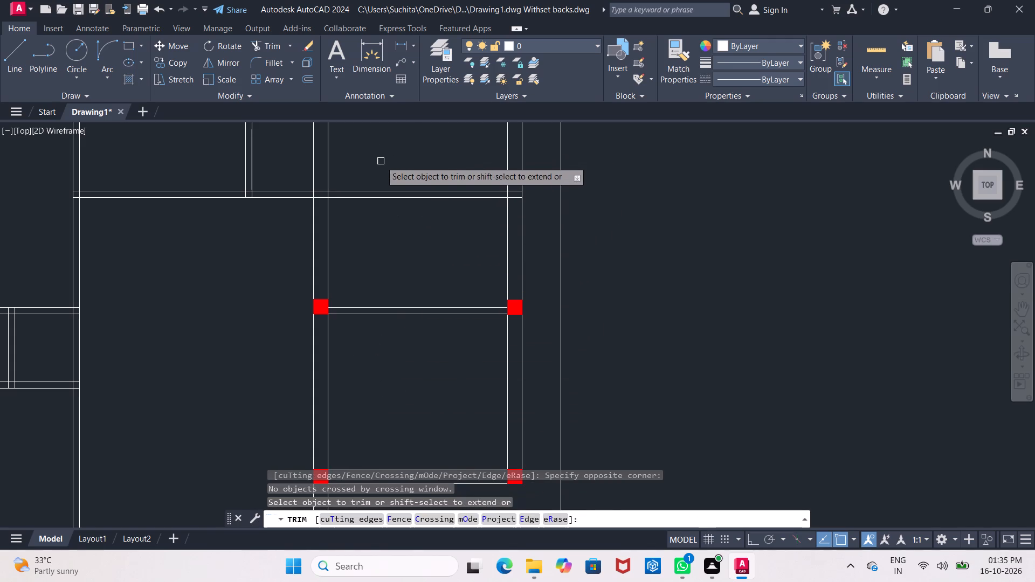
{"action": "left_click_drag", "start_coordinate": [374, 152], "coordinate": [422, 208]}
{"action": "scroll", "coordinate": [519, 202], "scroll_direction": "up", "scroll_amount": 1}
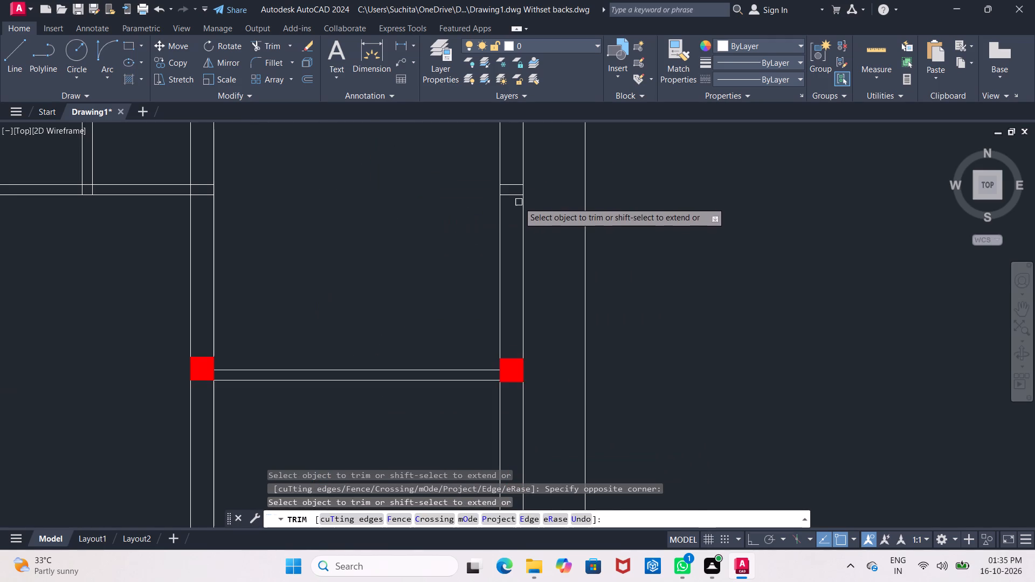
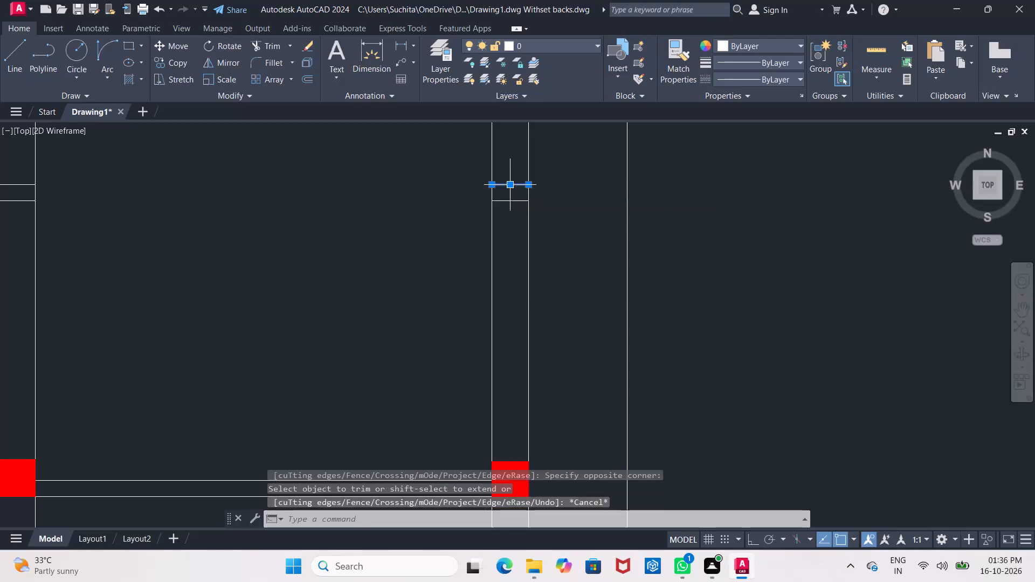
Erase the two short partition stubs left inside the right exterior wall beside the bedroom above the kitchen.
{"action": "left_click", "coordinate": [508, 202]}
{"action": "key", "text": "Delete"}
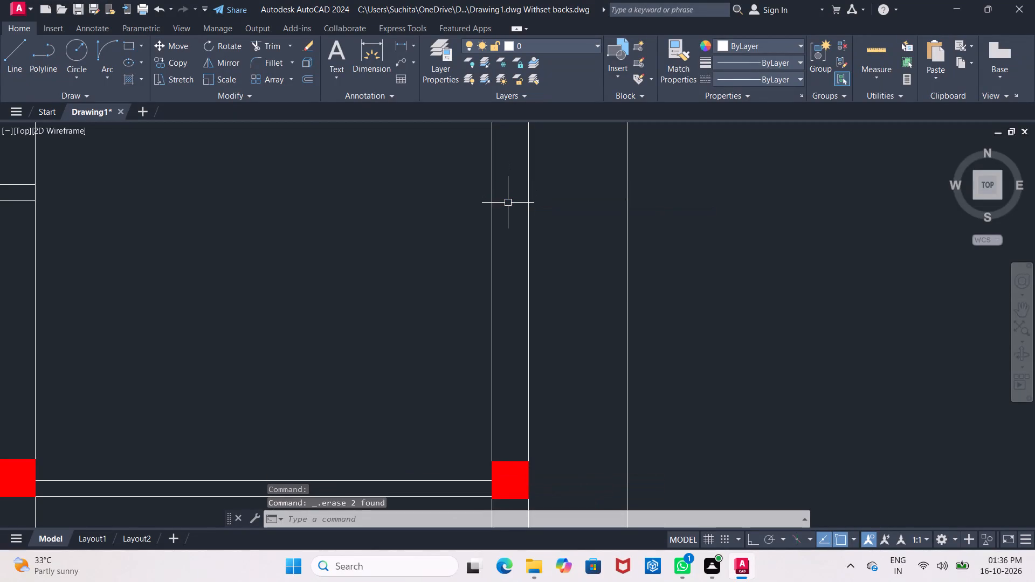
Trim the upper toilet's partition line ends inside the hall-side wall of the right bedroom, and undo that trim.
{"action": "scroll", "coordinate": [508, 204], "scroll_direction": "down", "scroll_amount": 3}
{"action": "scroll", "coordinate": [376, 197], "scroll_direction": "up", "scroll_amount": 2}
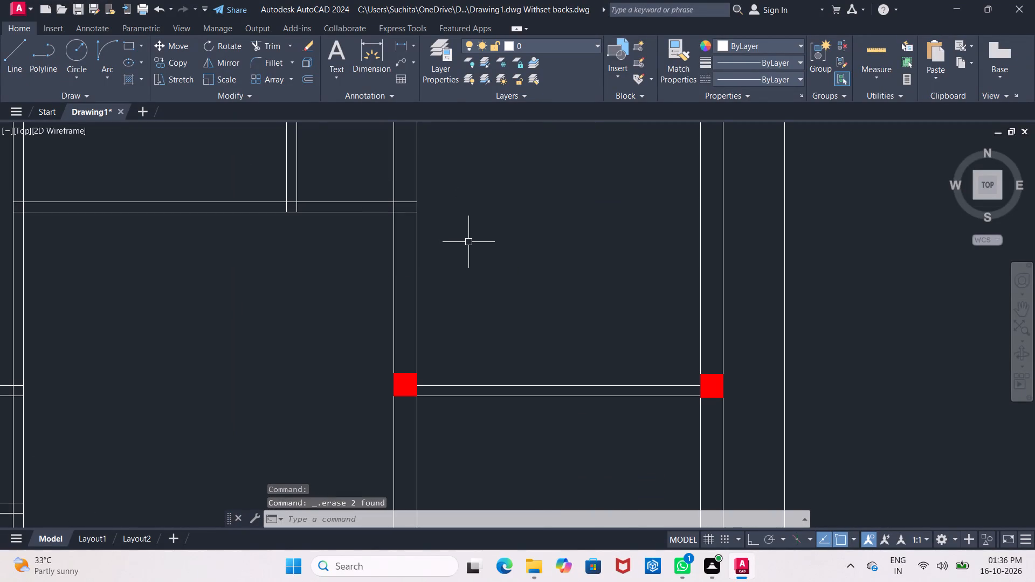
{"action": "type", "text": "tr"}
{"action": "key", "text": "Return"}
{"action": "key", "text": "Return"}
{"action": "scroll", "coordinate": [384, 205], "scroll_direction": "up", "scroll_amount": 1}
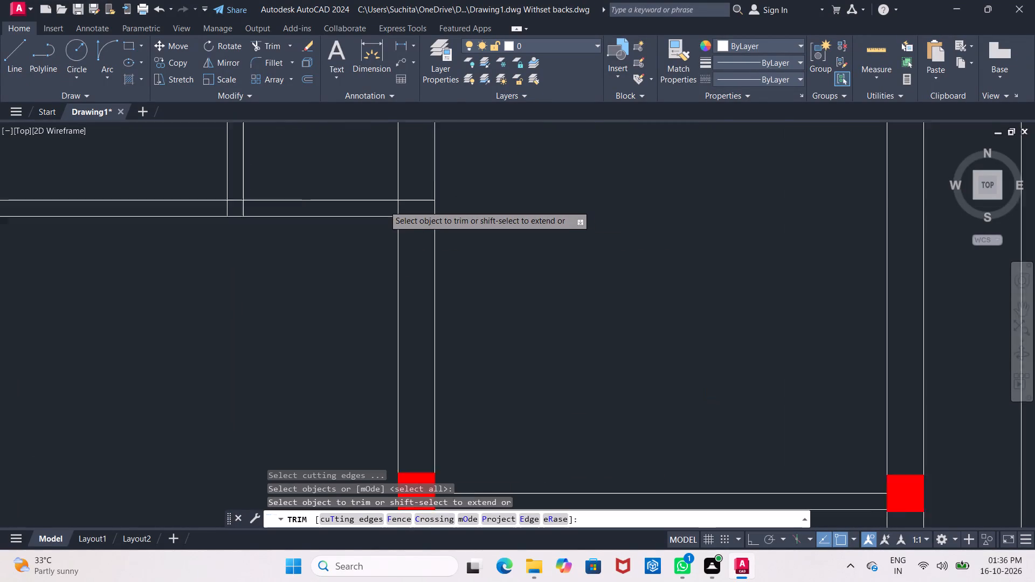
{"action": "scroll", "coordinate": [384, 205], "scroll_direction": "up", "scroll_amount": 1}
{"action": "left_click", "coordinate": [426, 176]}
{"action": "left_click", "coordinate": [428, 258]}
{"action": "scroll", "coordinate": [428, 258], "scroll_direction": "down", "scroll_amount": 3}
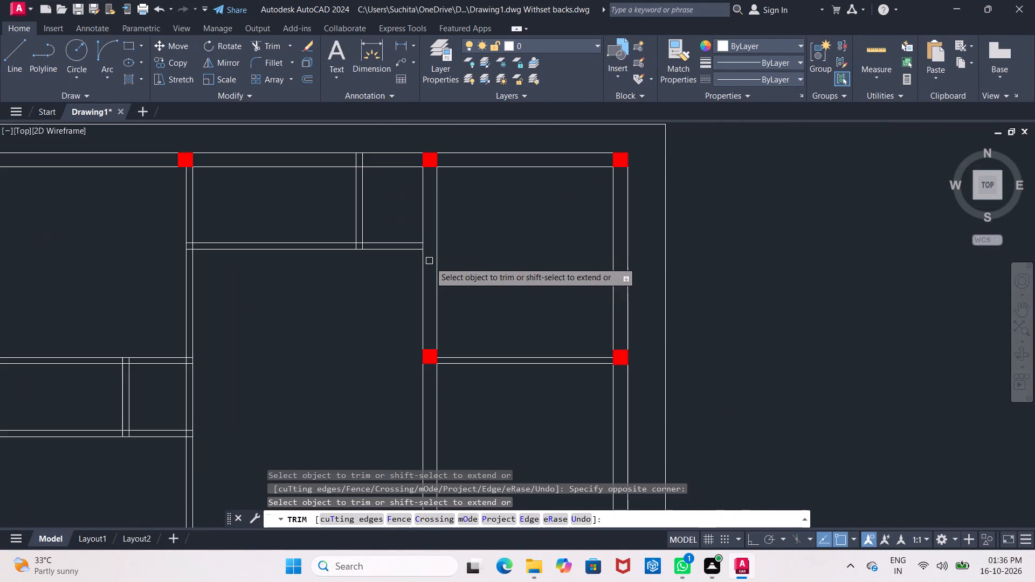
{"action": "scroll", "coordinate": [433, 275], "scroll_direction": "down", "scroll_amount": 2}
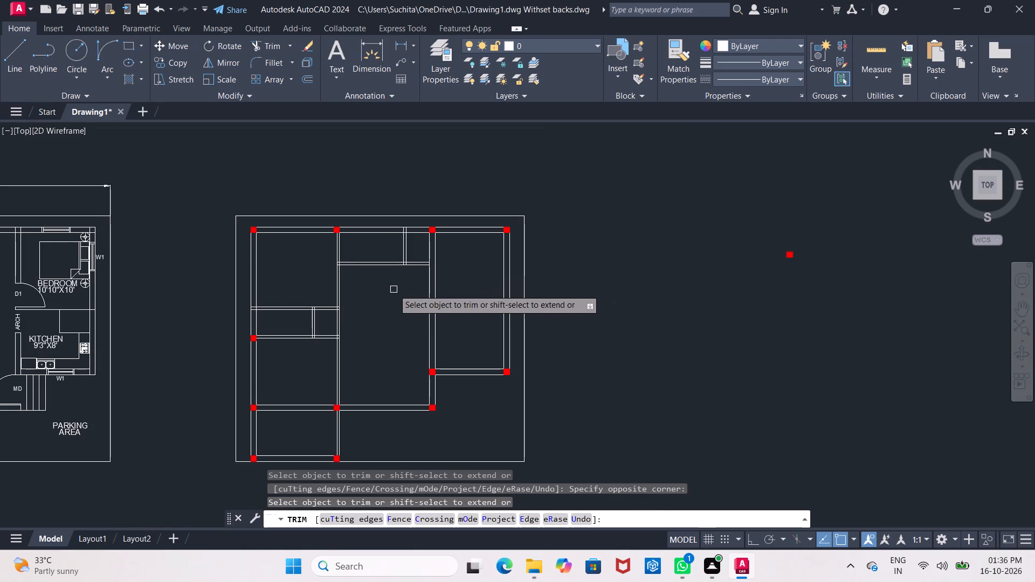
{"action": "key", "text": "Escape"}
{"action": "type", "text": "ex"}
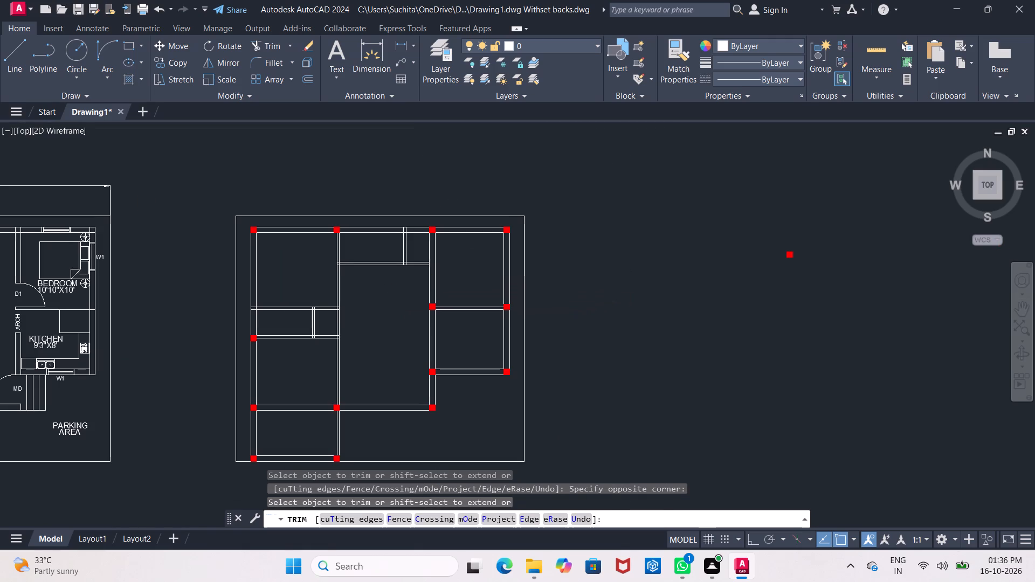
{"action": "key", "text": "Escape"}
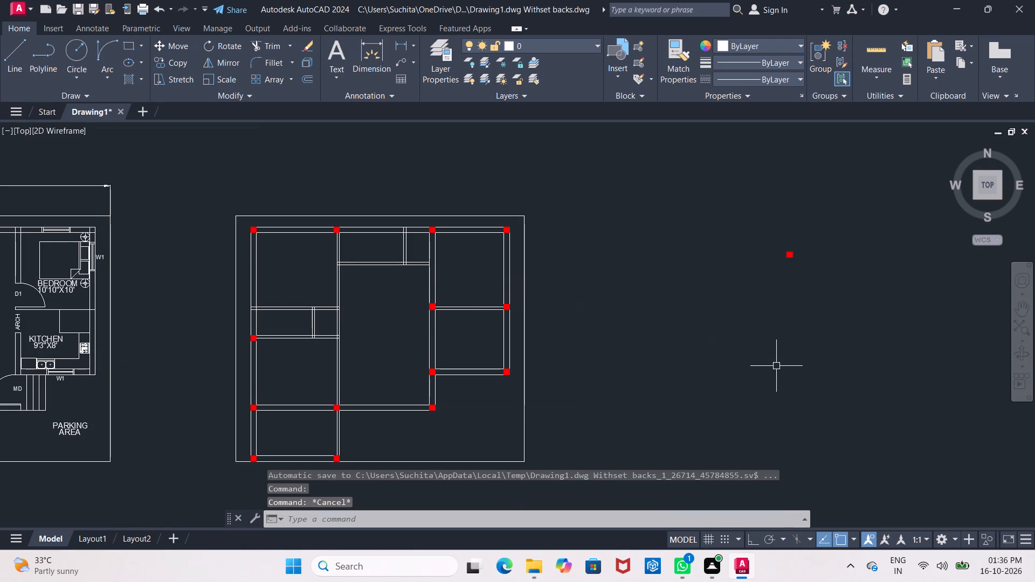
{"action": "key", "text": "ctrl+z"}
With Ortho on, copy the hall-side column at the bedroom-kitchen partition about 12'-5" across the hall to the master bedroom partition junction.
{"action": "scroll", "coordinate": [616, 299], "scroll_direction": "down", "scroll_amount": 3}
{"action": "scroll", "coordinate": [518, 362], "scroll_direction": "down", "scroll_amount": 1}
{"action": "middle_click_drag", "start_coordinate": [518, 362], "coordinate": [522, 334]}
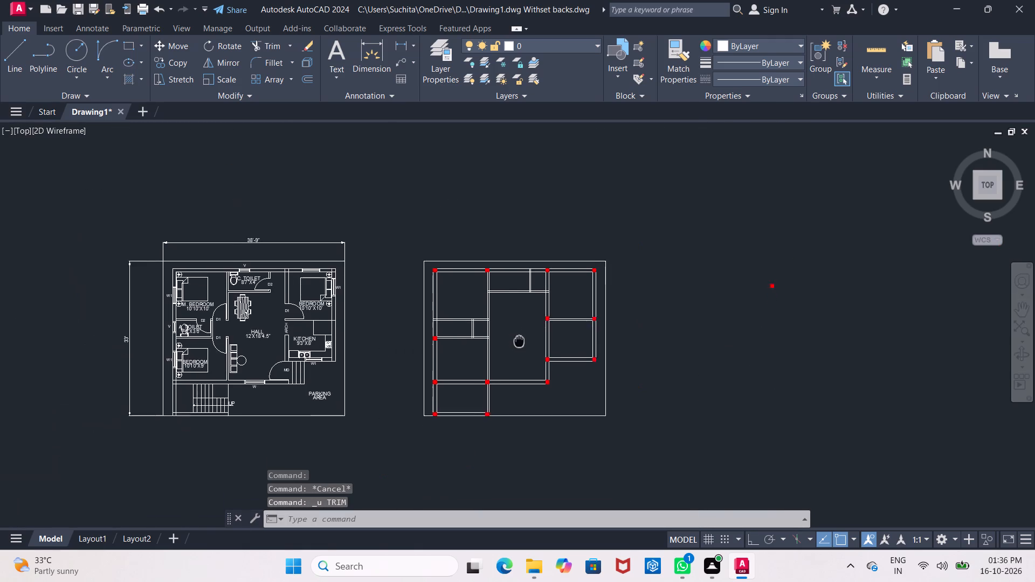
{"action": "middle_click_drag", "start_coordinate": [522, 334], "coordinate": [523, 332]}
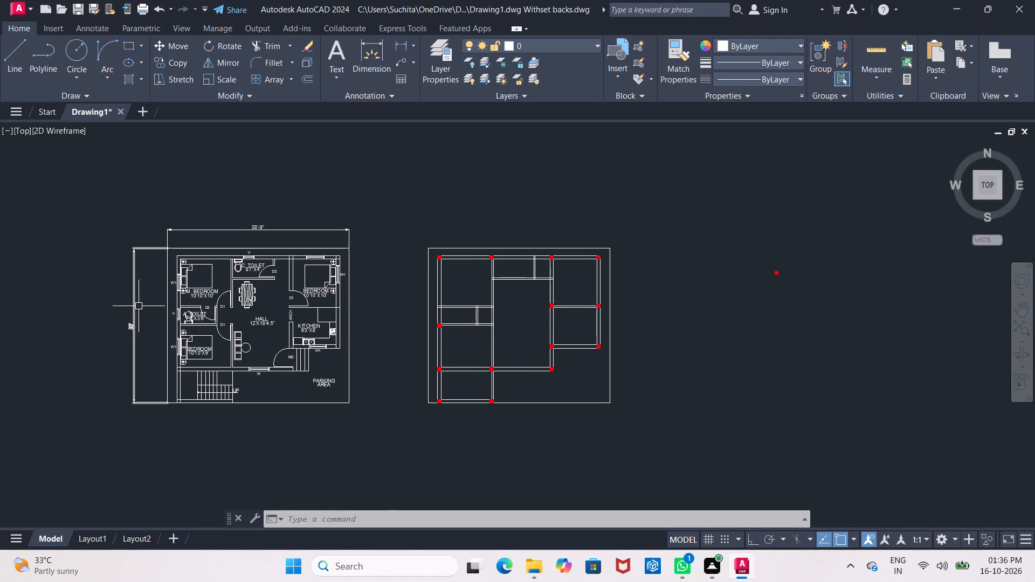
{"action": "scroll", "coordinate": [140, 306], "scroll_direction": "up", "scroll_amount": 2}
{"action": "middle_click_drag", "start_coordinate": [486, 348], "coordinate": [0, 253]}
{"action": "middle_click_drag", "start_coordinate": [602, 272], "coordinate": [522, 339]}
{"action": "left_click", "coordinate": [523, 267]}
{"action": "left_click", "coordinate": [598, 296]}
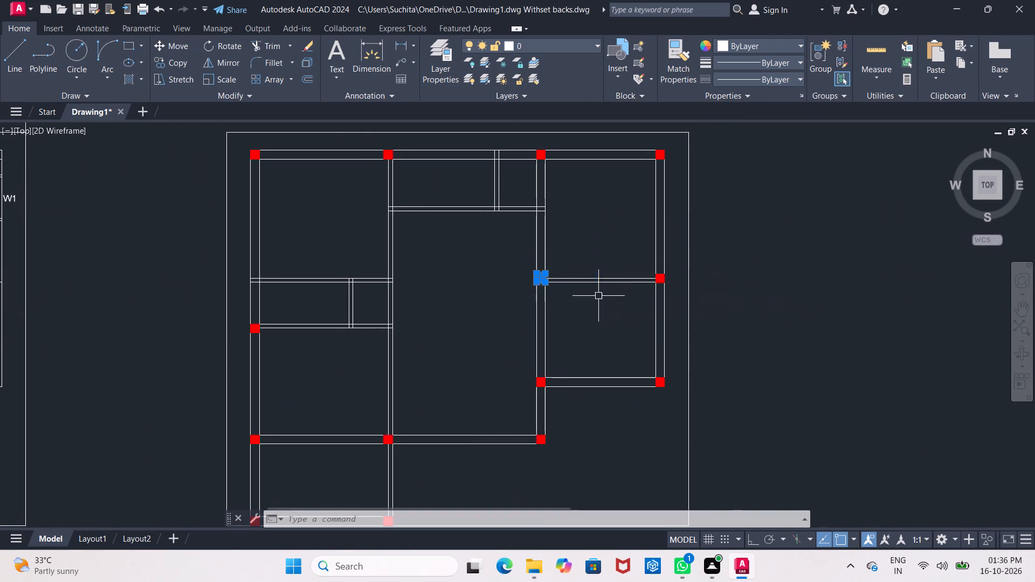
{"action": "left_click", "coordinate": [180, 60]}
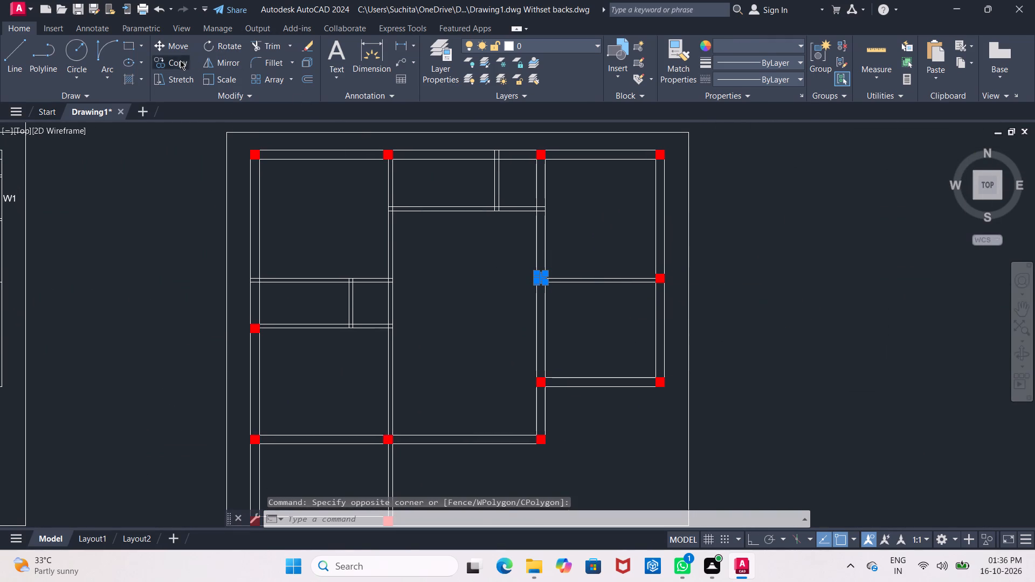
{"action": "scroll", "coordinate": [538, 298], "scroll_direction": "up", "scroll_amount": 2}
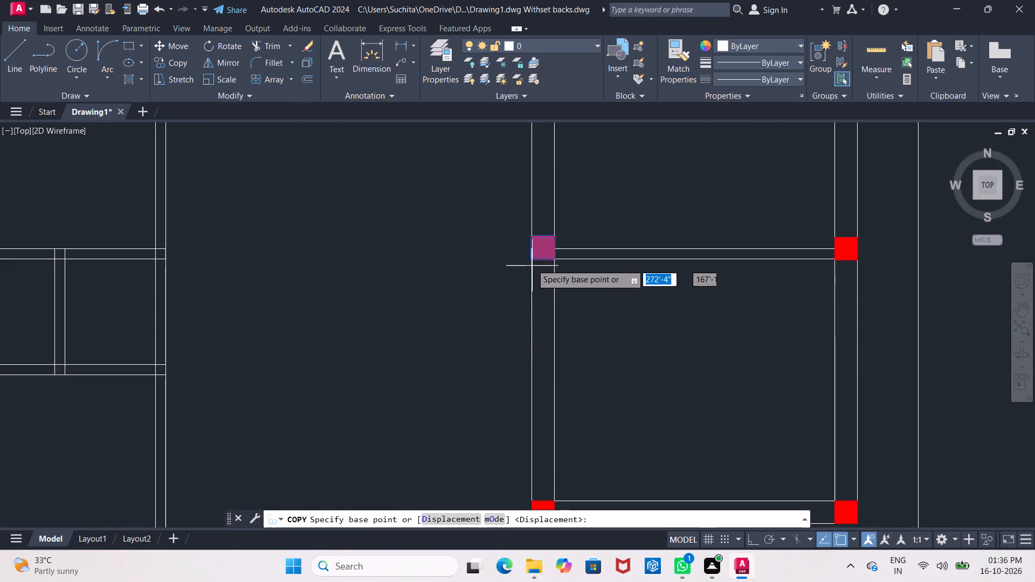
{"action": "left_click", "coordinate": [531, 258]}
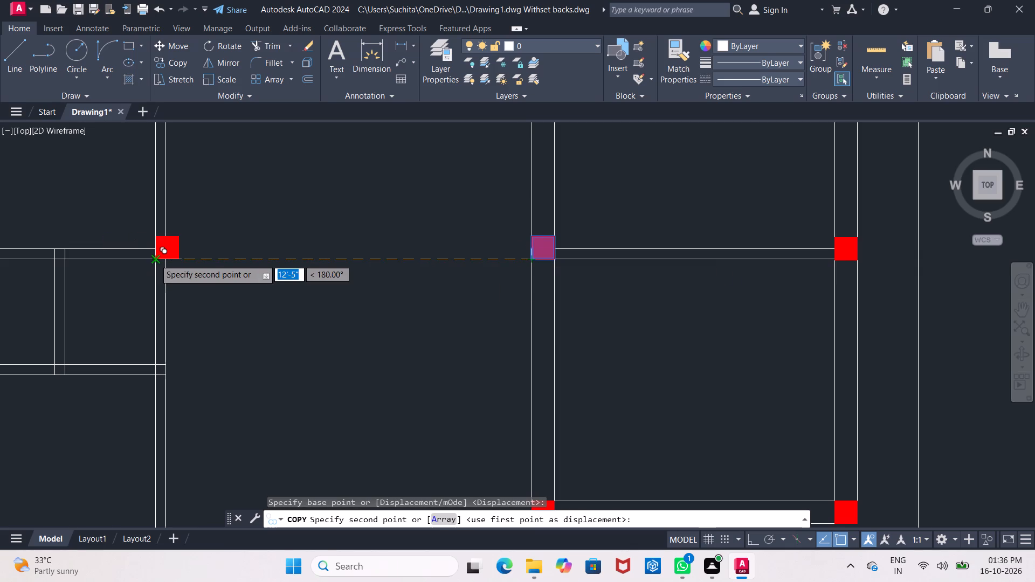
{"action": "scroll", "coordinate": [155, 259], "scroll_direction": "up", "scroll_amount": 1}
{"action": "middle_click_drag", "start_coordinate": [155, 259], "coordinate": [253, 306]}
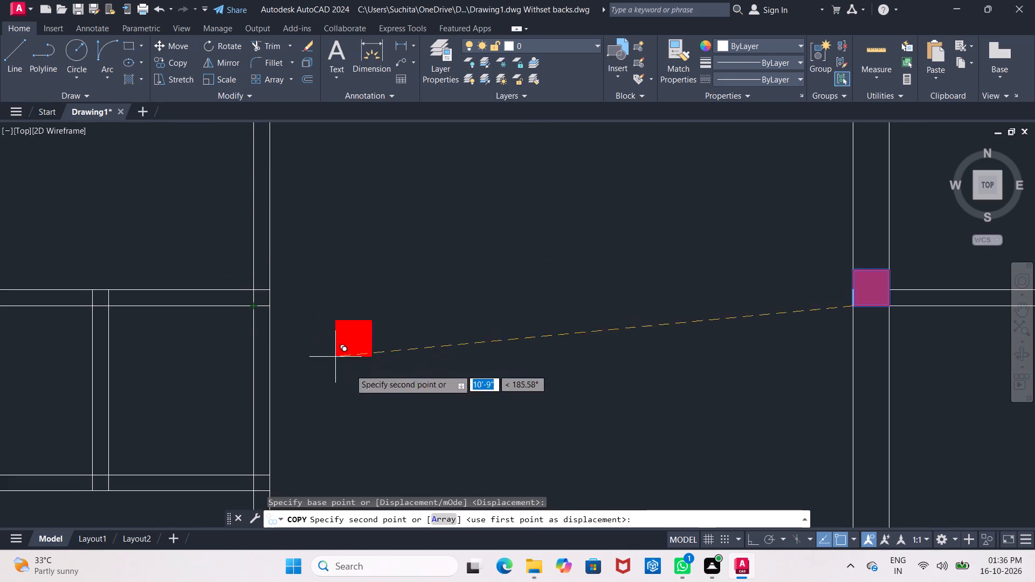
{"action": "left_click", "coordinate": [751, 533]}
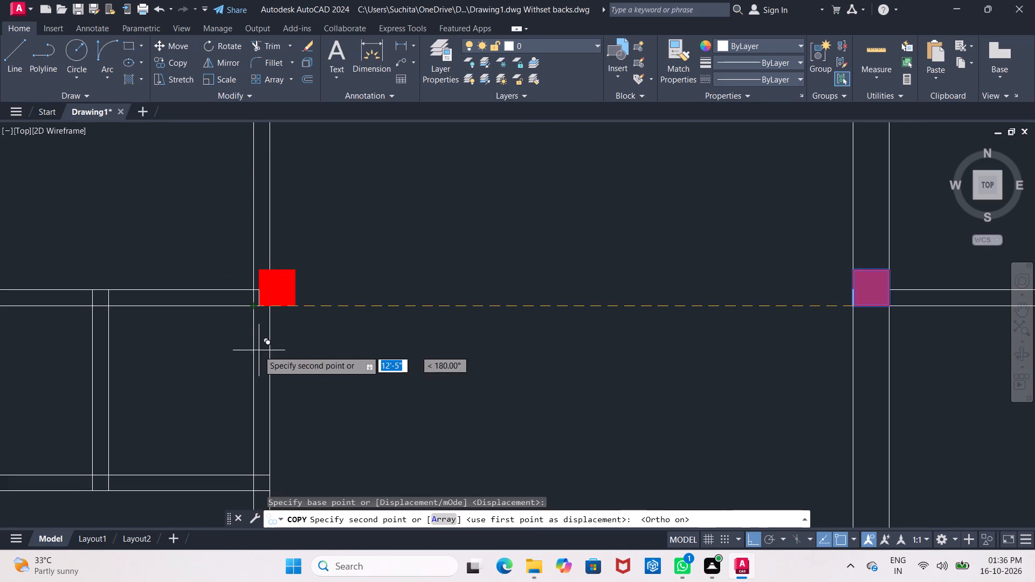
{"action": "scroll", "coordinate": [256, 344], "scroll_direction": "up", "scroll_amount": 2}
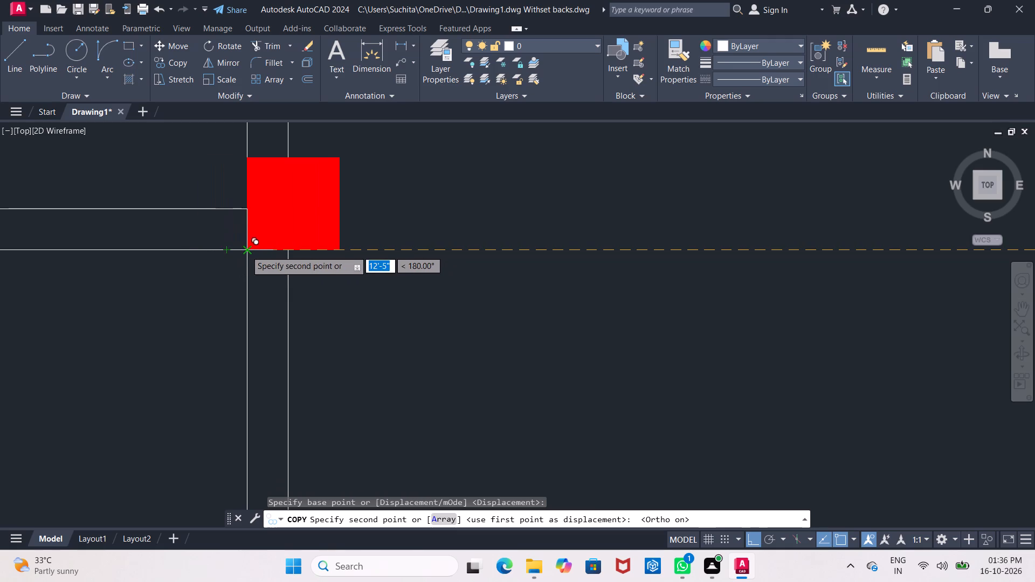
{"action": "left_click", "coordinate": [246, 251]}
{"action": "scroll", "coordinate": [309, 317], "scroll_direction": "down", "scroll_amount": 4}
{"action": "scroll", "coordinate": [388, 364], "scroll_direction": "down", "scroll_amount": 2}
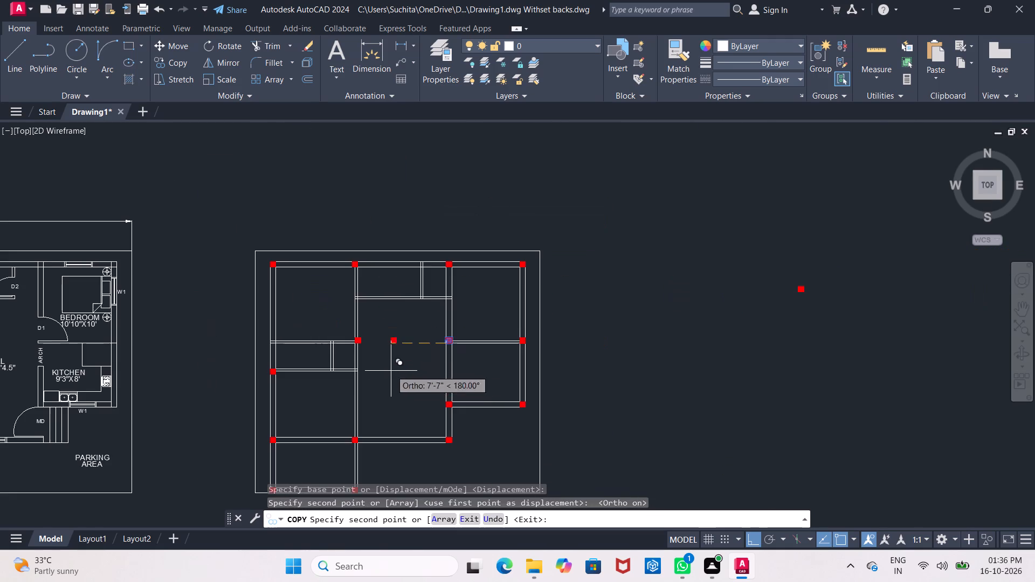
{"action": "middle_click_drag", "start_coordinate": [396, 375], "coordinate": [411, 294]}
{"action": "scroll", "coordinate": [411, 294], "scroll_direction": "down", "scroll_amount": 1}
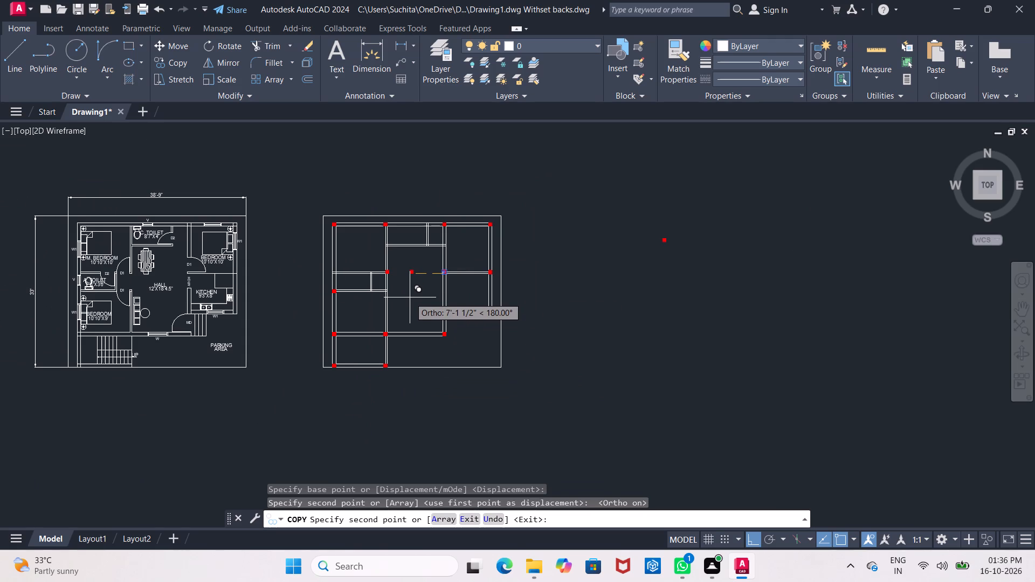
{"action": "scroll", "coordinate": [406, 302], "scroll_direction": "up", "scroll_amount": 1}
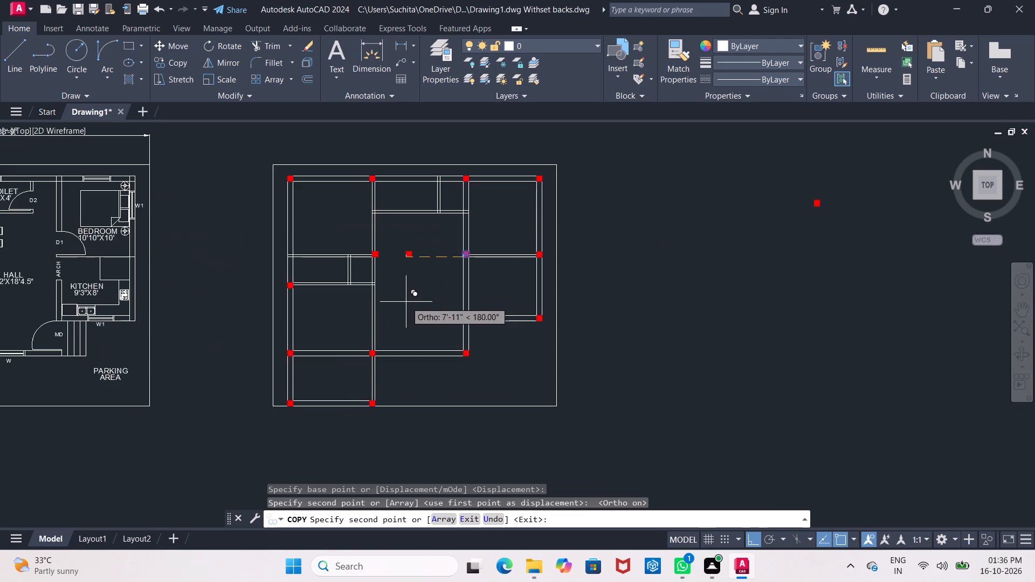
{"action": "scroll", "coordinate": [406, 302], "scroll_direction": "up", "scroll_amount": 2}
{"action": "scroll", "coordinate": [406, 302], "scroll_direction": "down", "scroll_amount": 2}
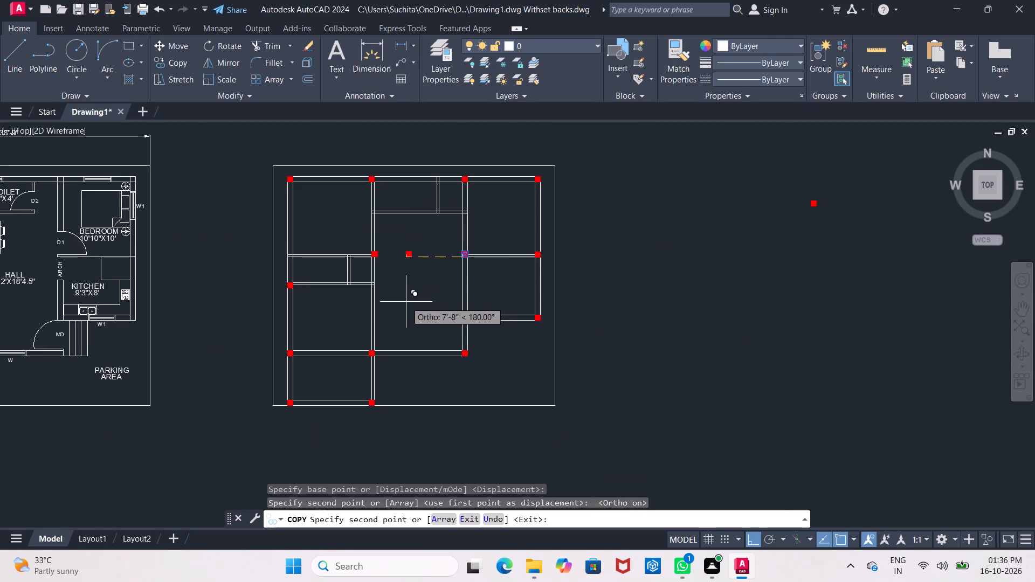
{"action": "key", "text": "Escape"}
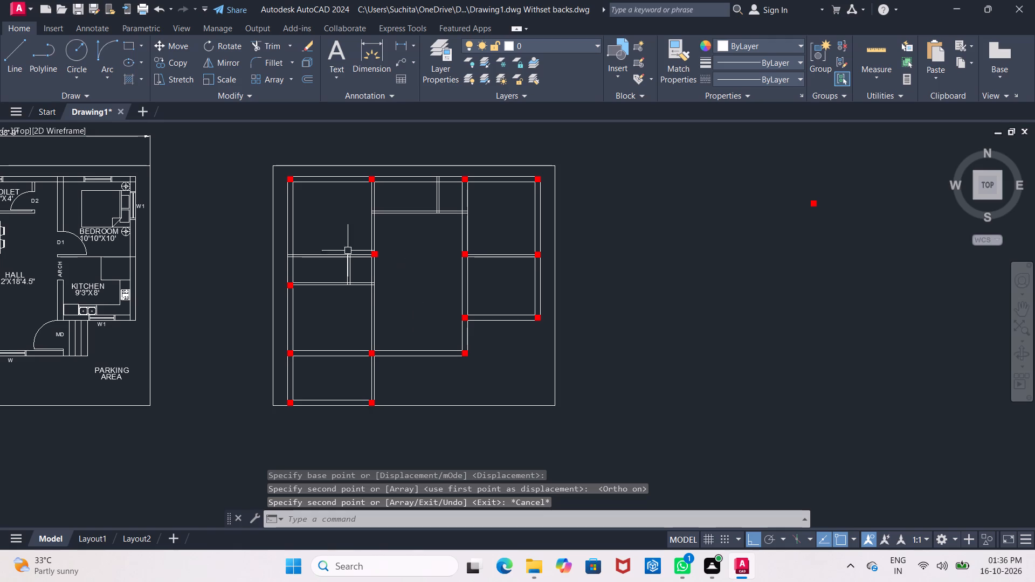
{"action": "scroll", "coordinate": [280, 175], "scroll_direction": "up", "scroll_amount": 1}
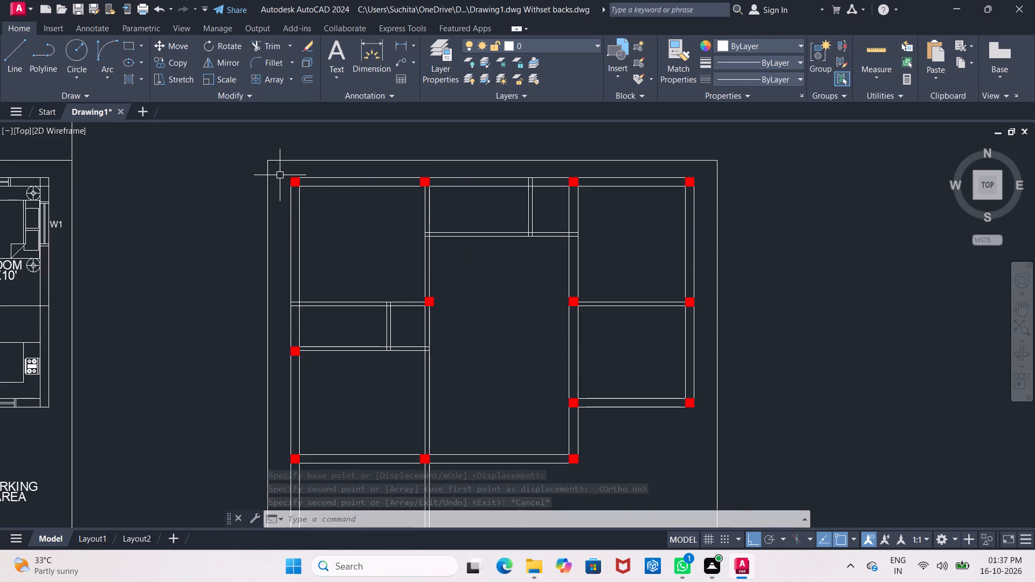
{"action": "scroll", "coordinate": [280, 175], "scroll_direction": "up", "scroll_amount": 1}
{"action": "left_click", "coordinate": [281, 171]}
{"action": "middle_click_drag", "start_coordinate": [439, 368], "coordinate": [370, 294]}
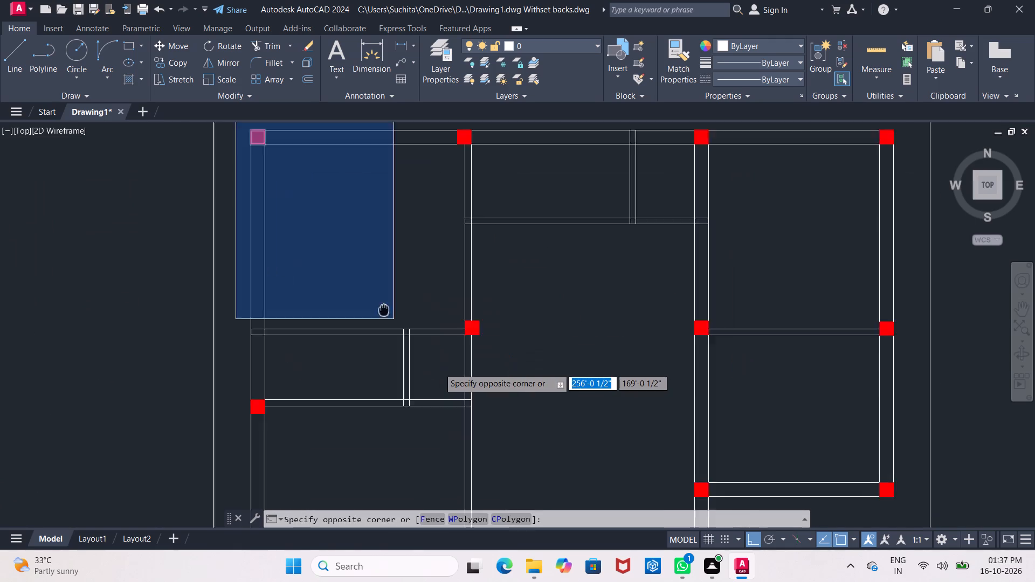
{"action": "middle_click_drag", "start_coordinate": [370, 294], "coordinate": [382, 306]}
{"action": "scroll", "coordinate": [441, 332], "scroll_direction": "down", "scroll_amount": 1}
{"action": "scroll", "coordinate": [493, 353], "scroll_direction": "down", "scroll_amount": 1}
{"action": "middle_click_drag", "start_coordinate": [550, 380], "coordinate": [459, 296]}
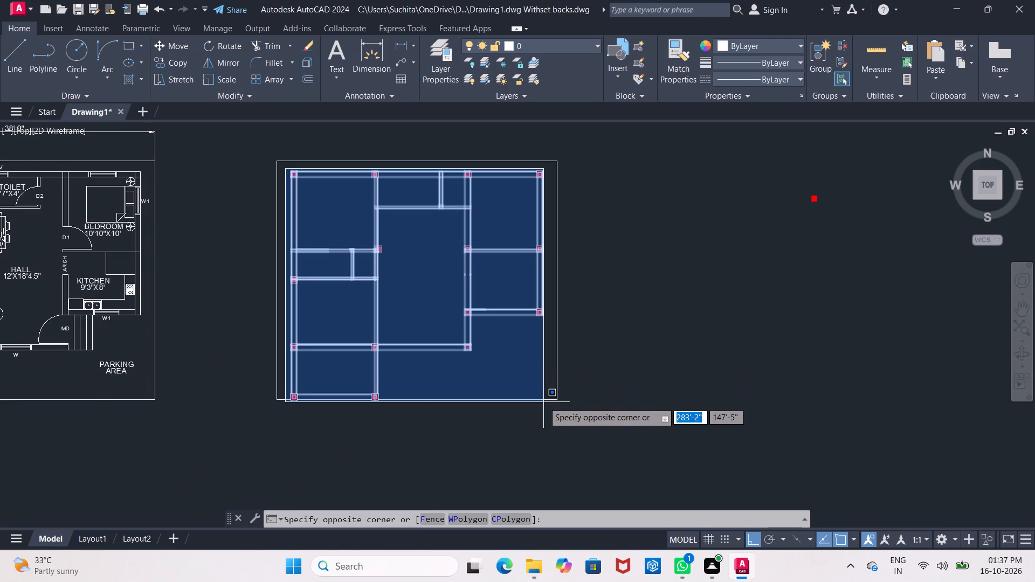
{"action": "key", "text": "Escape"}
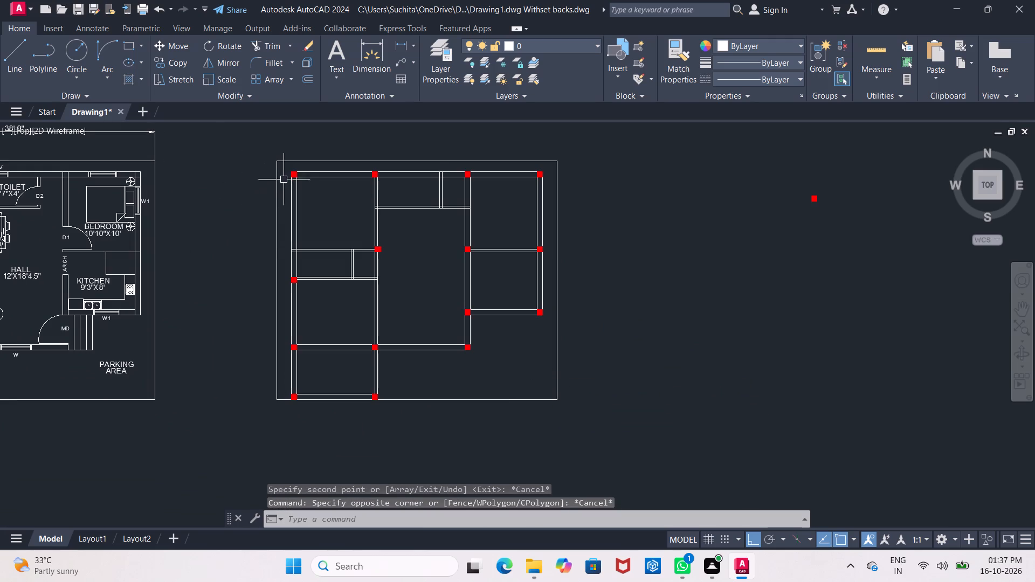
Copy all the walls and columns, without the plot boundary, about 50' horizontally to the right of the plan.
{"action": "left_click", "coordinate": [287, 169]}
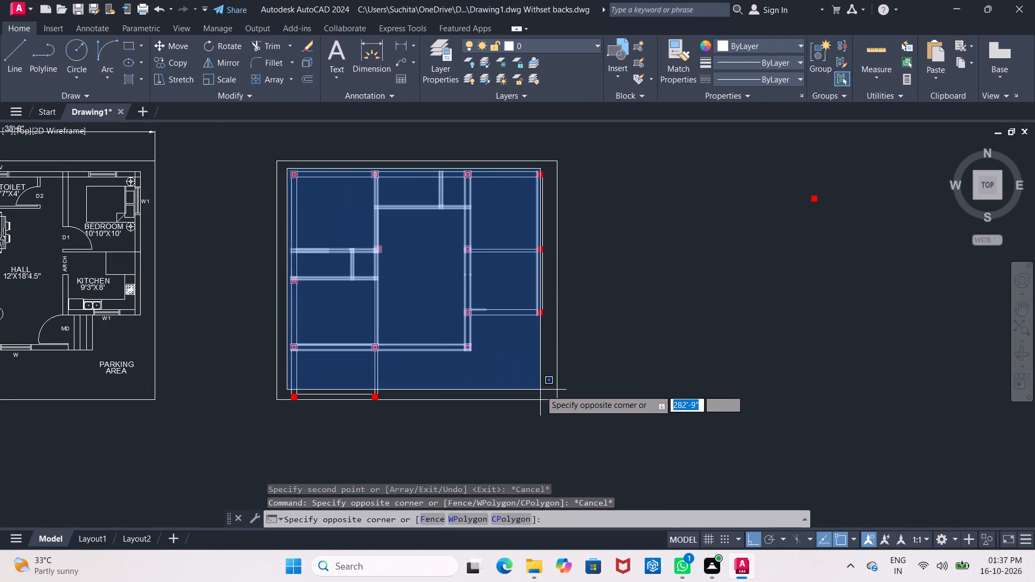
{"action": "left_click", "coordinate": [547, 404]}
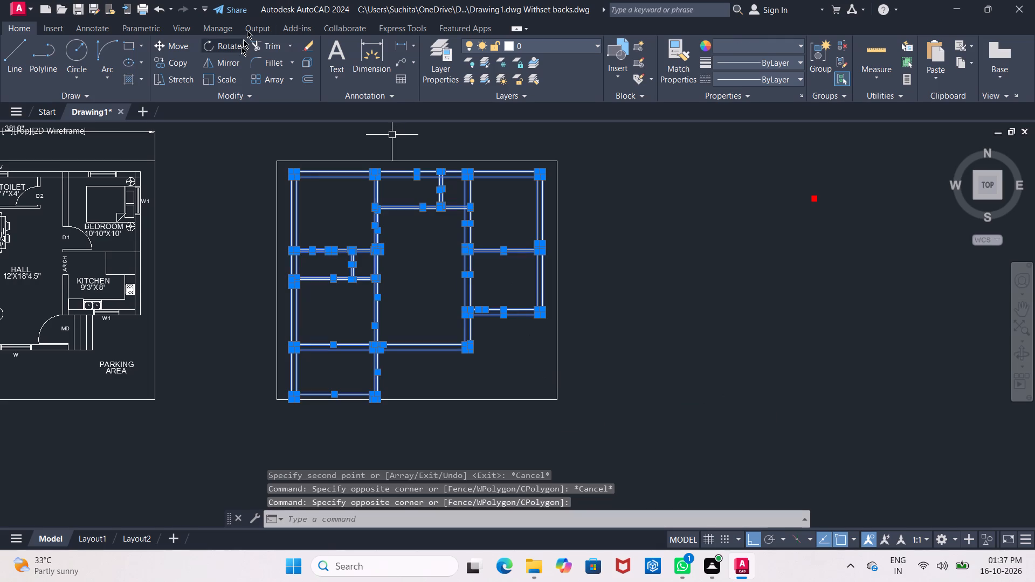
{"action": "left_click", "coordinate": [174, 67]}
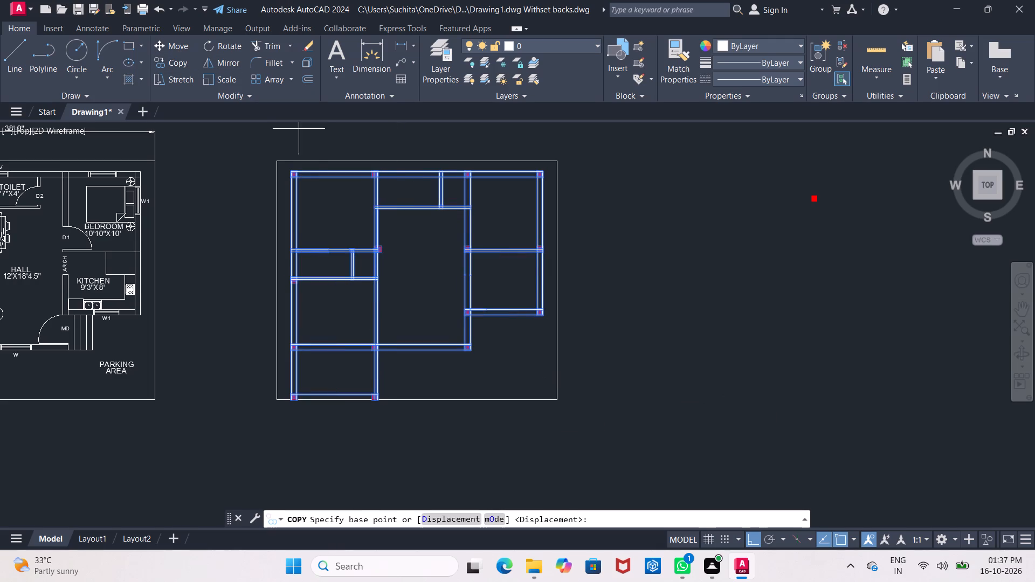
{"action": "left_click", "coordinate": [413, 258]}
{"action": "middle_click_drag", "start_coordinate": [700, 296], "coordinate": [425, 277]}
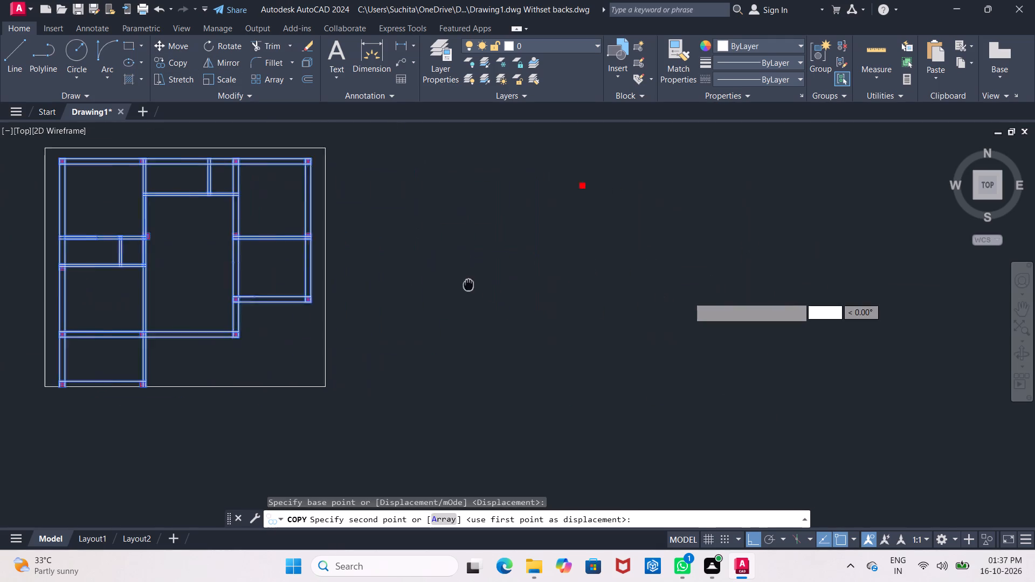
{"action": "middle_click_drag", "start_coordinate": [425, 277], "coordinate": [423, 276]}
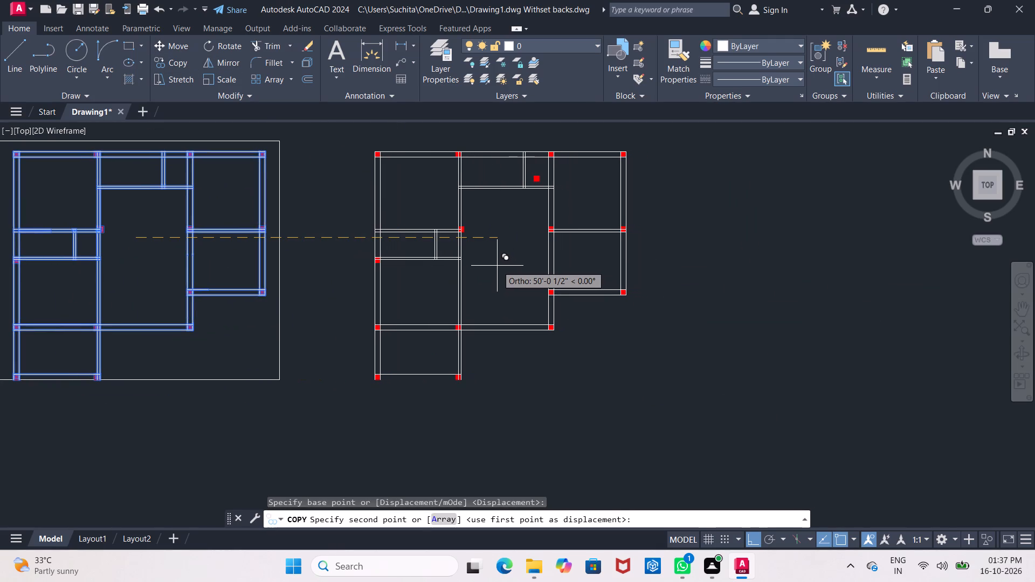
{"action": "left_click", "coordinate": [497, 266]}
{"action": "key", "text": "Escape"}
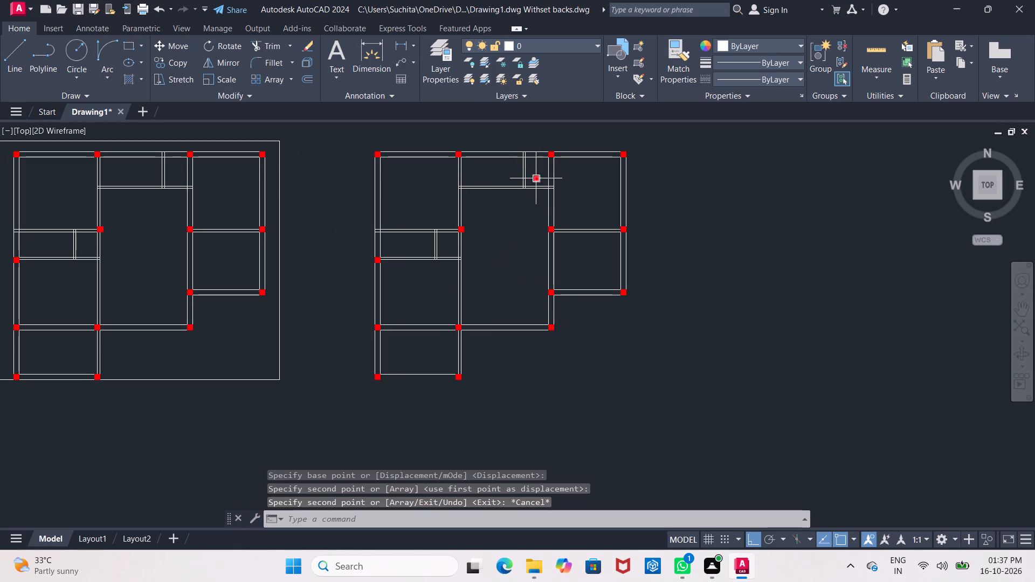
Erase the outline of the loose spare column lying inside the copied plan's upper toilet.
{"action": "left_click", "coordinate": [537, 178]}
{"action": "key", "text": "Delete"}
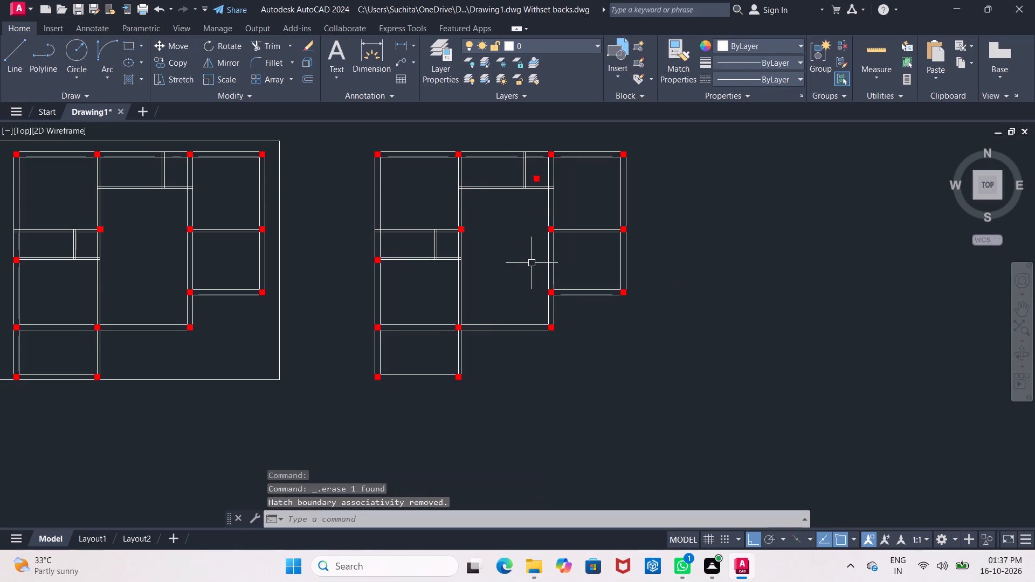
Offset the bottom wall line of the copied plan's lower-left room 9" outward.
{"action": "scroll", "coordinate": [532, 263], "scroll_direction": "down", "scroll_amount": 1}
{"action": "middle_click_drag", "start_coordinate": [532, 263], "coordinate": [525, 272]}
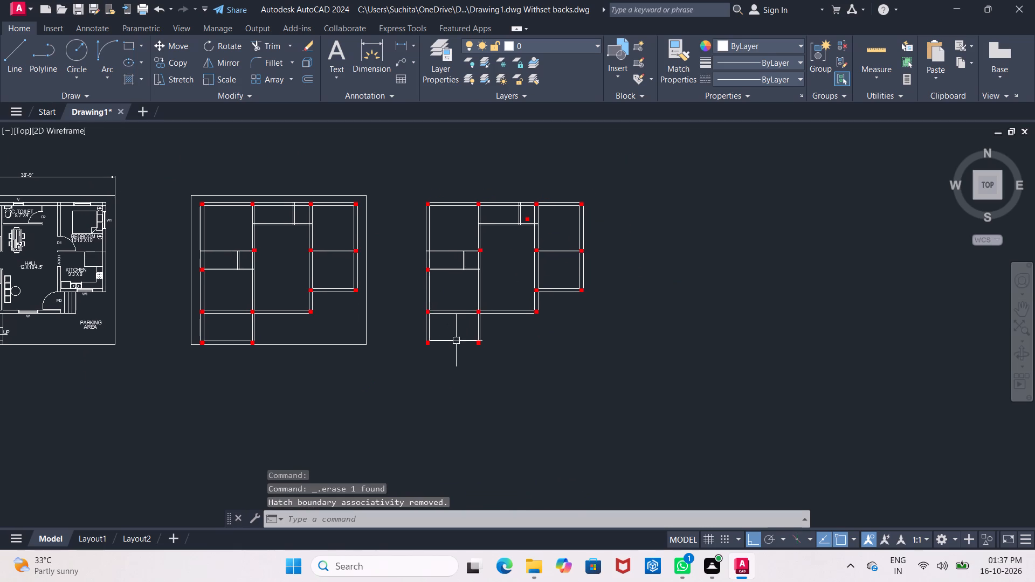
{"action": "scroll", "coordinate": [446, 335], "scroll_direction": "up", "scroll_amount": 3}
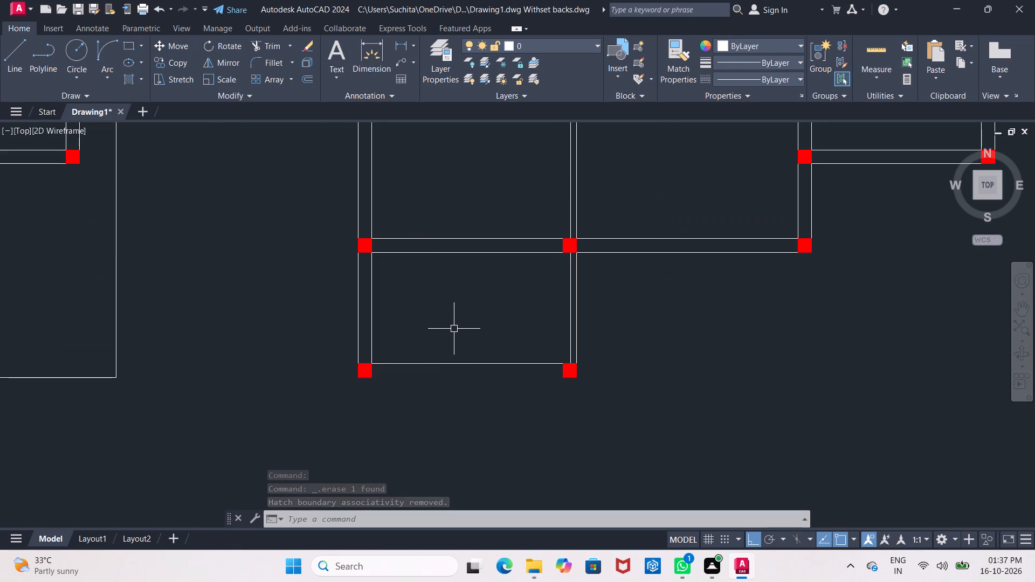
{"action": "key", "text": "Escape"}
{"action": "key", "text": "o"}
{"action": "key", "text": "Return"}
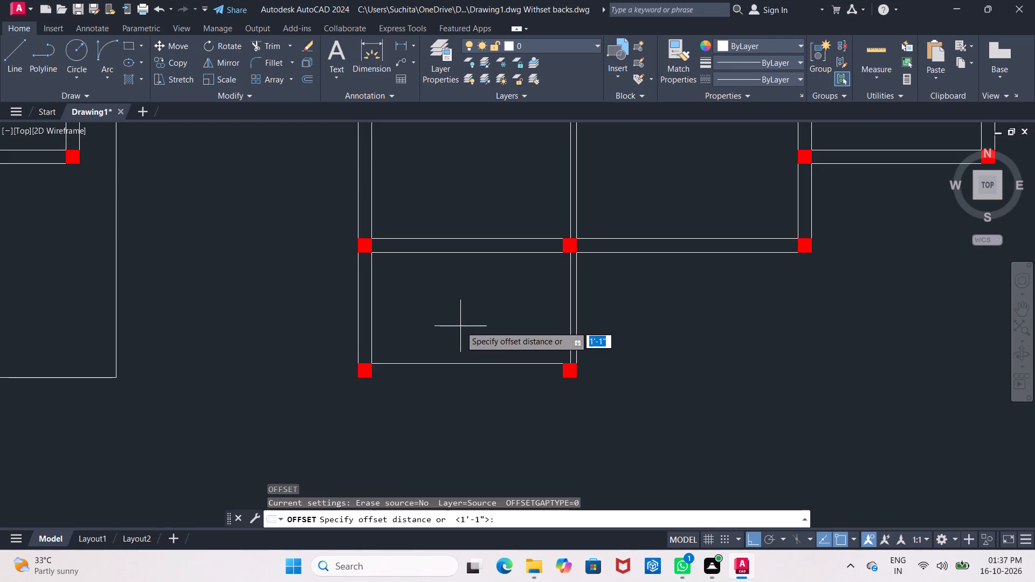
{"action": "key", "text": "9"}
{"action": "key", "text": "shift+quotedbl"}
{"action": "key", "text": "Return"}
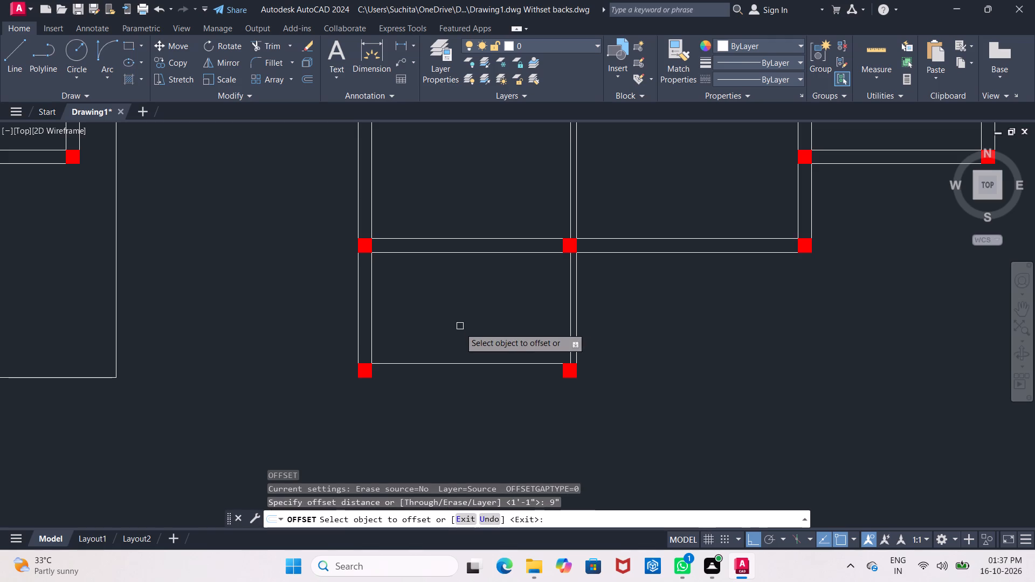
{"action": "left_click", "coordinate": [463, 362]}
{"action": "left_click", "coordinate": [466, 389]}
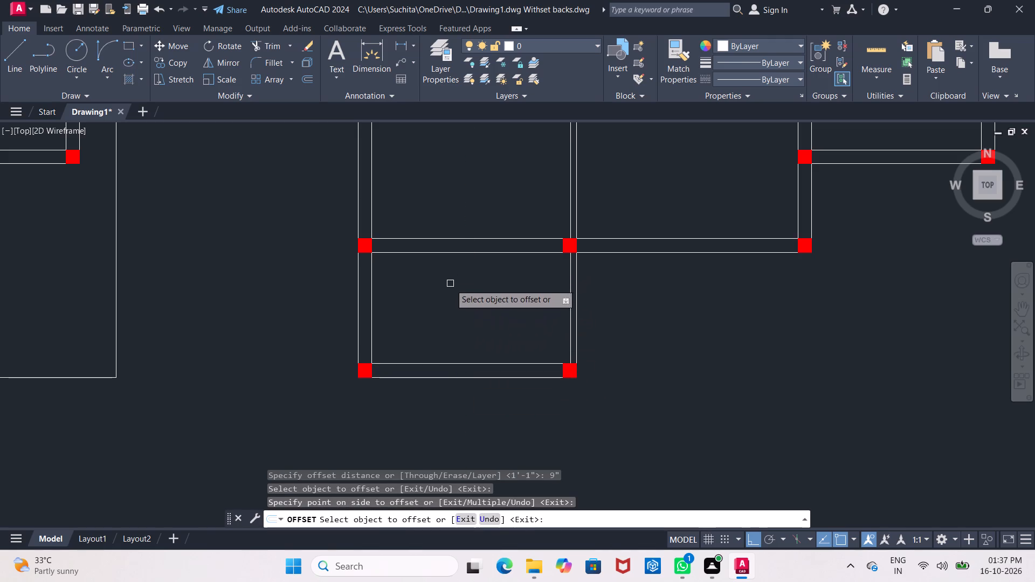
Offset the outer line of the lower-left room's right wall 9" toward the room's interior.
{"action": "middle_click_drag", "start_coordinate": [442, 289], "coordinate": [291, 334]}
{"action": "left_click", "coordinate": [427, 338]}
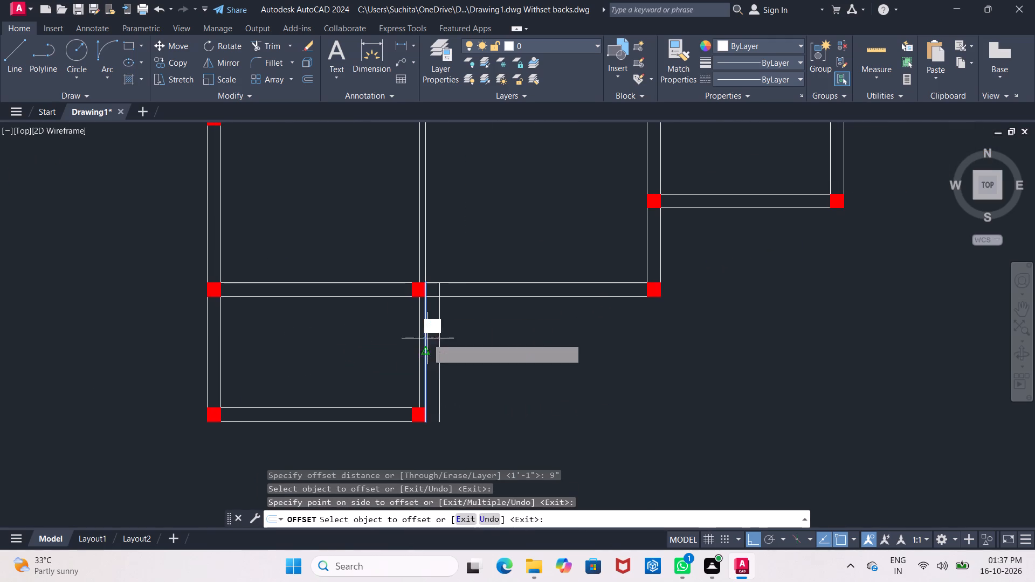
{"action": "left_click", "coordinate": [355, 341]}
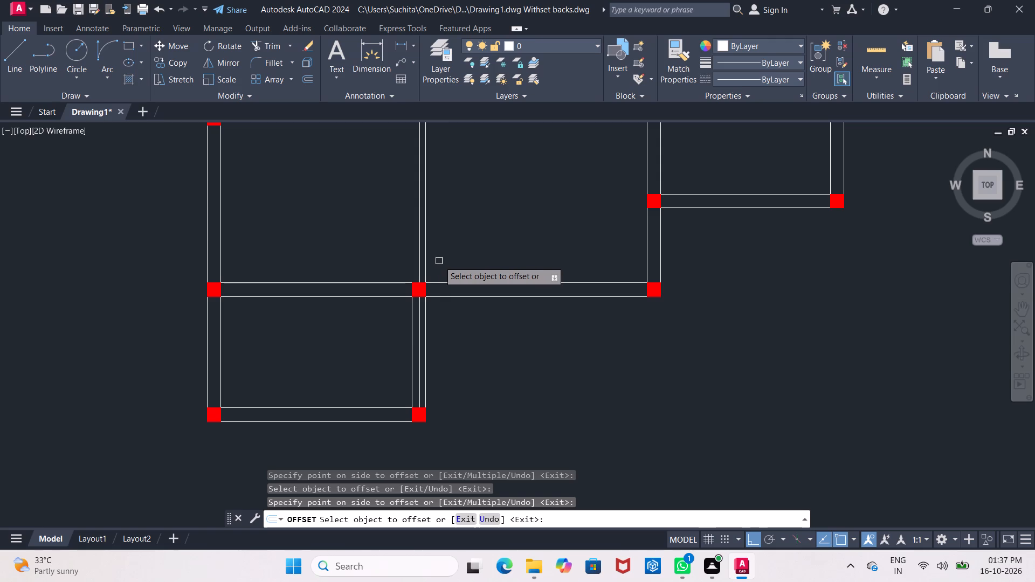
{"action": "middle_click_drag", "start_coordinate": [448, 257], "coordinate": [421, 344]}
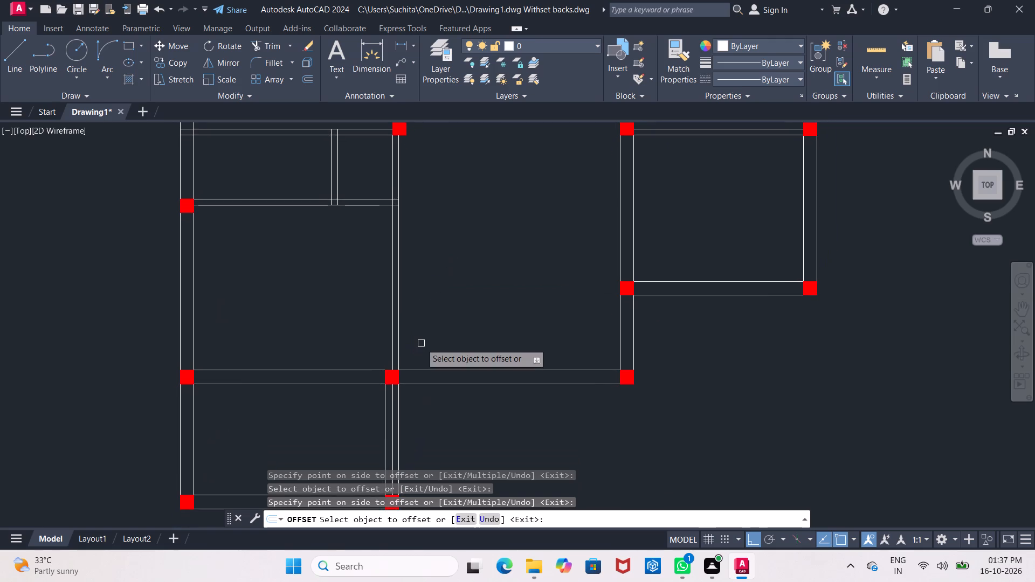
{"action": "key", "text": "Escape"}
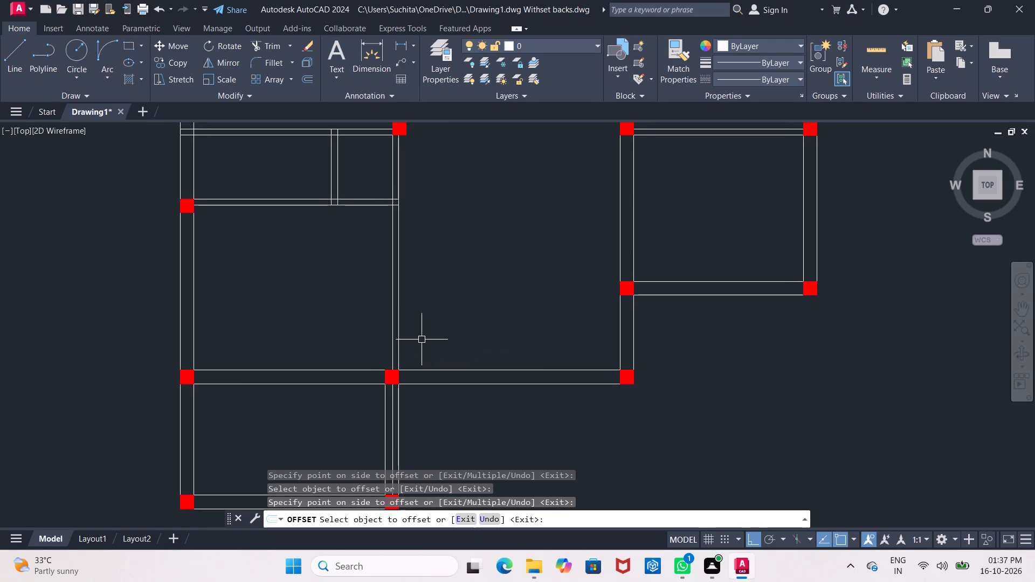
{"action": "key", "text": "Escape"}
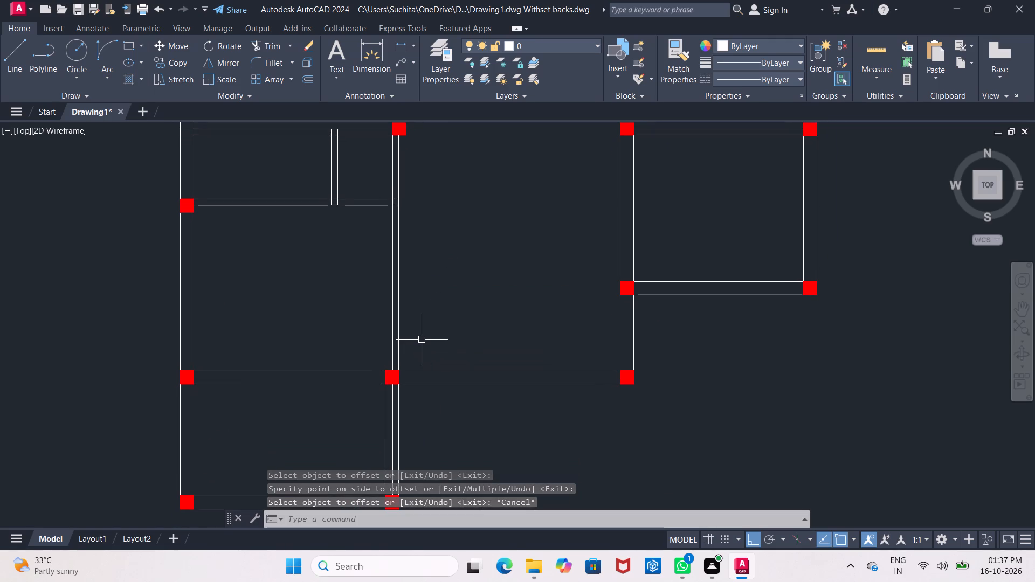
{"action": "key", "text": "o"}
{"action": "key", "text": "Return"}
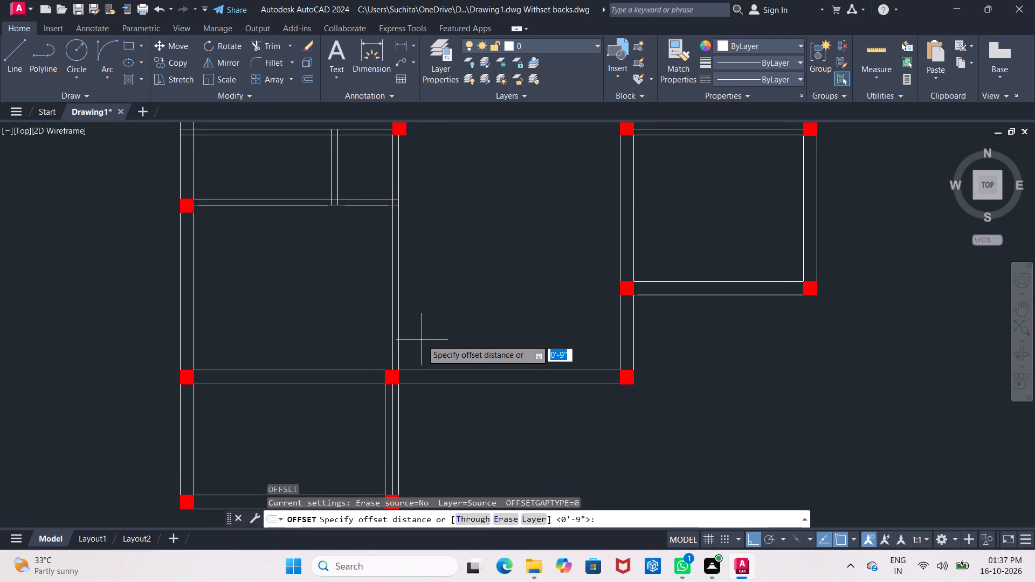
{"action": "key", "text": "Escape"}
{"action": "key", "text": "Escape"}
Extend the new inner wall line upward past the middle room to the left toilet's upper partition.
{"action": "type", "text": "ex"}
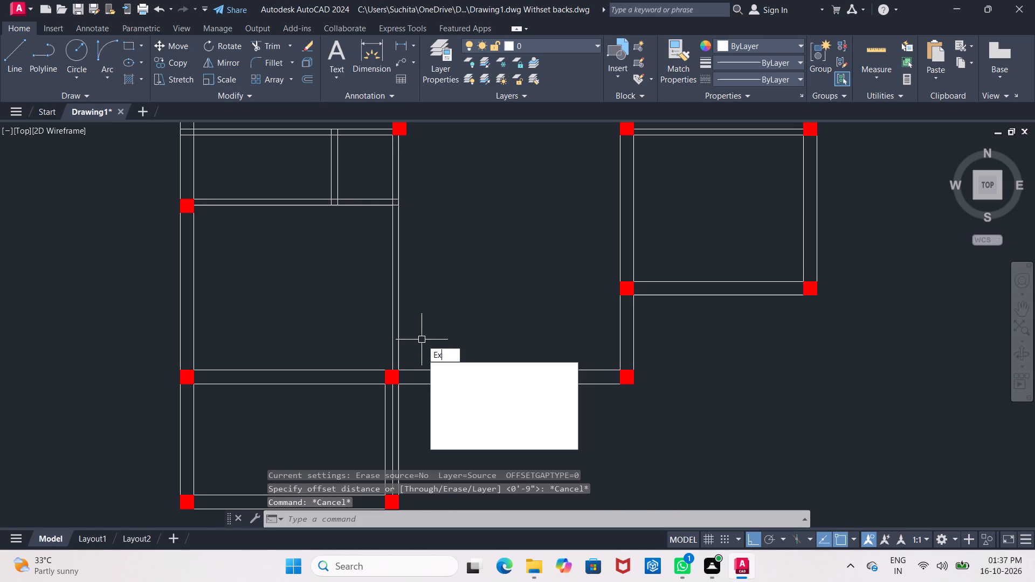
{"action": "key", "text": "Return"}
{"action": "key", "text": "Return"}
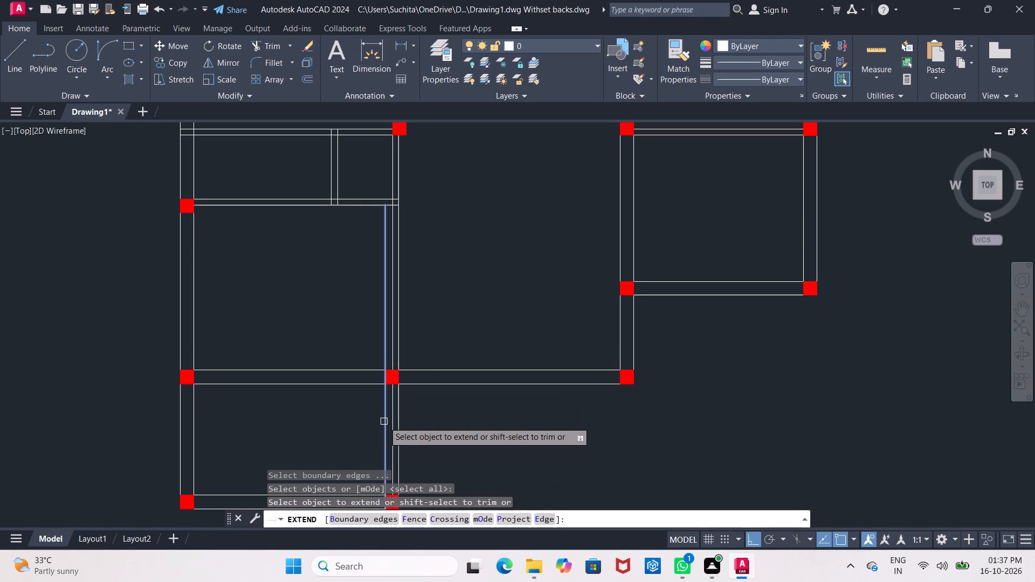
{"action": "left_click", "coordinate": [384, 421]}
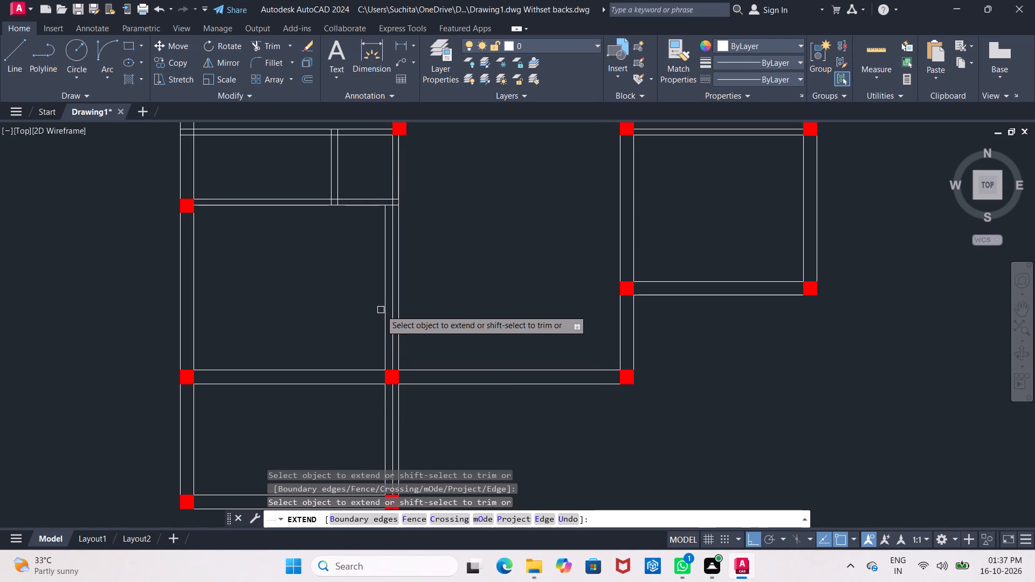
{"action": "left_click", "coordinate": [387, 310]}
{"action": "left_click", "coordinate": [387, 301]}
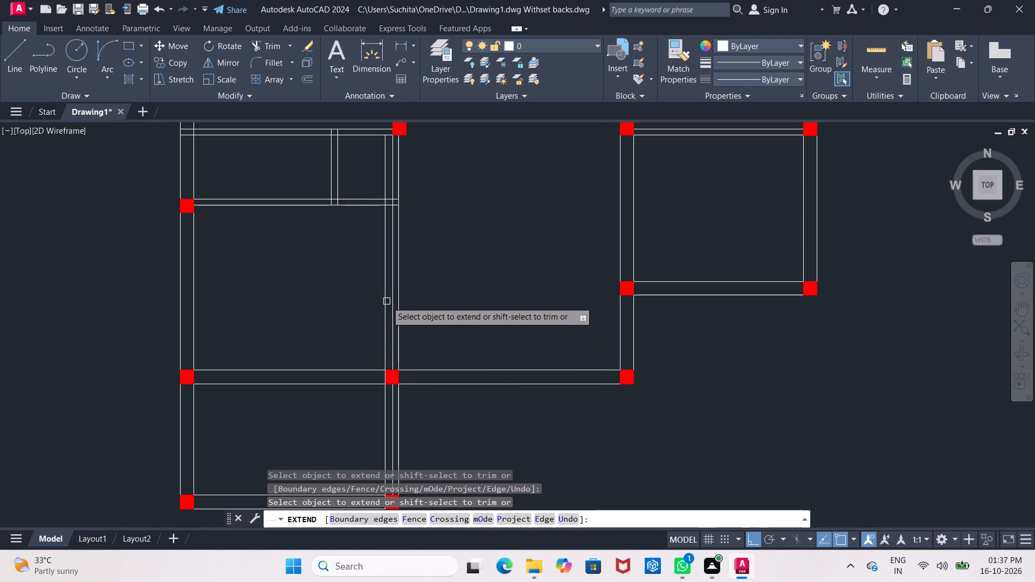
{"action": "left_click", "coordinate": [388, 293]}
{"action": "middle_click_drag", "start_coordinate": [388, 302], "coordinate": [375, 390]}
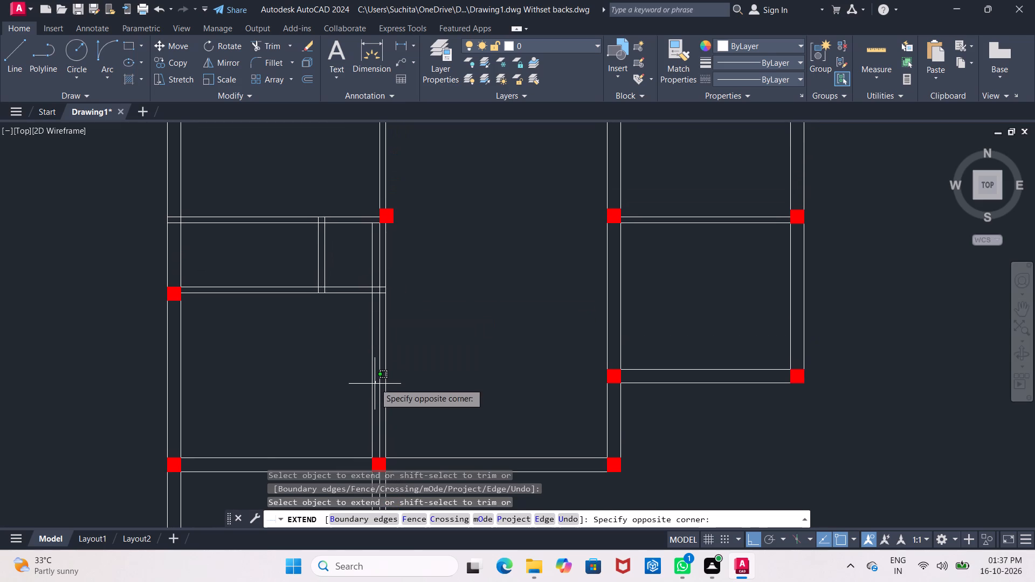
{"action": "key", "text": "Escape"}
Extend the same inner wall line through the left toilet's upper partition up to the plan's top exterior wall.
{"action": "scroll", "coordinate": [379, 374], "scroll_direction": "down", "scroll_amount": 3}
{"action": "scroll", "coordinate": [379, 373], "scroll_direction": "up", "scroll_amount": 3}
{"action": "scroll", "coordinate": [379, 372], "scroll_direction": "down", "scroll_amount": 3}
{"action": "scroll", "coordinate": [379, 372], "scroll_direction": "up", "scroll_amount": 2}
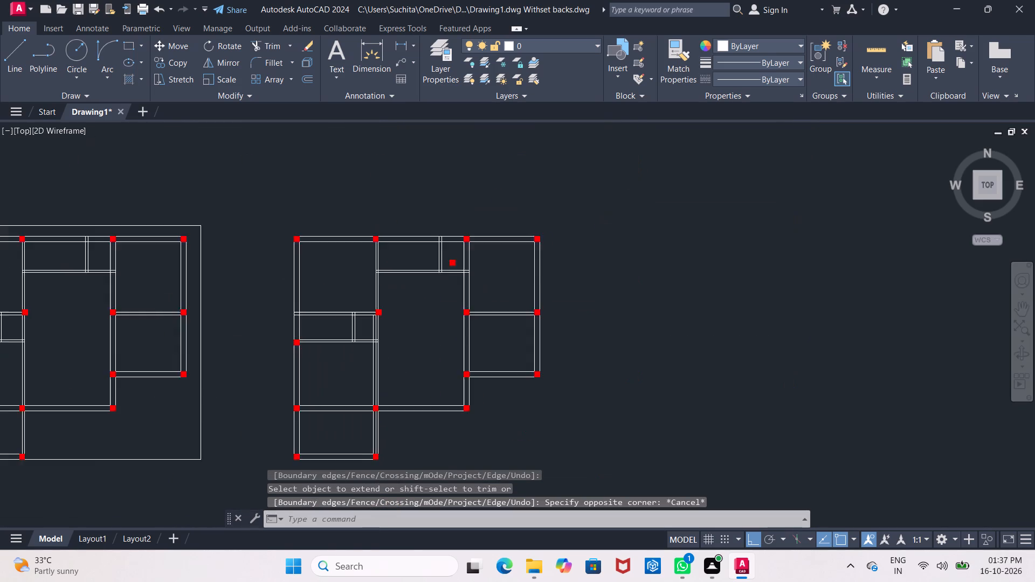
{"action": "middle_click_drag", "start_coordinate": [379, 372], "coordinate": [375, 381]}
{"action": "key", "text": "e"}
{"action": "key", "text": "x"}
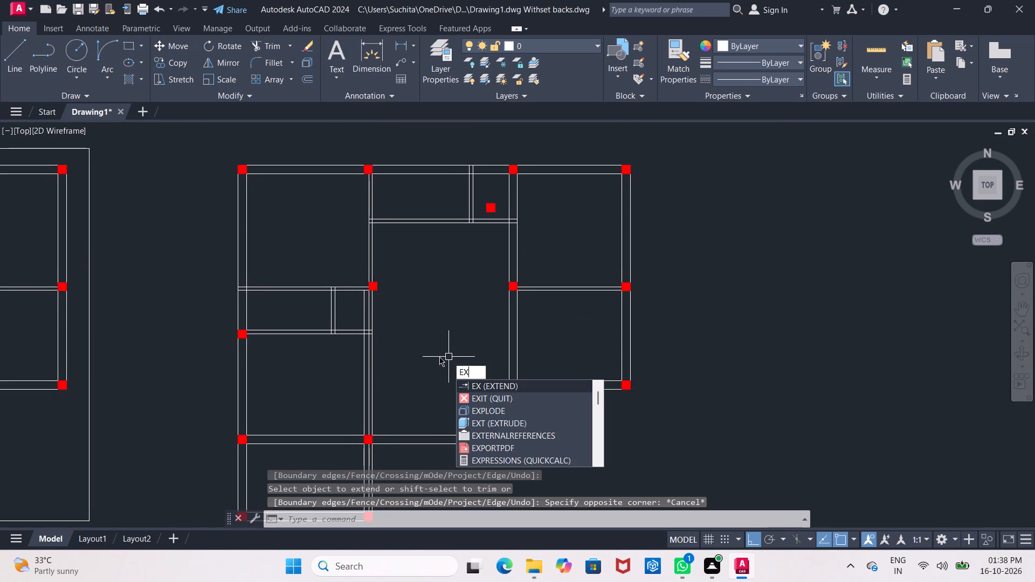
{"action": "key", "text": "Return"}
{"action": "key", "text": "Return"}
{"action": "scroll", "coordinate": [374, 323], "scroll_direction": "up", "scroll_amount": 2}
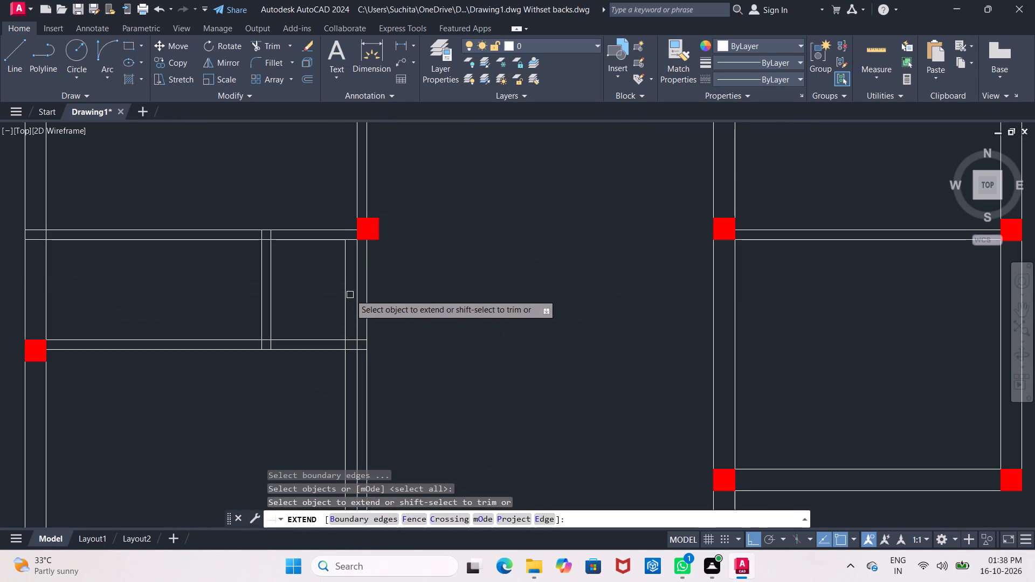
{"action": "double_click", "coordinate": [343, 299]}
{"action": "left_click", "coordinate": [342, 293]}
{"action": "left_click", "coordinate": [342, 280]}
{"action": "left_click", "coordinate": [343, 271]}
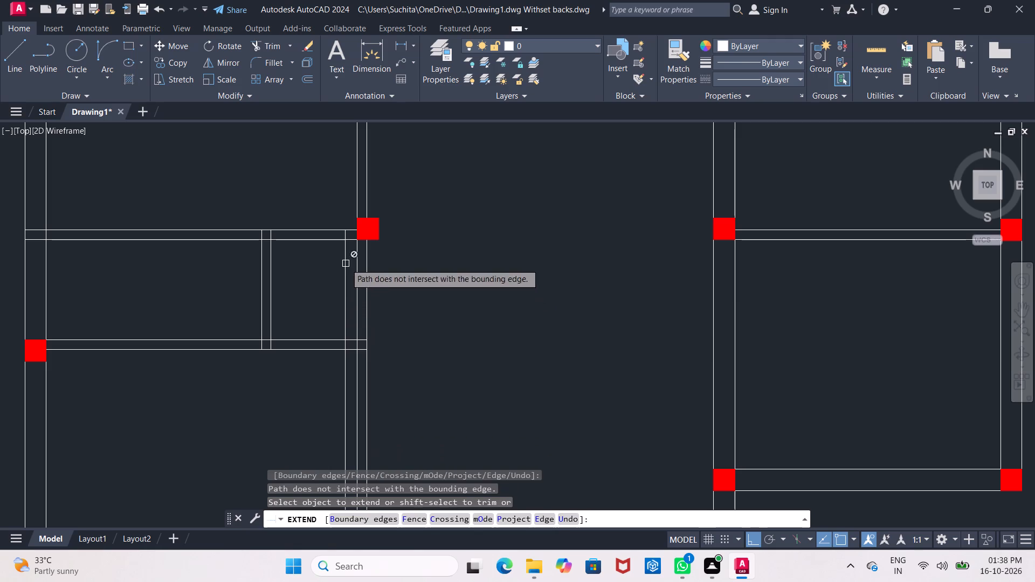
{"action": "left_click", "coordinate": [346, 264]}
{"action": "middle_click_drag", "start_coordinate": [346, 264], "coordinate": [315, 393]}
{"action": "scroll", "coordinate": [315, 393], "scroll_direction": "down", "scroll_amount": 1}
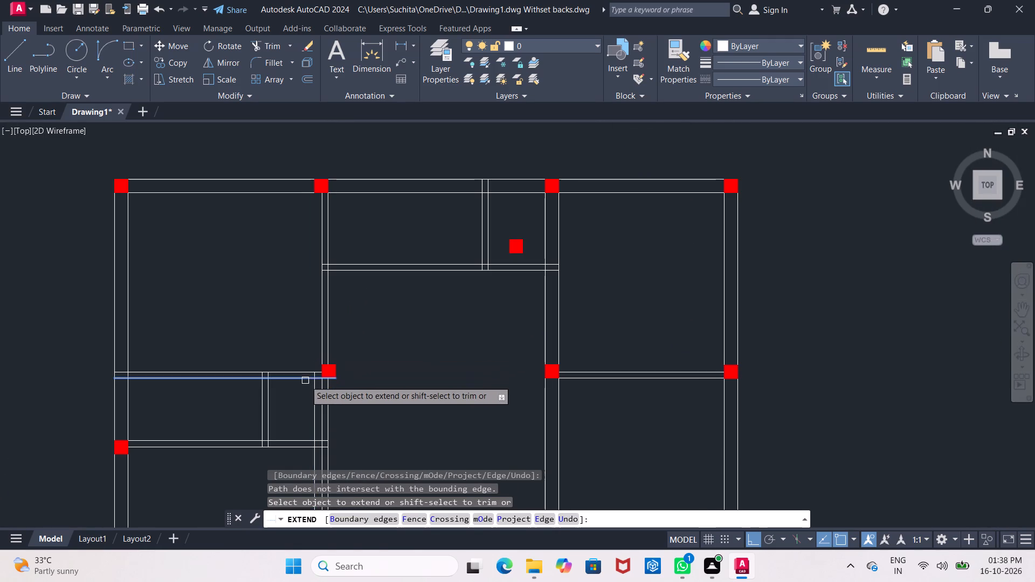
{"action": "left_click", "coordinate": [314, 378]}
{"action": "left_click", "coordinate": [314, 383]}
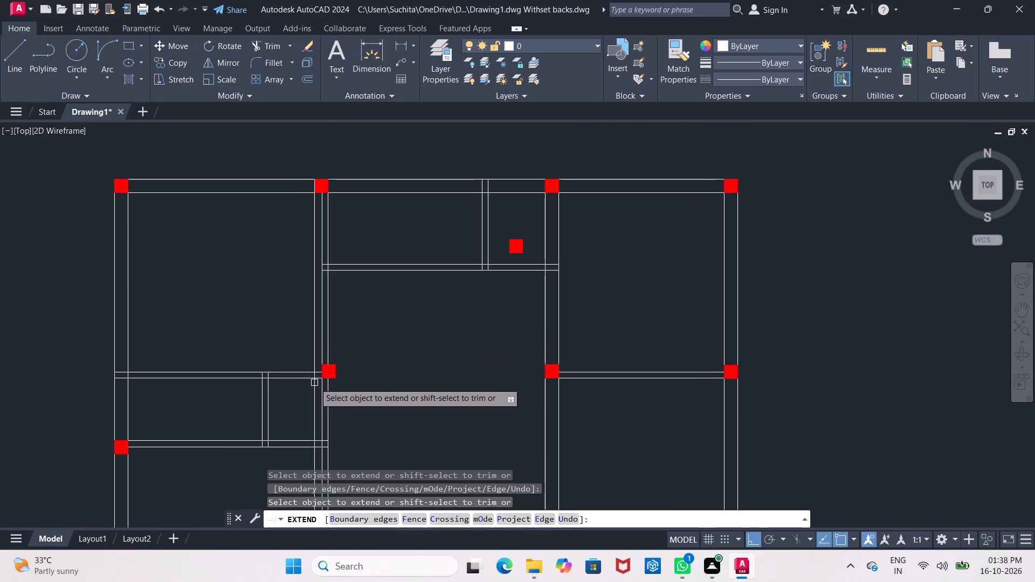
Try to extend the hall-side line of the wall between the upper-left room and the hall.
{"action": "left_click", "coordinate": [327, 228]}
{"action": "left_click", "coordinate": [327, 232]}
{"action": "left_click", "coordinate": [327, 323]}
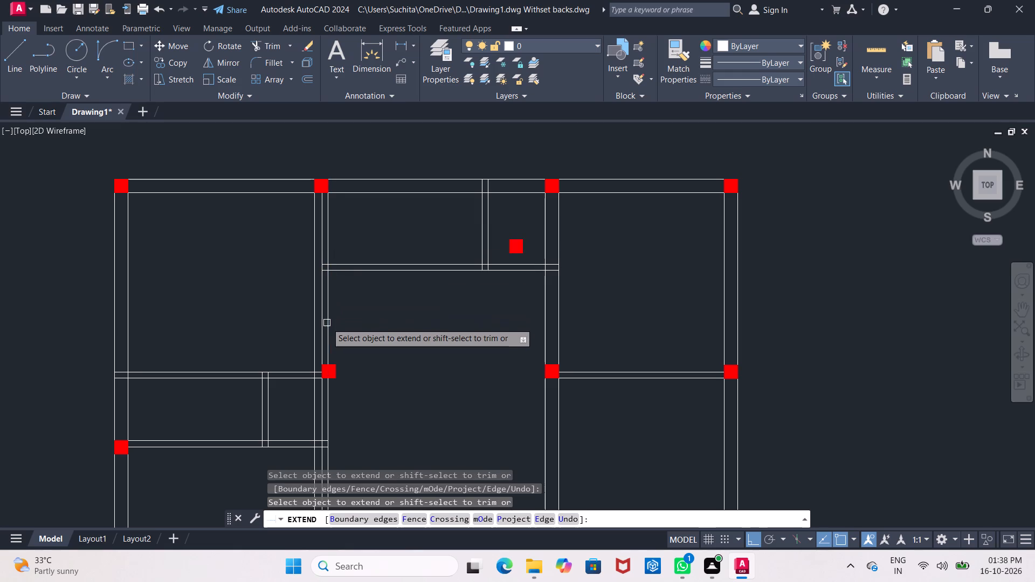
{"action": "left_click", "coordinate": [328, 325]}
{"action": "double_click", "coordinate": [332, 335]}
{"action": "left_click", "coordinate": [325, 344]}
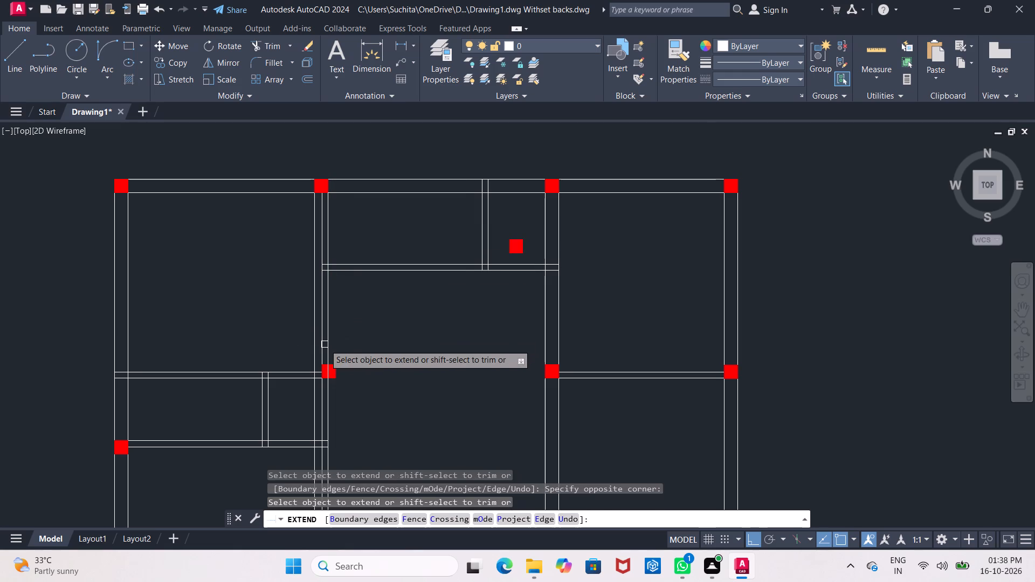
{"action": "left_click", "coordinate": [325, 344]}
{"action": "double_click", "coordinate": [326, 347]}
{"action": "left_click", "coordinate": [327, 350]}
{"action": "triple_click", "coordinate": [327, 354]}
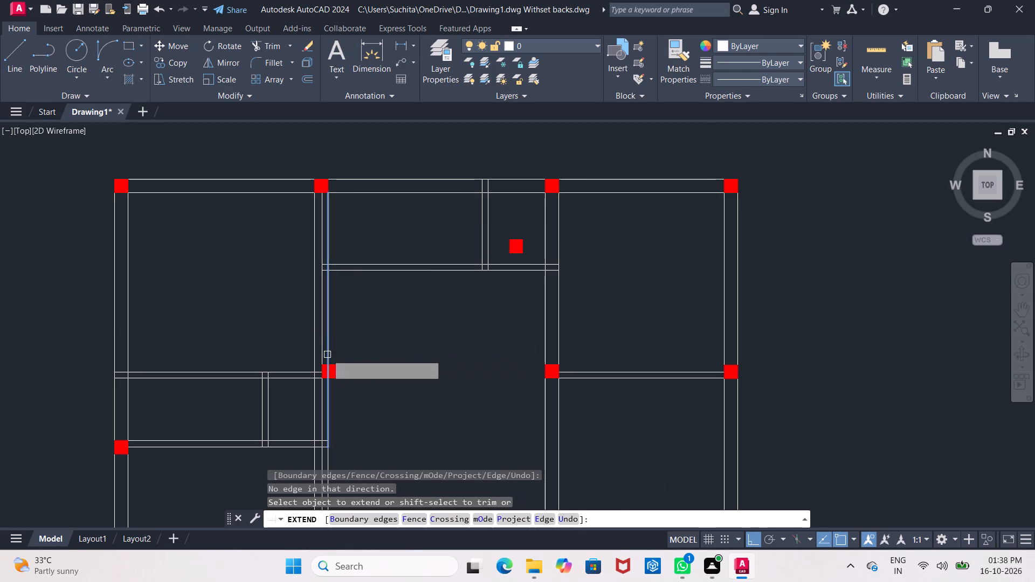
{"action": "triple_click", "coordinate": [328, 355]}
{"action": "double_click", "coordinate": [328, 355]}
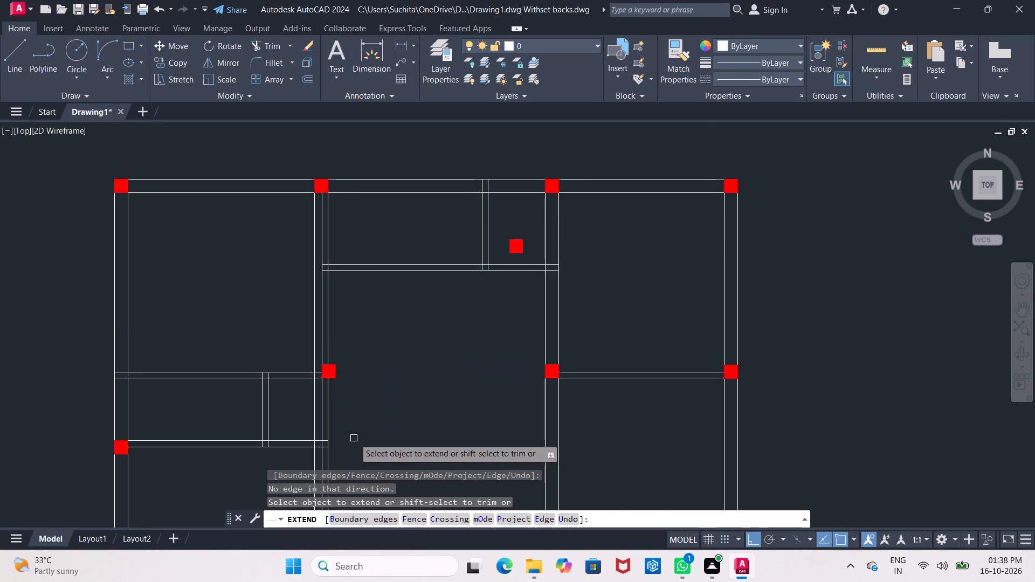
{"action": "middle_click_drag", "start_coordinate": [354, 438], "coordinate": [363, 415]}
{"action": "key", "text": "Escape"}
Offset the lower line of the left toilet's upper partition 9" upward.
{"action": "scroll", "coordinate": [363, 410], "scroll_direction": "up", "scroll_amount": 2}
{"action": "middle_click_drag", "start_coordinate": [364, 406], "coordinate": [364, 412]}
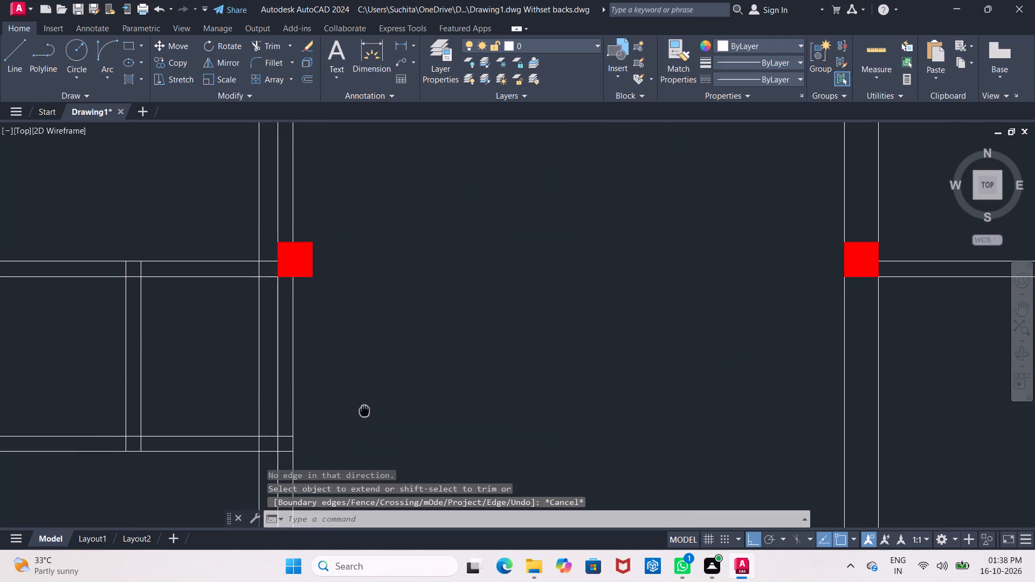
{"action": "middle_click_drag", "start_coordinate": [364, 412], "coordinate": [362, 419]}
{"action": "key", "text": "o"}
{"action": "key", "text": "Return"}
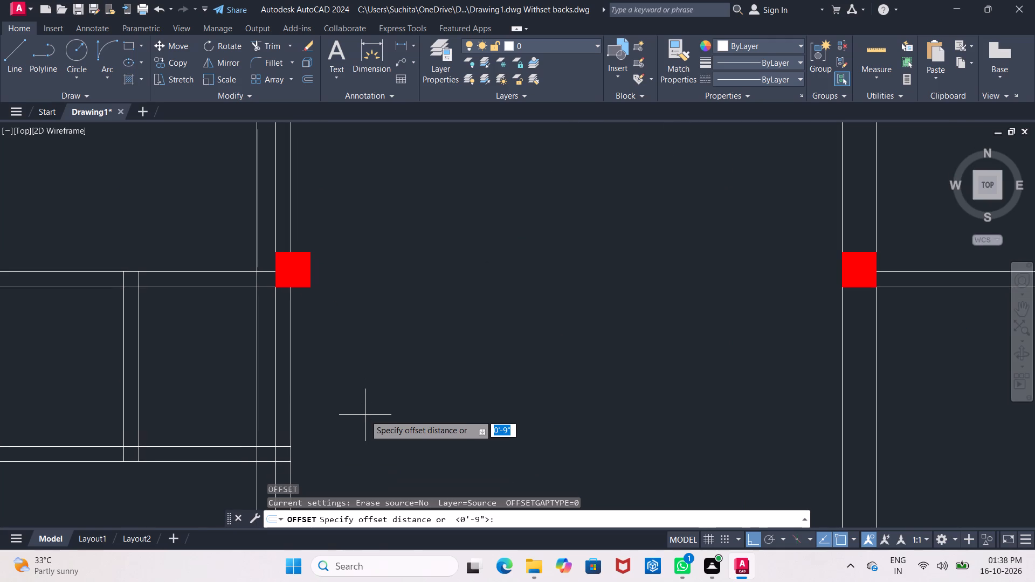
{"action": "type", "text": "9\""}
{"action": "key", "text": "Return"}
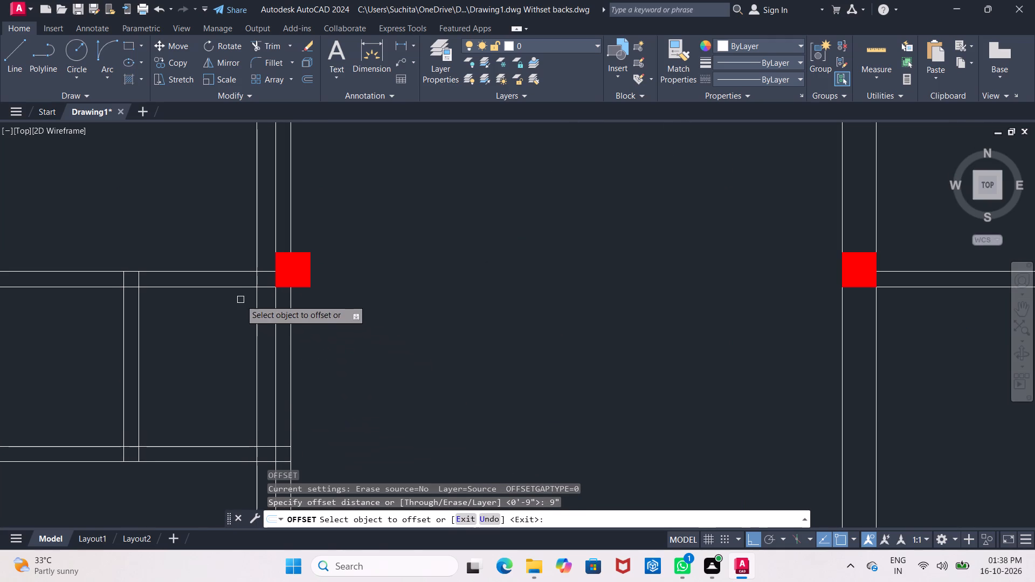
{"action": "left_click", "coordinate": [238, 288]}
{"action": "left_click", "coordinate": [234, 242]}
{"action": "middle_click_drag", "start_coordinate": [385, 390], "coordinate": [404, 400]}
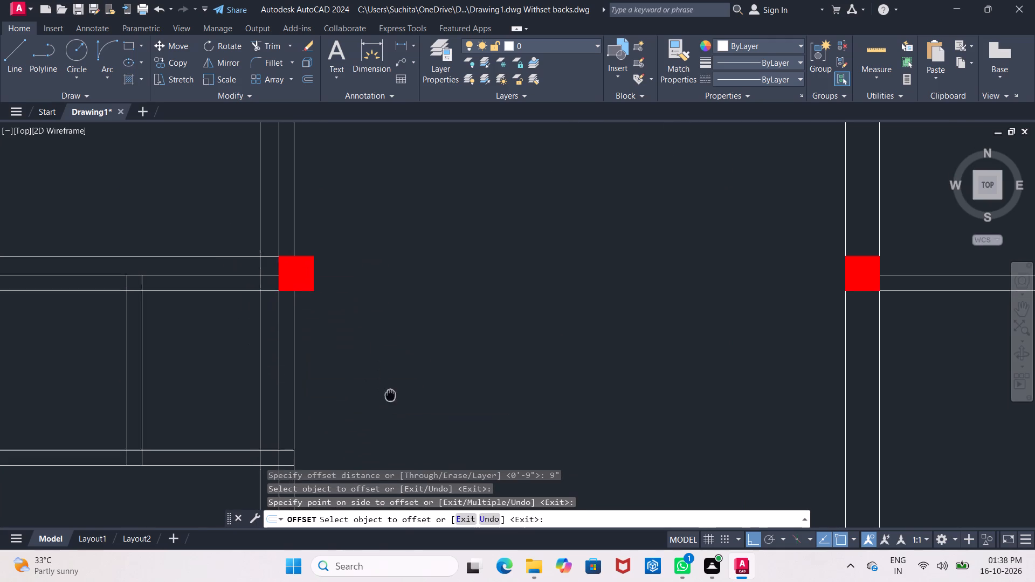
{"action": "middle_click_drag", "start_coordinate": [404, 400], "coordinate": [424, 405]}
{"action": "key", "text": "Escape"}
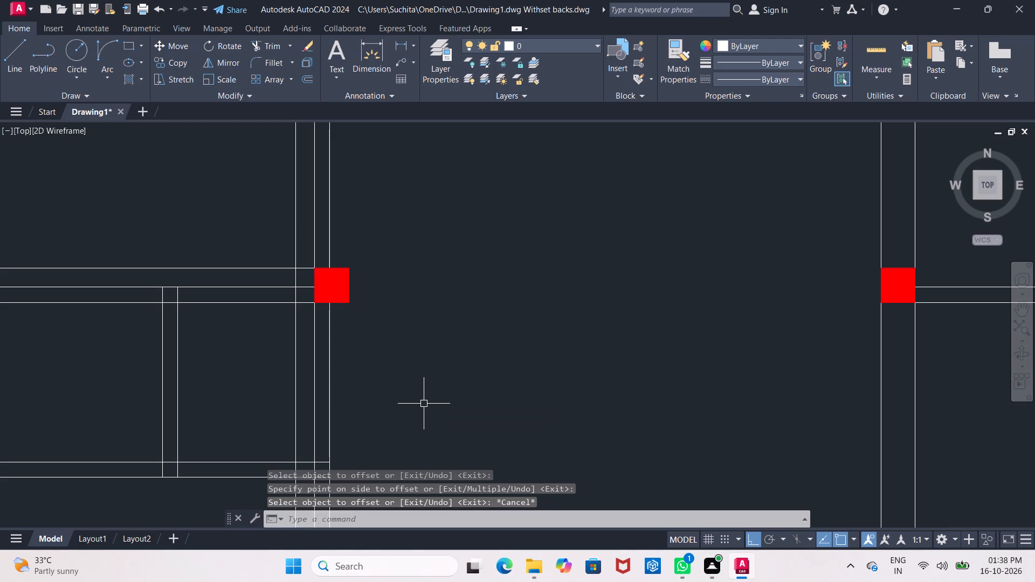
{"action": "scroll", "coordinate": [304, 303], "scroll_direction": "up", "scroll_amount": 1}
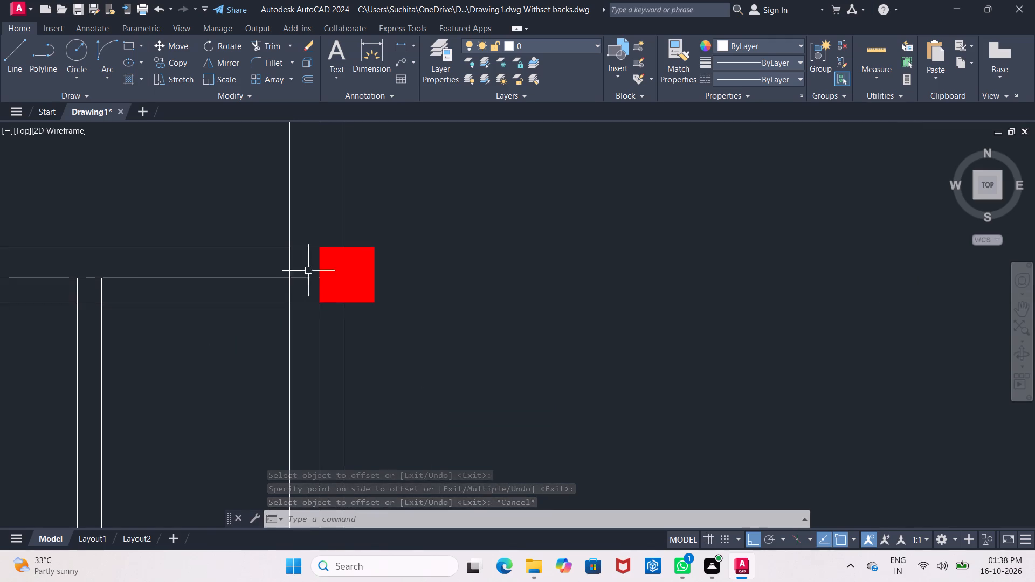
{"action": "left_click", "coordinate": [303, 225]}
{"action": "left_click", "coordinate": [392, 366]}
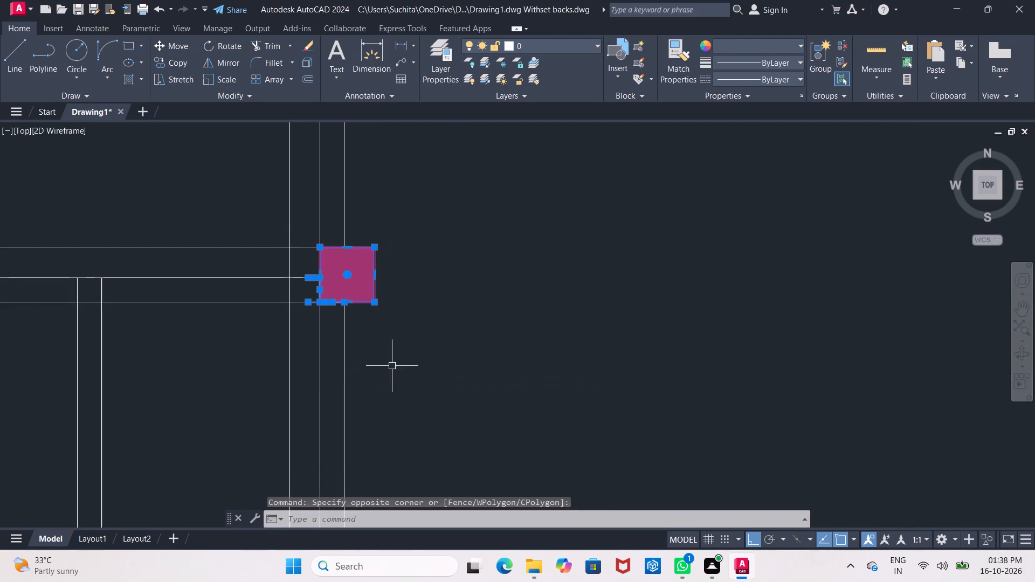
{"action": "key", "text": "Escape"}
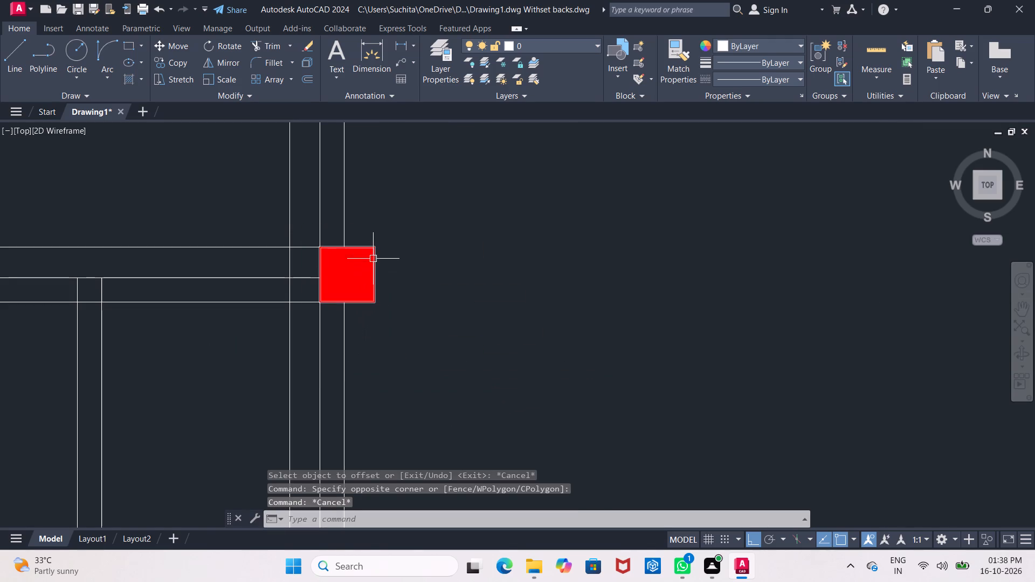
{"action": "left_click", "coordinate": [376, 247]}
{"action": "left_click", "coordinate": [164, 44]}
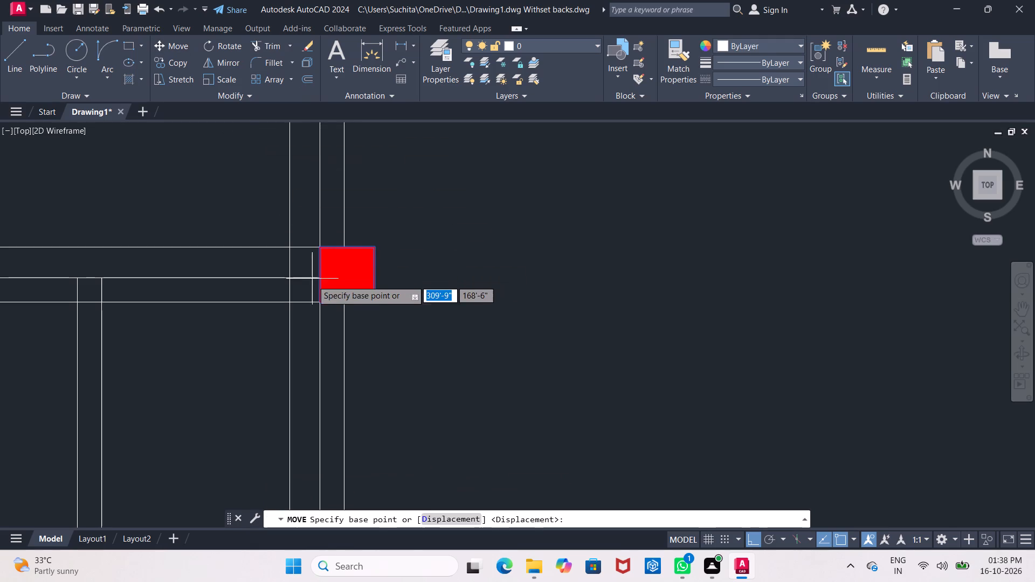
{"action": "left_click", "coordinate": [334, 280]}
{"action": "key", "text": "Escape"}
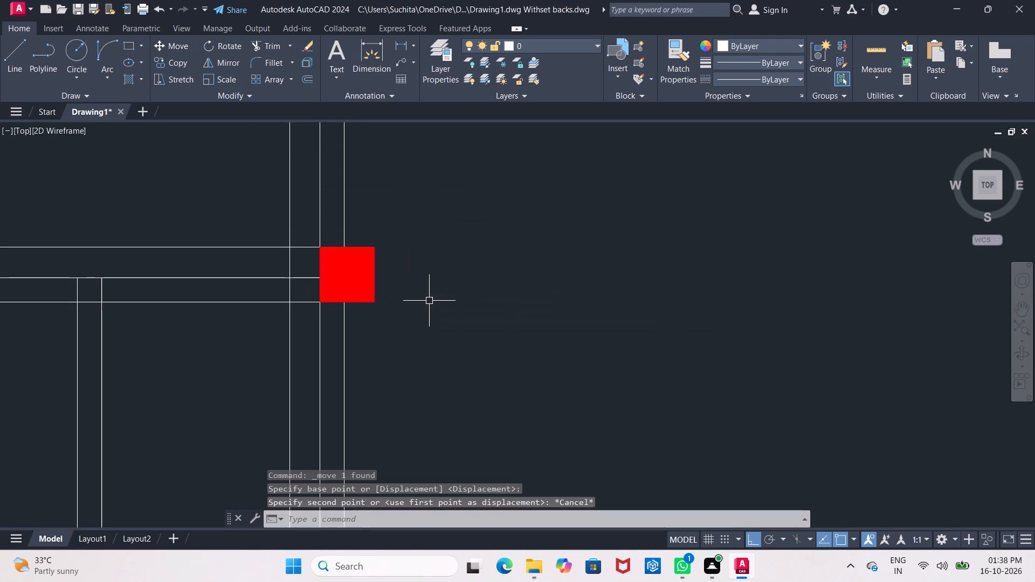
Move the red column and its short edge lines out of the wall junction into the empty space beside it.
{"action": "left_click_drag", "start_coordinate": [312, 219], "coordinate": [312, 242]}
{"action": "left_click", "coordinate": [413, 354]}
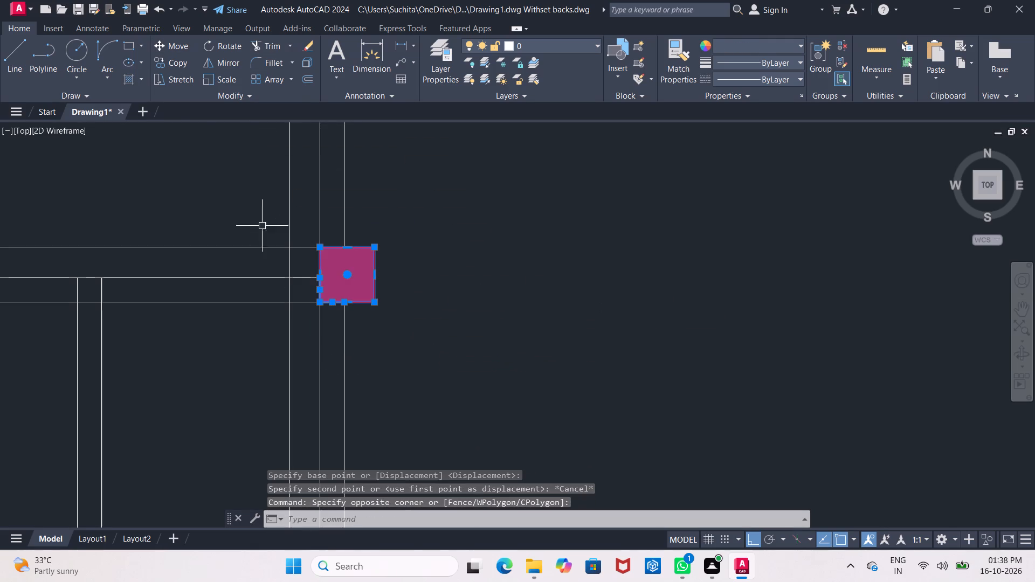
{"action": "left_click", "coordinate": [171, 43]}
{"action": "left_click", "coordinate": [348, 278]}
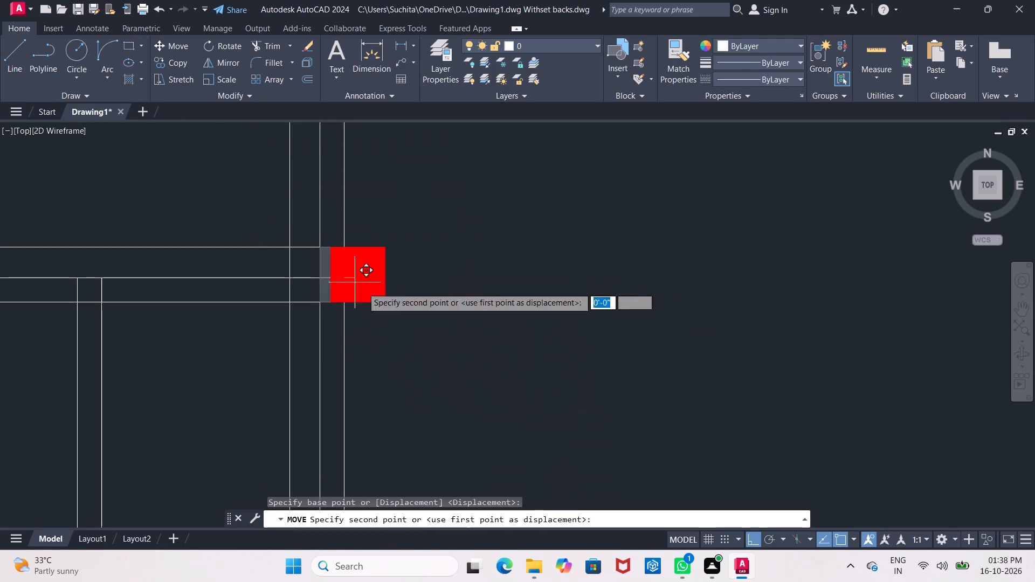
{"action": "left_click", "coordinate": [475, 329]}
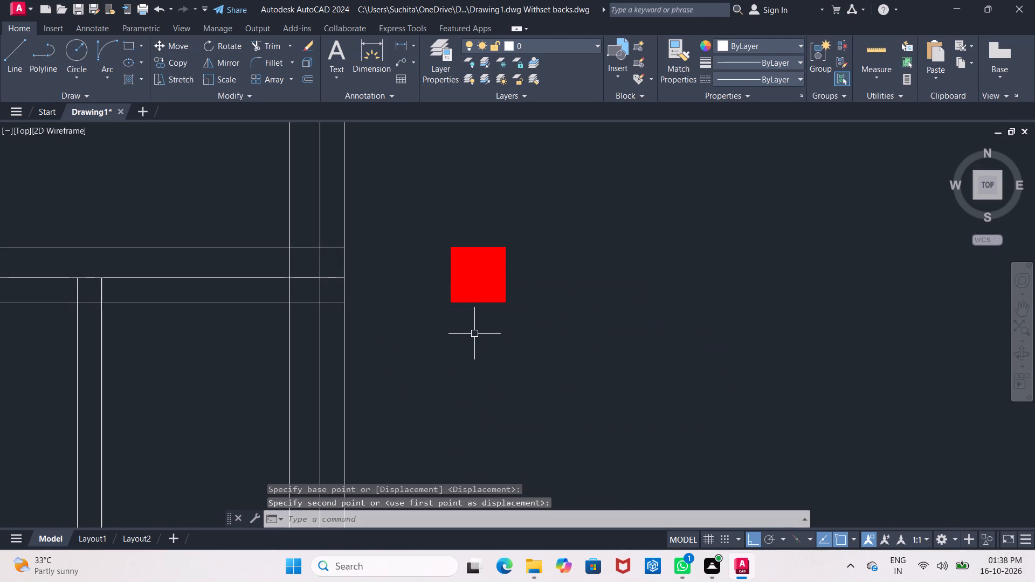
{"action": "left_click_drag", "start_coordinate": [419, 214], "coordinate": [427, 230]}
{"action": "left_click", "coordinate": [553, 442]}
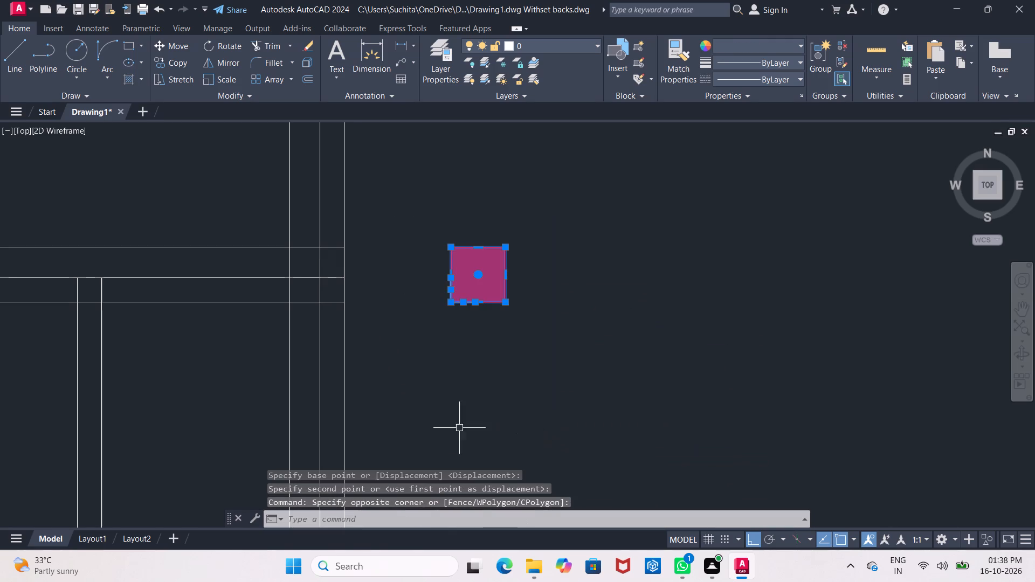
{"action": "key", "text": "Escape"}
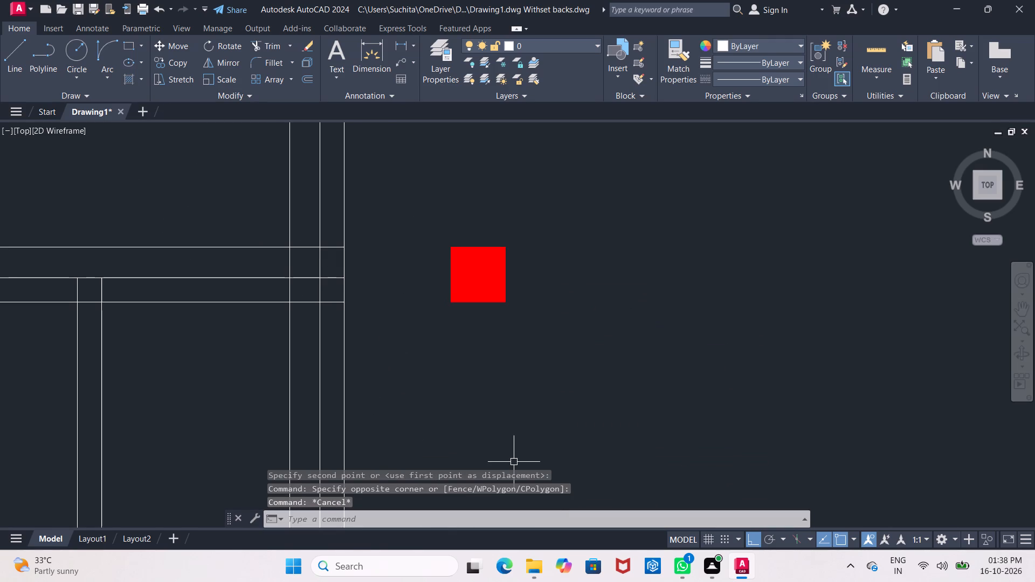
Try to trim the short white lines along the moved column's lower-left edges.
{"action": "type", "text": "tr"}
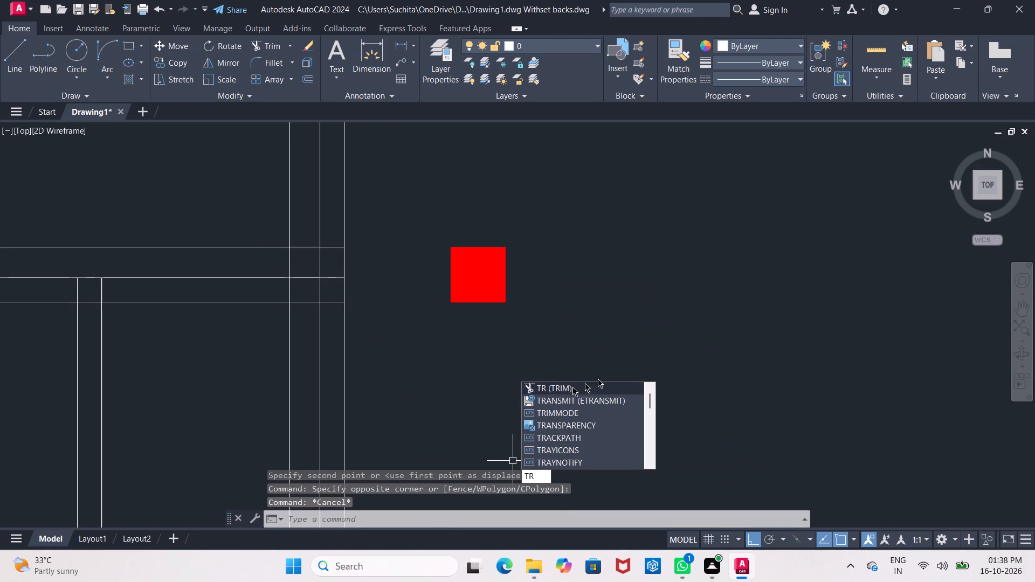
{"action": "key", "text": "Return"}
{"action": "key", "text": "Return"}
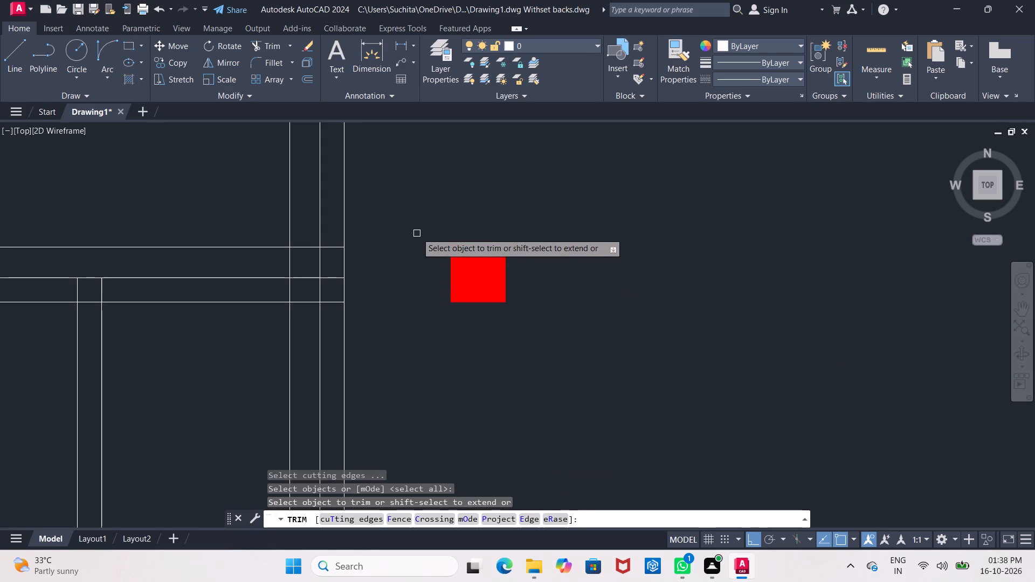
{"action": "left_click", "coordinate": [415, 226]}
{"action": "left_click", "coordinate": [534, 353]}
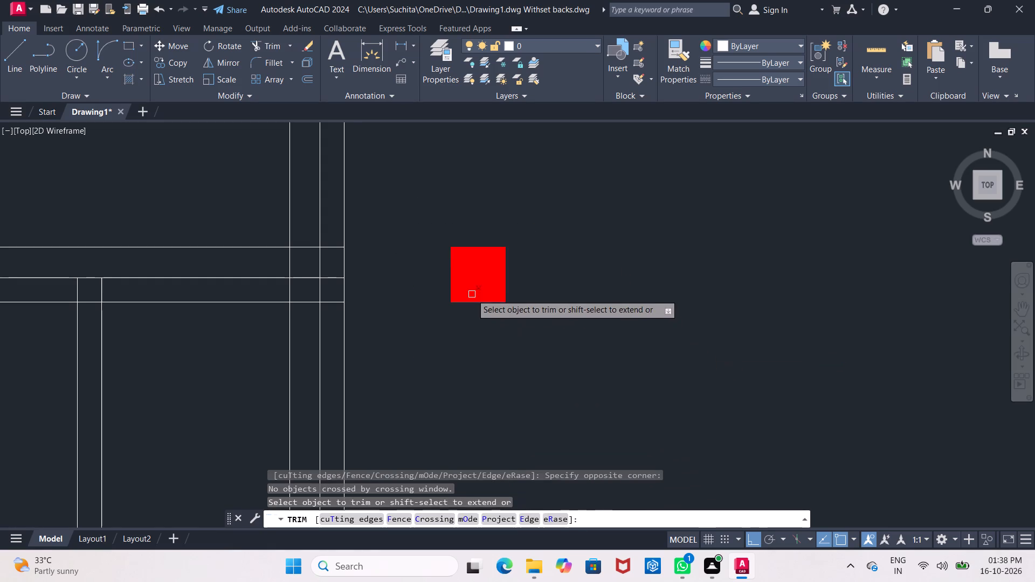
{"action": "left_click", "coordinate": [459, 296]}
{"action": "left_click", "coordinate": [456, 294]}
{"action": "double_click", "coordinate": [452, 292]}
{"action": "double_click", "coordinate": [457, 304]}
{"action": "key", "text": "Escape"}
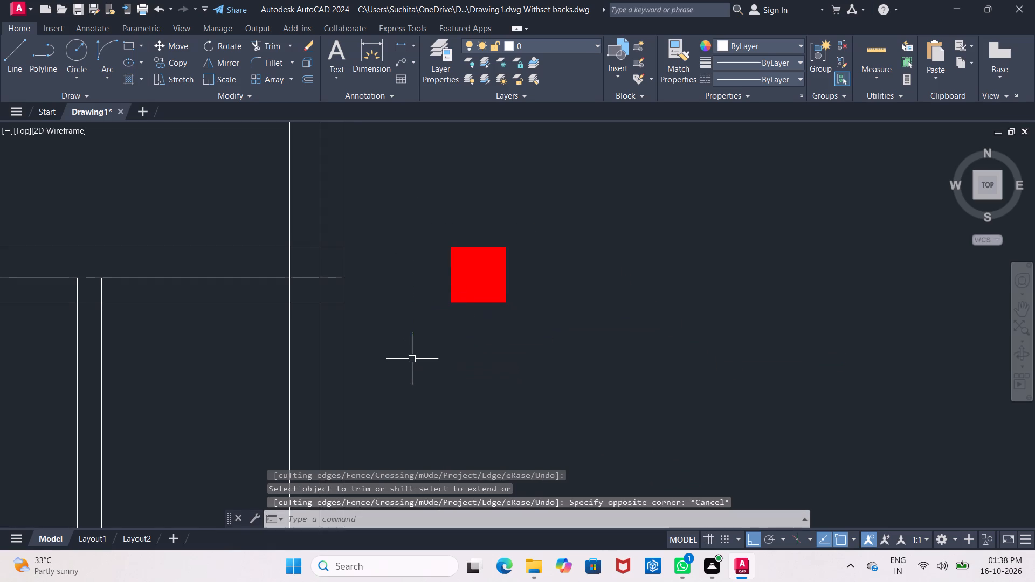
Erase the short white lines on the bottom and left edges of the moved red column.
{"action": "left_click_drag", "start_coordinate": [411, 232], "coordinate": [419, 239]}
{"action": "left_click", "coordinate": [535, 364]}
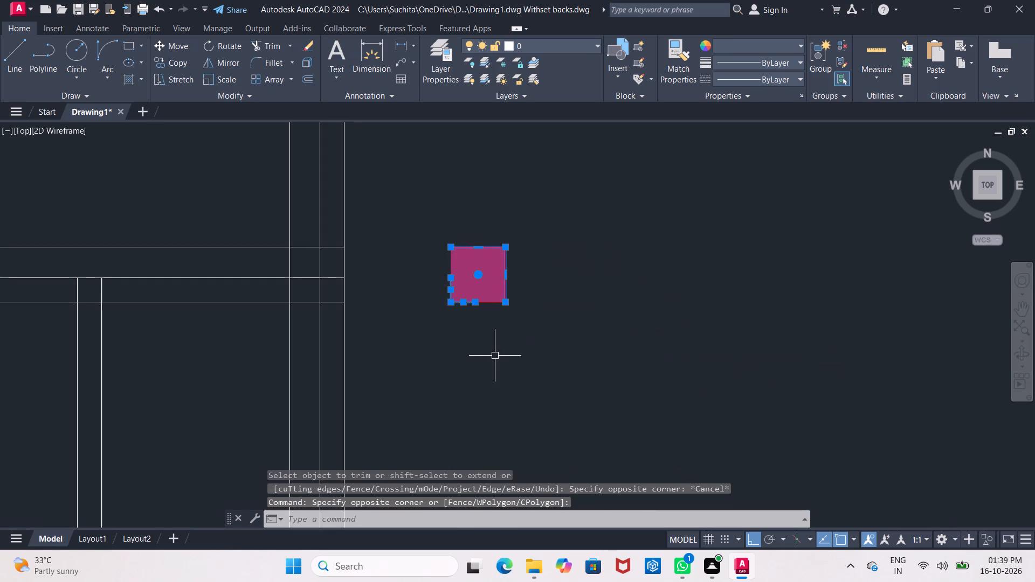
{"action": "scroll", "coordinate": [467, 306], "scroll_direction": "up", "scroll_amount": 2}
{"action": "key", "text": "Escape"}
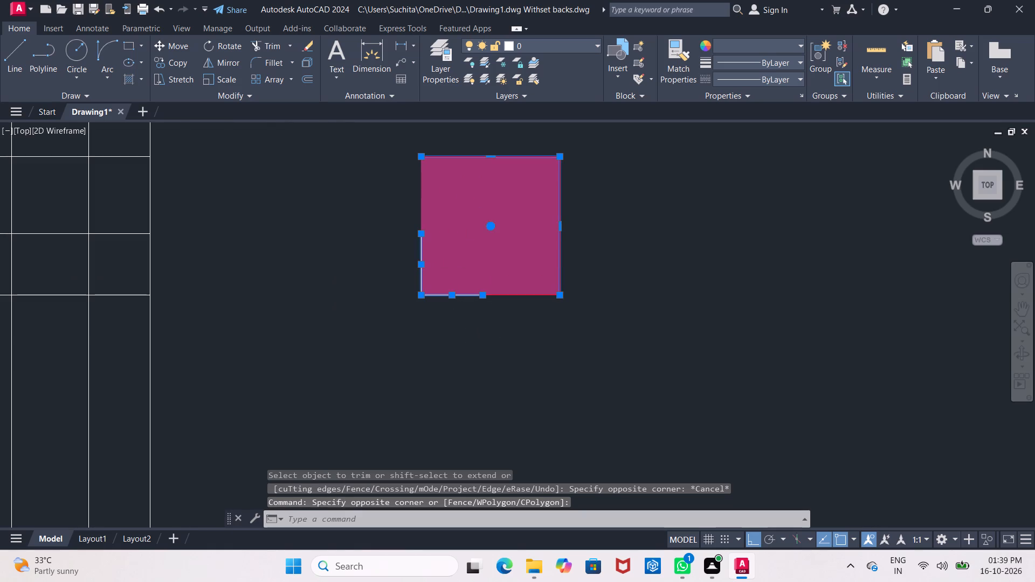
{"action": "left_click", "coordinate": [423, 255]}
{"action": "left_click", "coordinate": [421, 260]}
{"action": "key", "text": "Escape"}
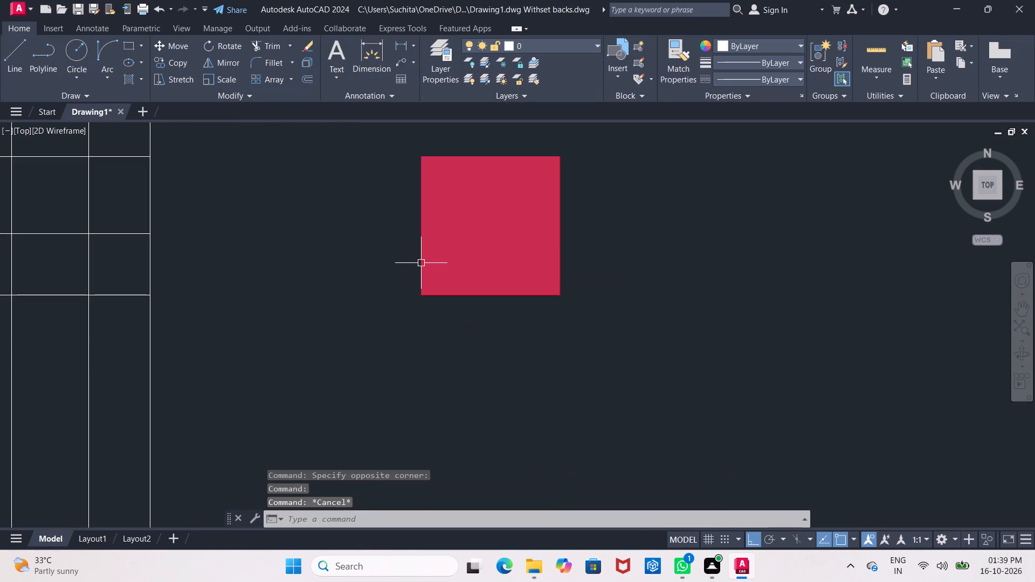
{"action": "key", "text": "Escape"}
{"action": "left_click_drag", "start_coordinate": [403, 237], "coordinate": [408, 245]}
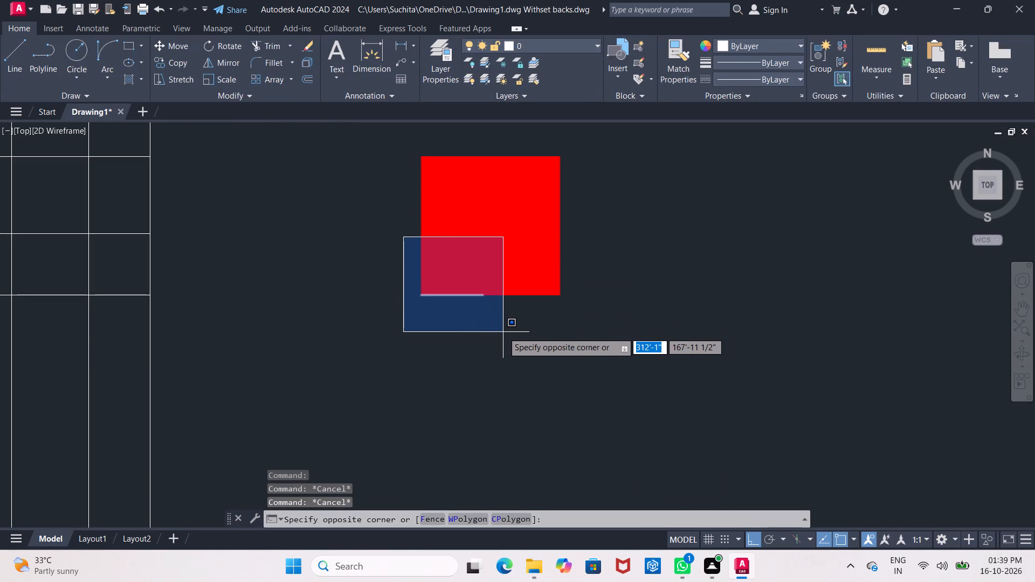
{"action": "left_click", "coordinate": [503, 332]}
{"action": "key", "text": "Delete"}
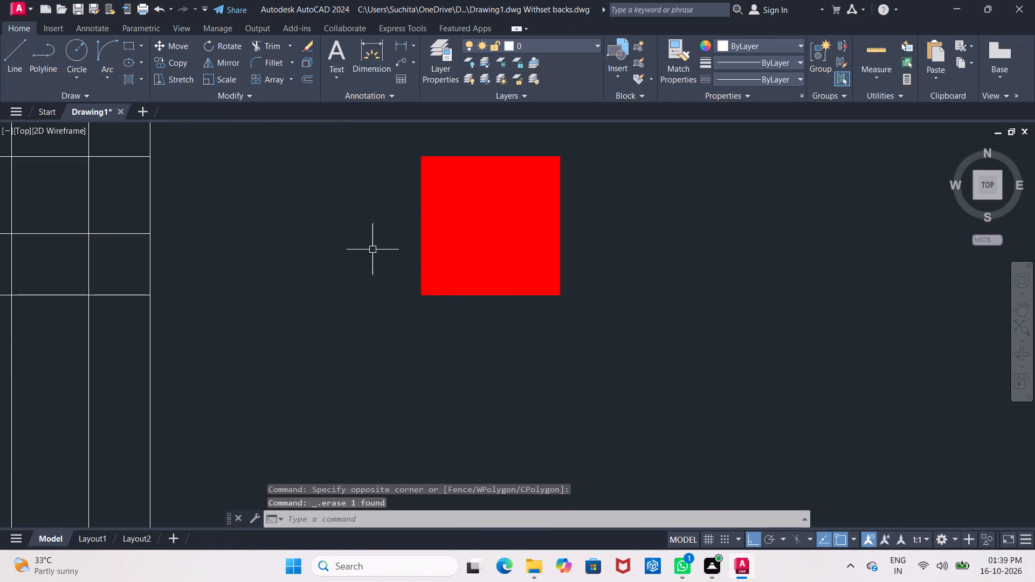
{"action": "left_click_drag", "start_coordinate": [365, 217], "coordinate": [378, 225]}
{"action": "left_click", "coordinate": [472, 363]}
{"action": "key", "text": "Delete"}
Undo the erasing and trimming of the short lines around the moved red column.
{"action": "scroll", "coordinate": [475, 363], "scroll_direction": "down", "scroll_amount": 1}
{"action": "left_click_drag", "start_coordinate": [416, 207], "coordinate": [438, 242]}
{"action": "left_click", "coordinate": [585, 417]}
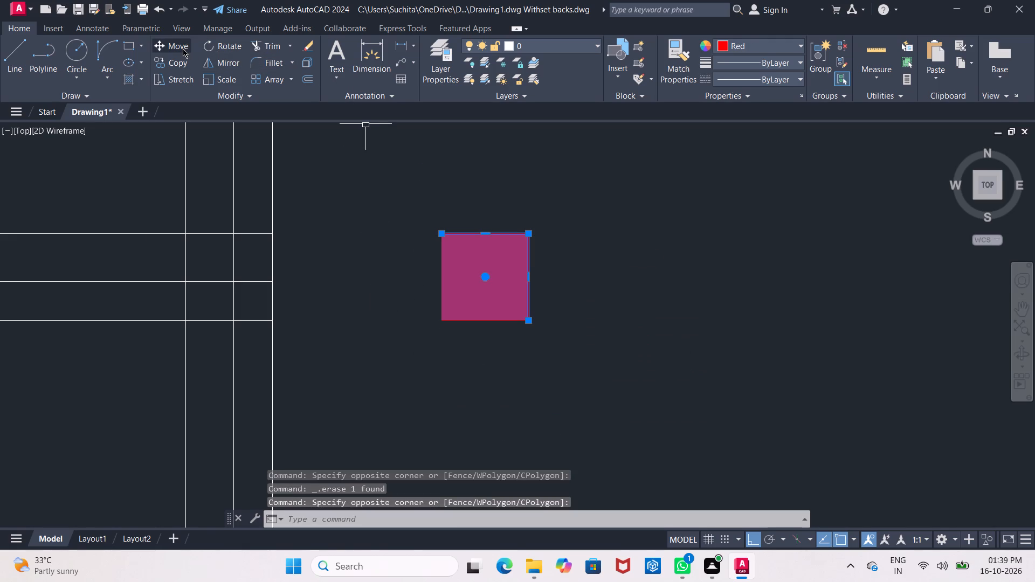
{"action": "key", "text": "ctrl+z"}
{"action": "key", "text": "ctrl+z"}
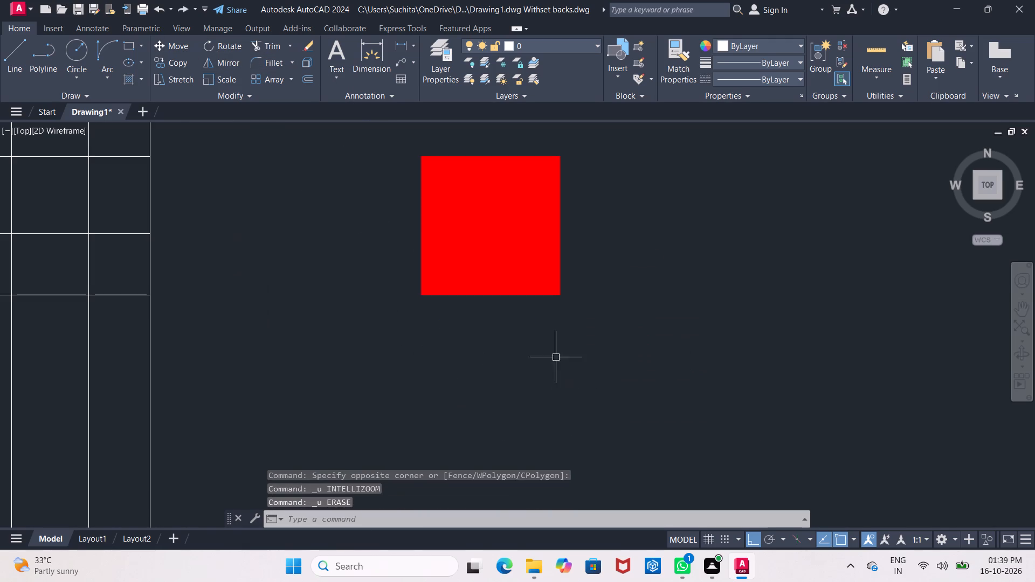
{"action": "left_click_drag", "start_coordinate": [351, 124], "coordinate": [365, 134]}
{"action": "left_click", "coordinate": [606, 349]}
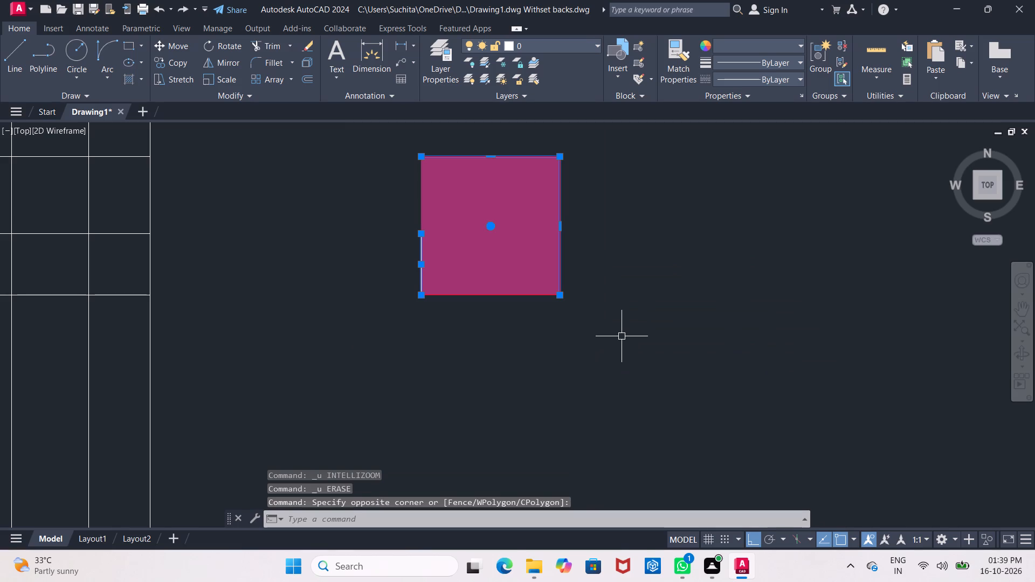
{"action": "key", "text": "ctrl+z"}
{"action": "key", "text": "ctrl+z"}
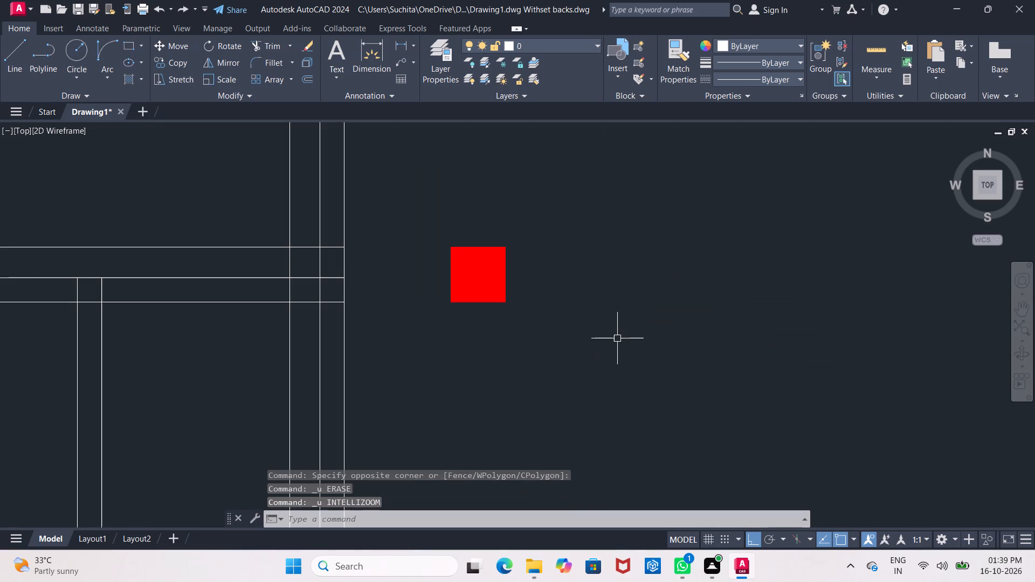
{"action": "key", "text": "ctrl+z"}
Move the red column by its top-right corner back to the wall junction's outer line, leaving the short lines behind.
{"action": "left_click_drag", "start_coordinate": [398, 218], "coordinate": [404, 223], "text": "ctrl"}
{"action": "left_click", "coordinate": [677, 429]}
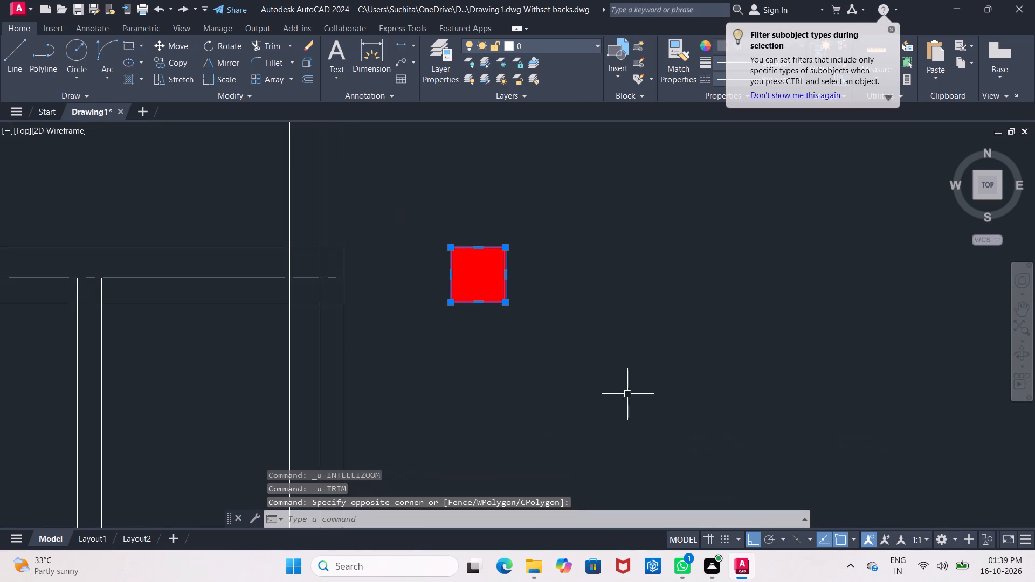
{"action": "left_click", "coordinate": [184, 50]}
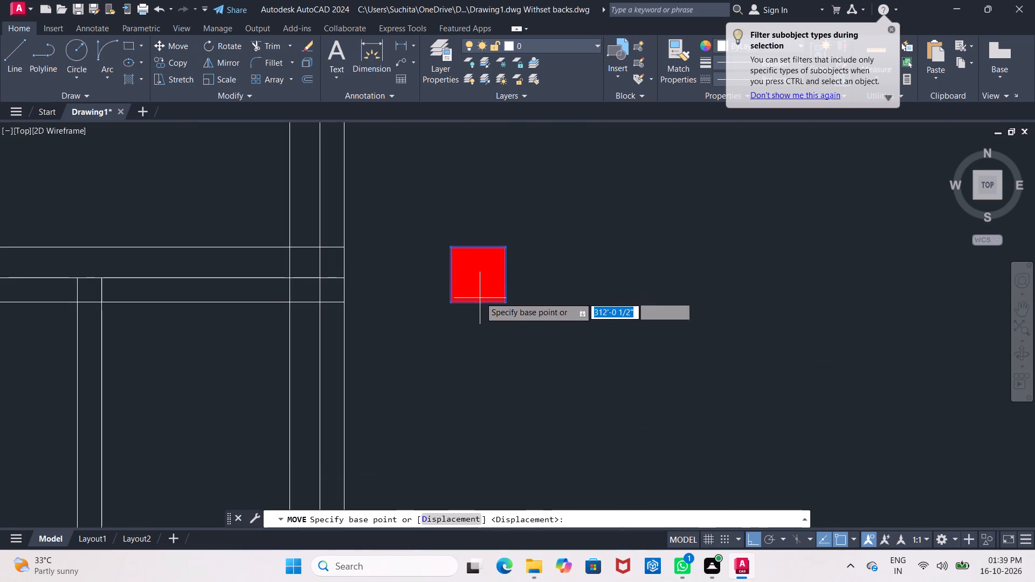
{"action": "left_click", "coordinate": [502, 247]}
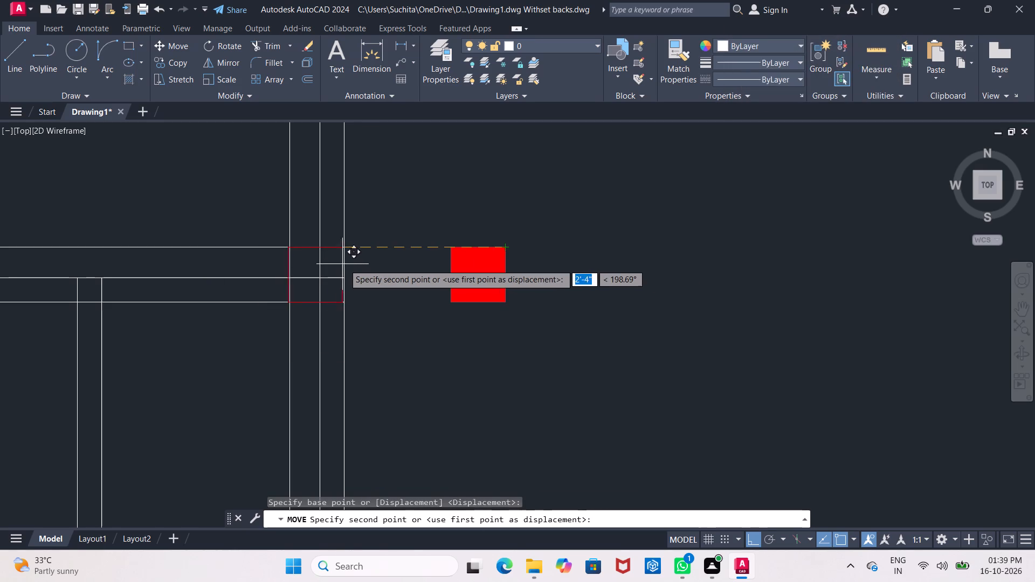
{"action": "left_click", "coordinate": [344, 263]}
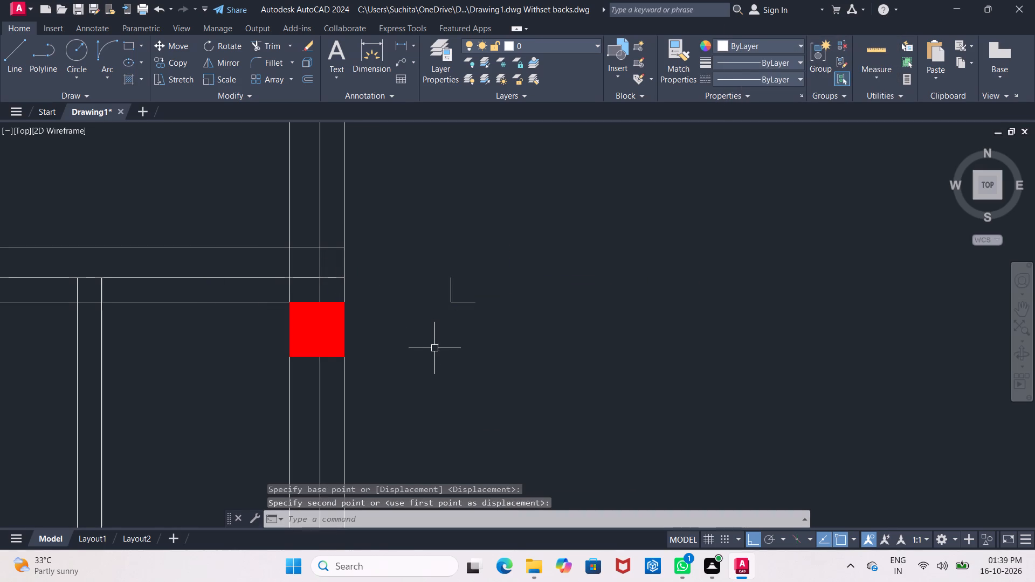
Erase the two leftover short lines forming an L beside the wall junction.
{"action": "left_click_drag", "start_coordinate": [426, 235], "coordinate": [429, 241]}
{"action": "left_click", "coordinate": [507, 364]}
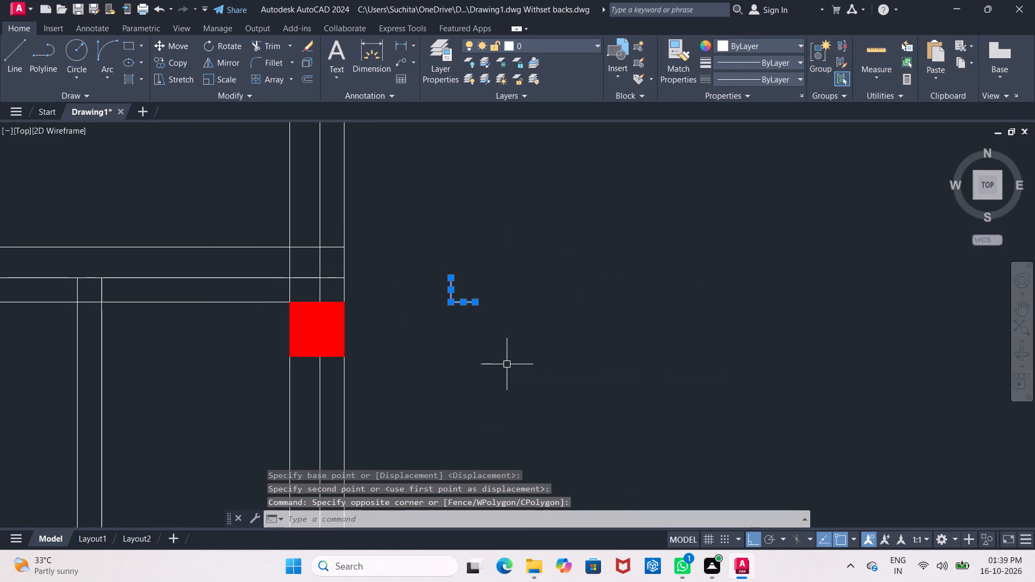
{"action": "key", "text": "Delete"}
Move the red column up 9" so its top-right corner meets the wall junction's upper outer corner.
{"action": "left_click", "coordinate": [245, 290]}
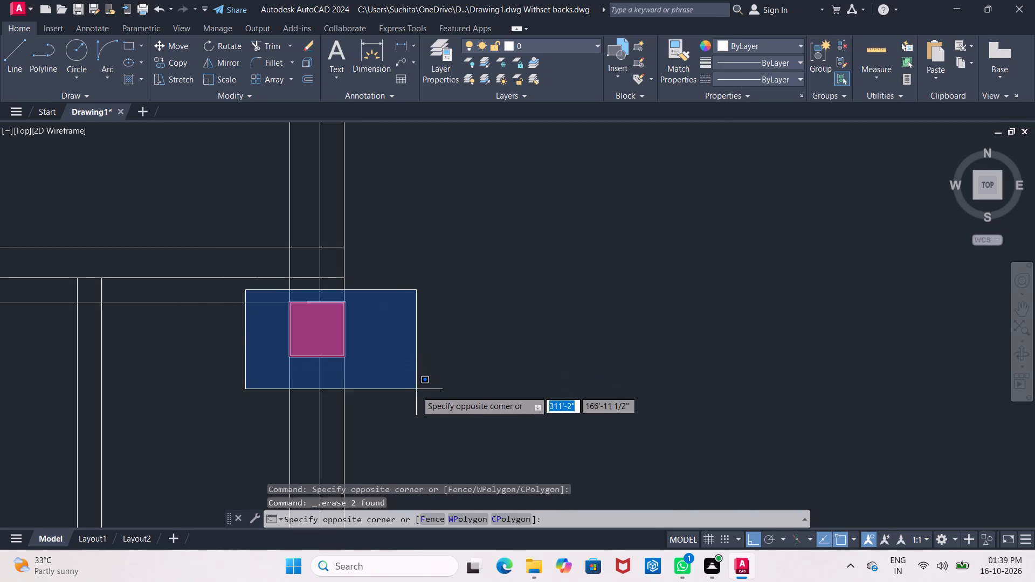
{"action": "left_click", "coordinate": [416, 391]}
{"action": "left_click", "coordinate": [184, 46]}
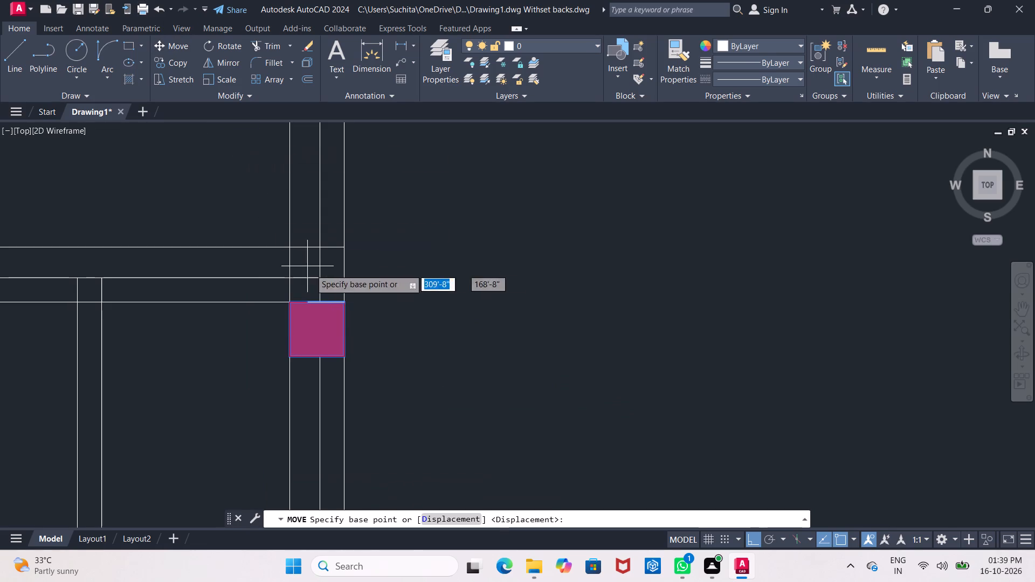
{"action": "left_click", "coordinate": [342, 306]}
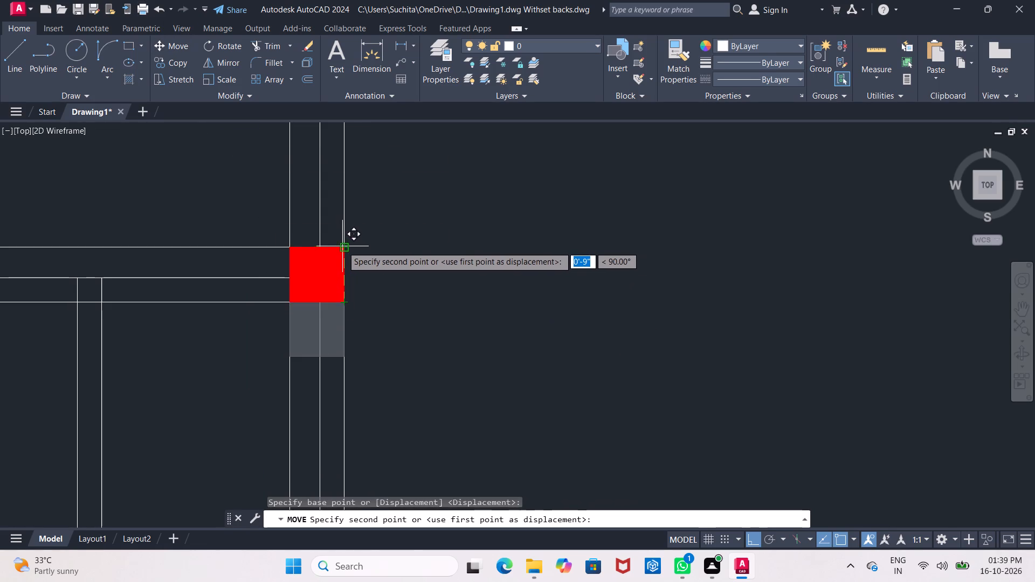
{"action": "left_click", "coordinate": [343, 247]}
{"action": "key", "text": "Escape"}
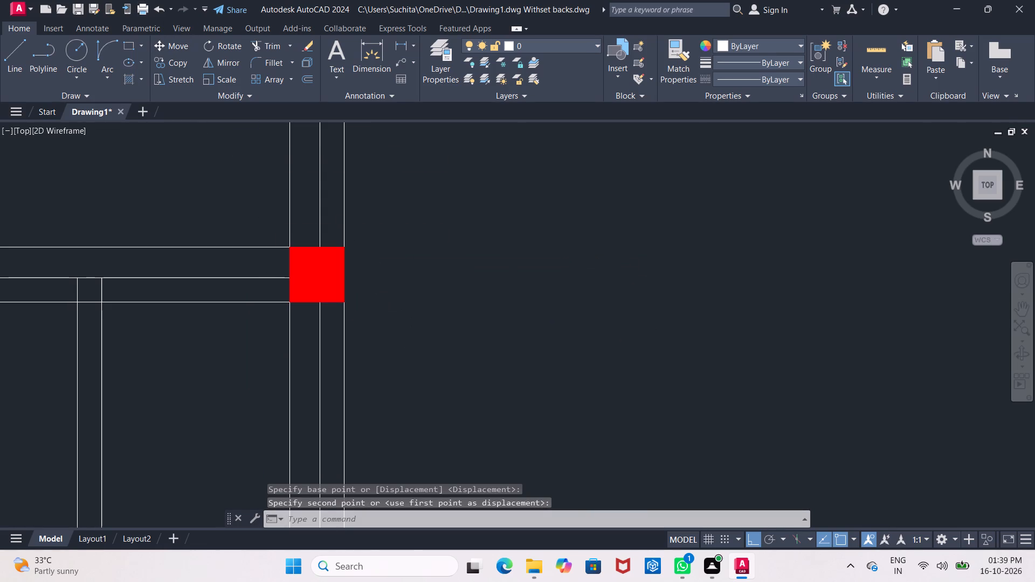
Stretch the right end of the horizontal wall's middle line 2' past the red column into the hall.
{"action": "scroll", "coordinate": [418, 361], "scroll_direction": "down", "scroll_amount": 2}
{"action": "left_click", "coordinate": [340, 328]}
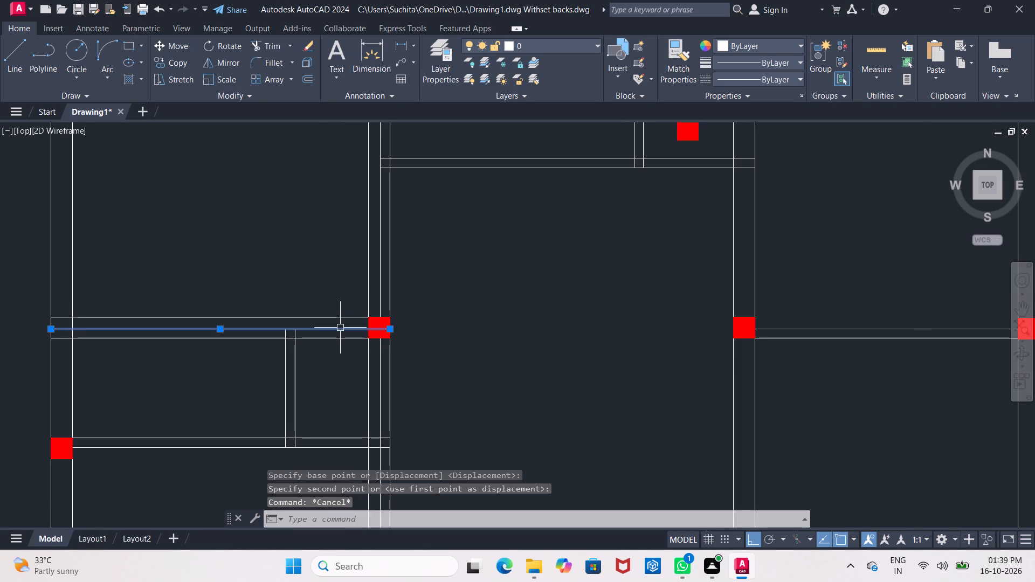
{"action": "left_click", "coordinate": [391, 329]}
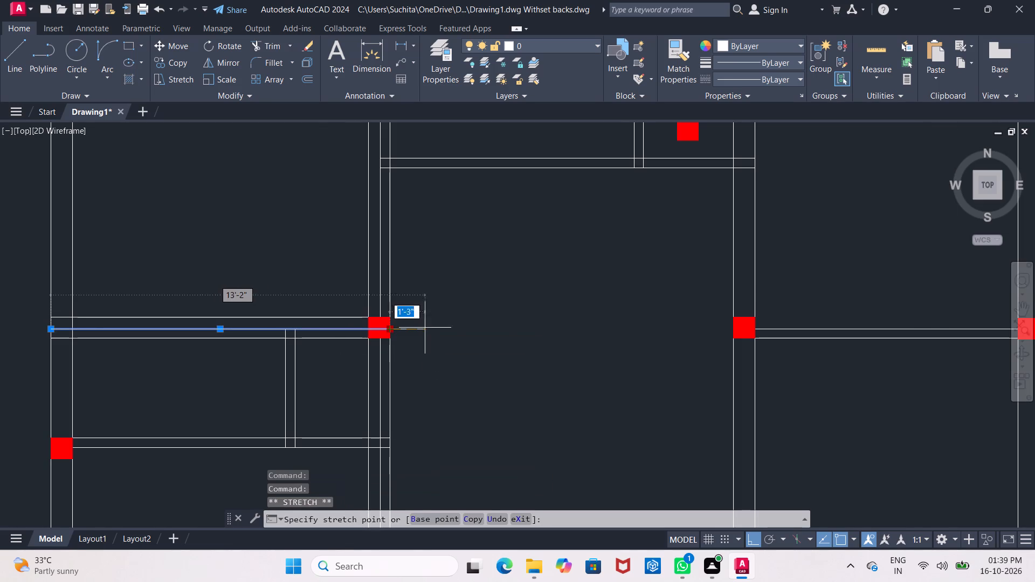
{"action": "type", "text": "2'"}
{"action": "key", "text": "Return"}
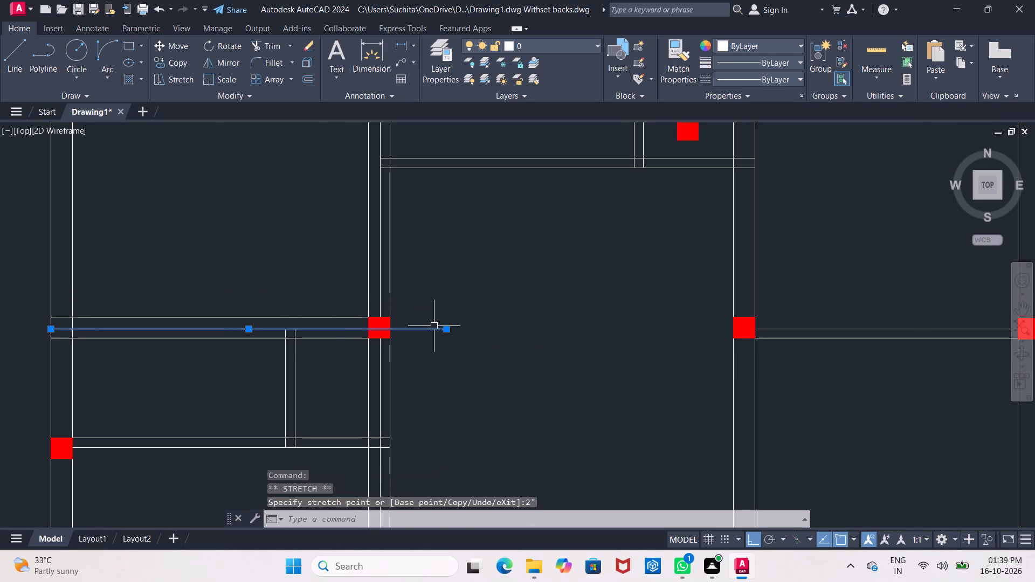
{"action": "left_click", "coordinate": [418, 330]}
{"action": "left_click", "coordinate": [501, 377]}
{"action": "key", "text": "Escape"}
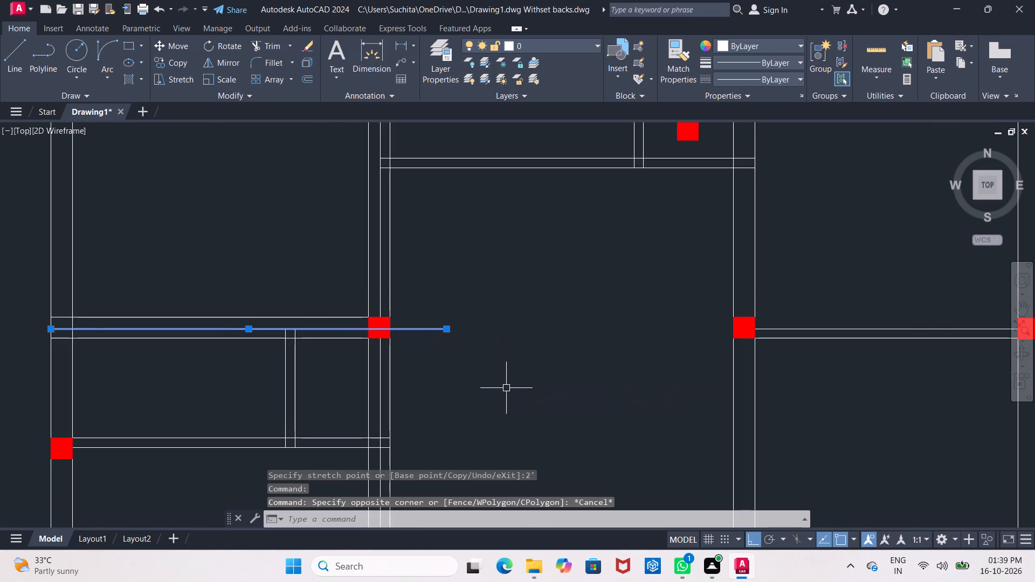
{"action": "middle_click_drag", "start_coordinate": [450, 398], "coordinate": [795, 406]}
{"action": "scroll", "coordinate": [439, 370], "scroll_direction": "down", "scroll_amount": 1}
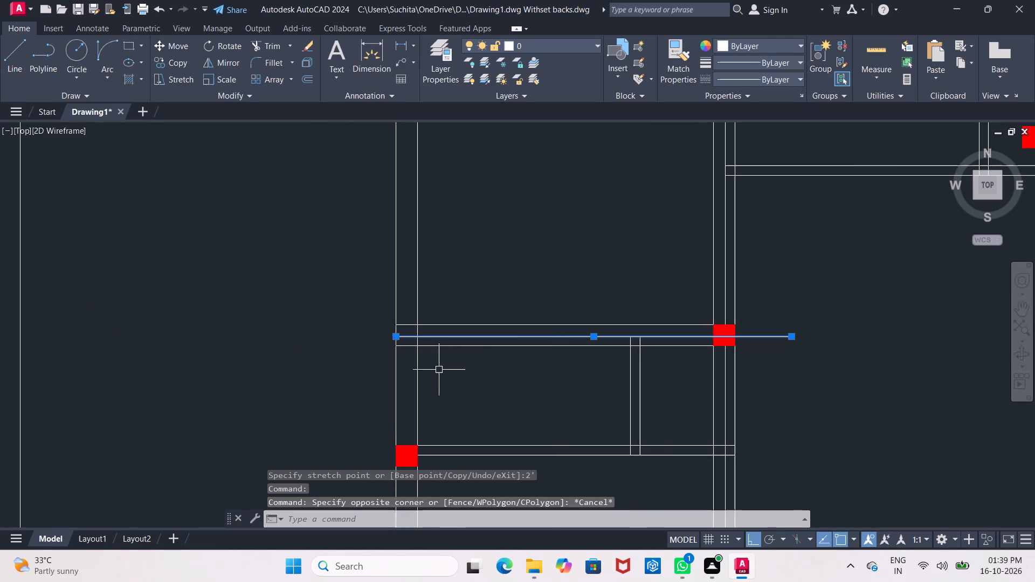
Erase the stray red column inside the small top room together with the still-selected stretched wall line.
{"action": "scroll", "coordinate": [439, 370], "scroll_direction": "down", "scroll_amount": 1}
{"action": "middle_click_drag", "start_coordinate": [470, 379], "coordinate": [368, 332]}
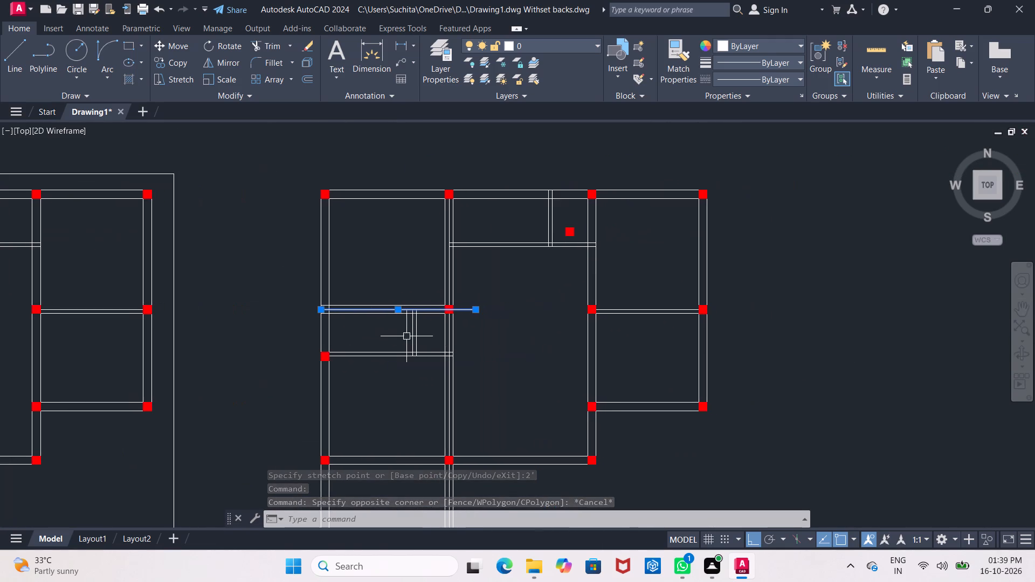
{"action": "scroll", "coordinate": [409, 337], "scroll_direction": "up", "scroll_amount": 1}
{"action": "scroll", "coordinate": [409, 337], "scroll_direction": "down", "scroll_amount": 2}
{"action": "middle_click_drag", "start_coordinate": [409, 338], "coordinate": [360, 379]}
{"action": "scroll", "coordinate": [366, 370], "scroll_direction": "up", "scroll_amount": 2}
{"action": "scroll", "coordinate": [516, 303], "scroll_direction": "up", "scroll_amount": 1}
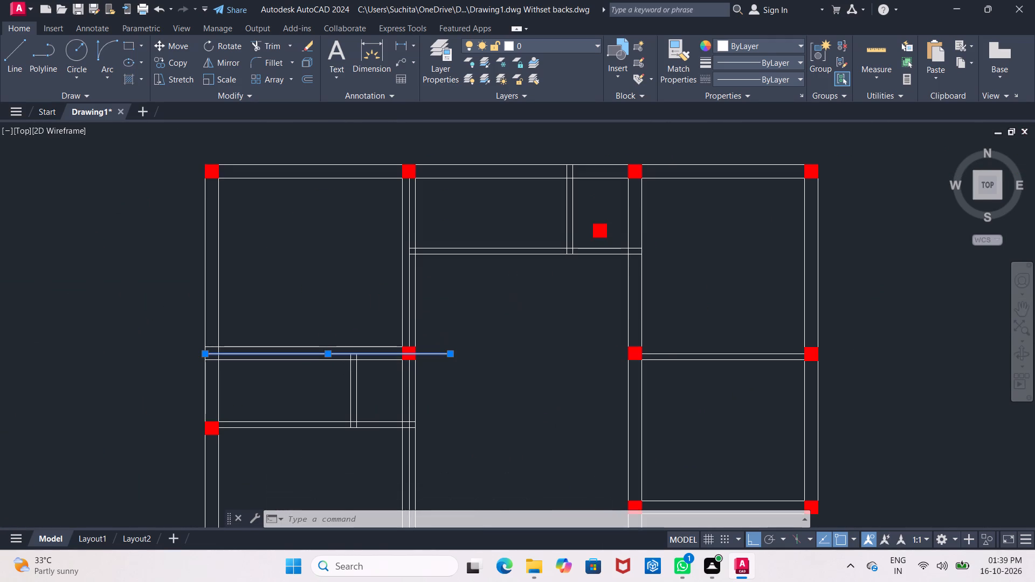
{"action": "middle_click_drag", "start_coordinate": [495, 311], "coordinate": [315, 380]}
{"action": "left_click", "coordinate": [446, 225]}
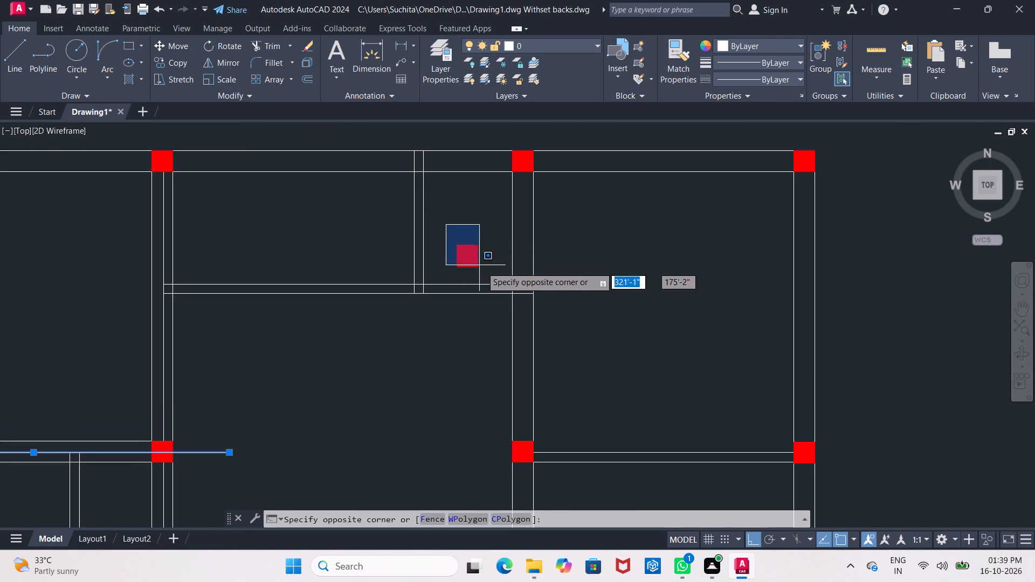
{"action": "left_click", "coordinate": [486, 274]}
{"action": "key", "text": "Delete"}
Look over the walls, columns and remaining wall lines across the copied plan.
{"action": "scroll", "coordinate": [487, 276], "scroll_direction": "down", "scroll_amount": 3}
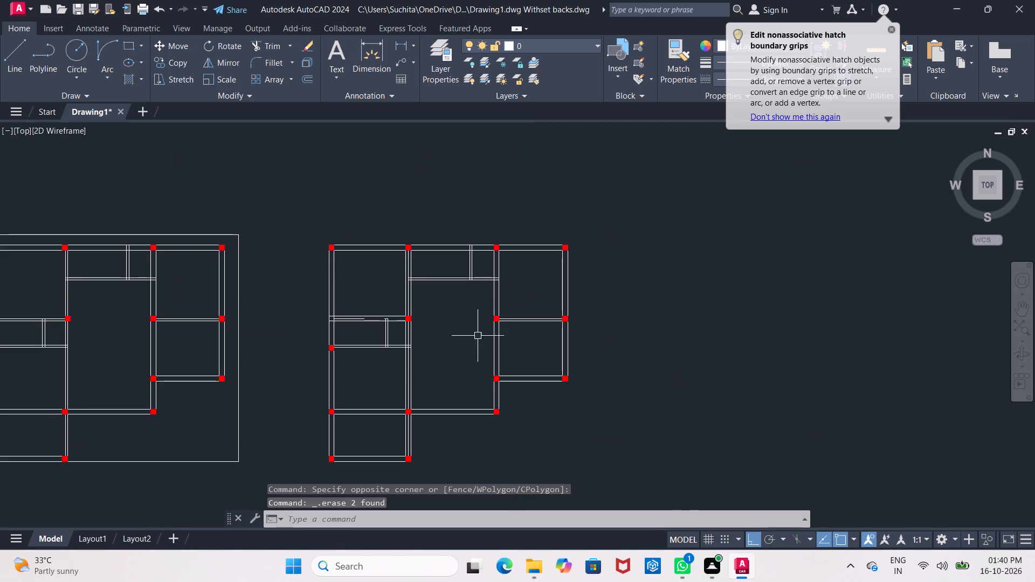
{"action": "scroll", "coordinate": [430, 359], "scroll_direction": "up", "scroll_amount": 3}
{"action": "middle_click_drag", "start_coordinate": [418, 347], "coordinate": [392, 459]}
{"action": "scroll", "coordinate": [404, 403], "scroll_direction": "down", "scroll_amount": 1}
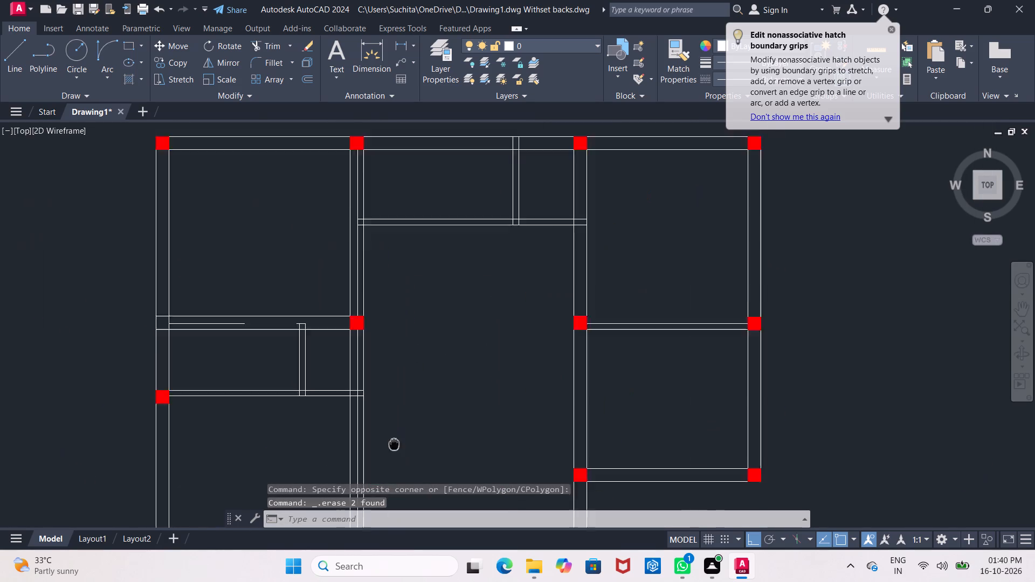
{"action": "middle_click_drag", "start_coordinate": [392, 459], "coordinate": [264, 220]}
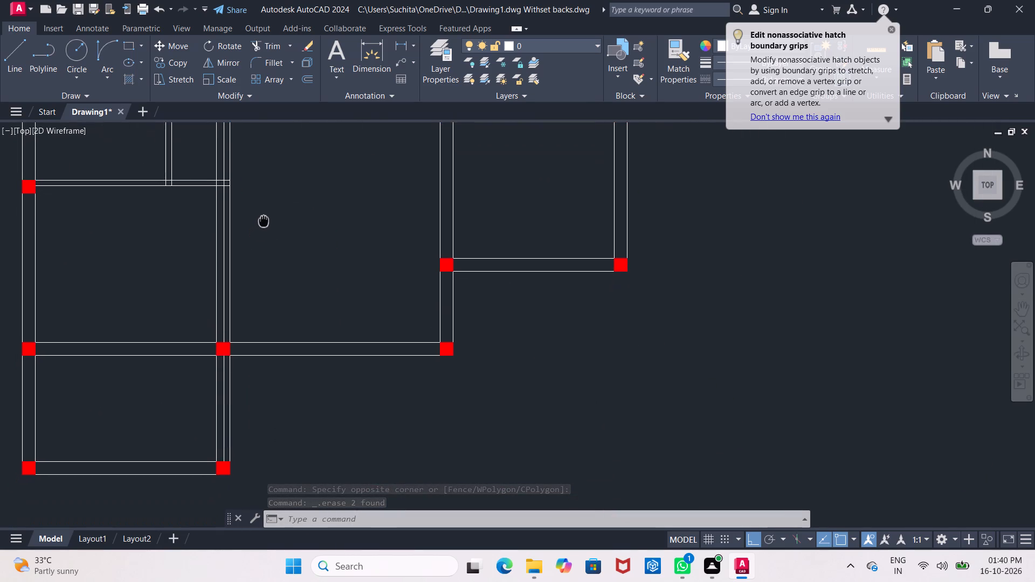
{"action": "middle_click_drag", "start_coordinate": [264, 220], "coordinate": [302, 225]}
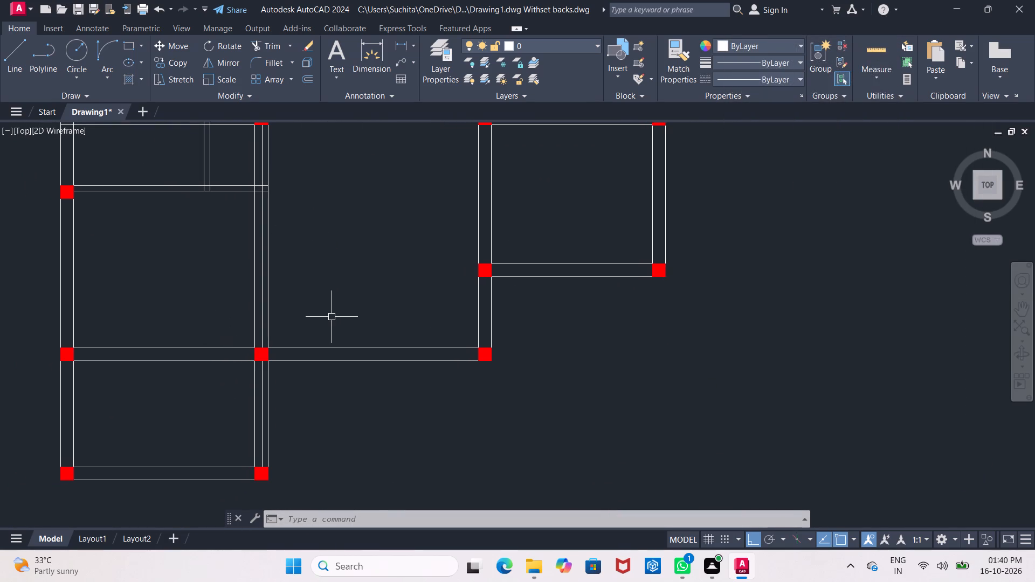
{"action": "middle_click_drag", "start_coordinate": [332, 316], "coordinate": [306, 406]}
{"action": "scroll", "coordinate": [307, 400], "scroll_direction": "down", "scroll_amount": 1}
{"action": "scroll", "coordinate": [368, 419], "scroll_direction": "up", "scroll_amount": 1}
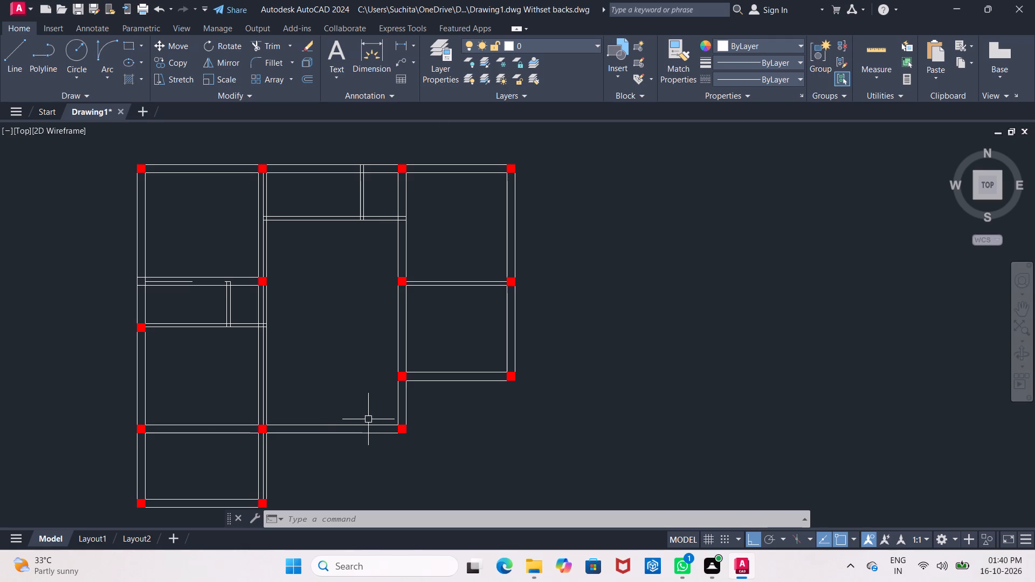
{"action": "scroll", "coordinate": [368, 419], "scroll_direction": "up", "scroll_amount": 1}
{"action": "middle_click_drag", "start_coordinate": [368, 419], "coordinate": [341, 451]}
{"action": "scroll", "coordinate": [350, 439], "scroll_direction": "down", "scroll_amount": 3}
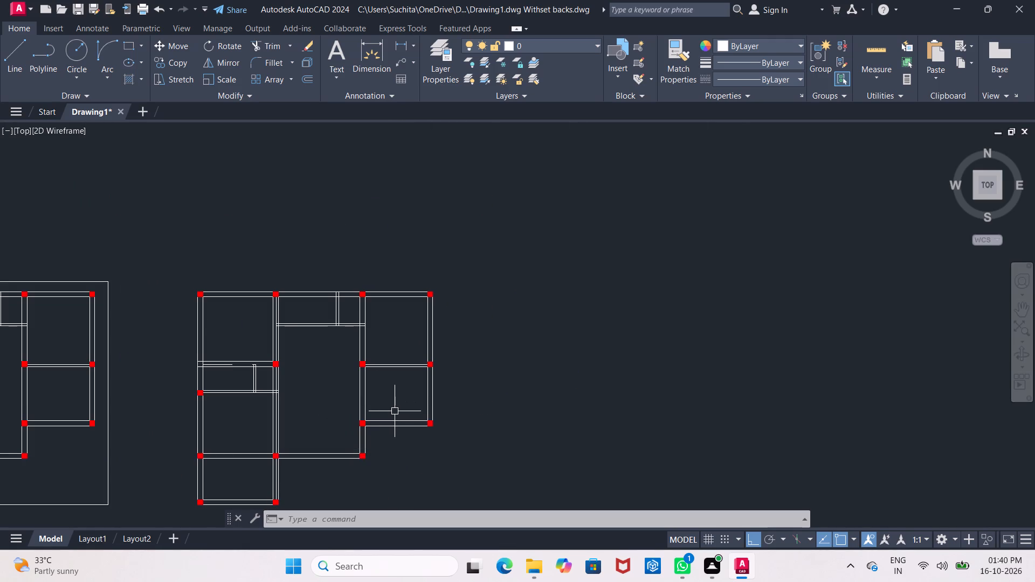
Offset the outer lines of the plan's right outer wall and top wall 4.5" inward as wall centre lines.
{"action": "key", "text": "Escape"}
{"action": "key", "text": "o"}
{"action": "key", "text": "Return"}
{"action": "type", "text": "4.5\""}
{"action": "key", "text": "Return"}
{"action": "scroll", "coordinate": [443, 347], "scroll_direction": "up", "scroll_amount": 1}
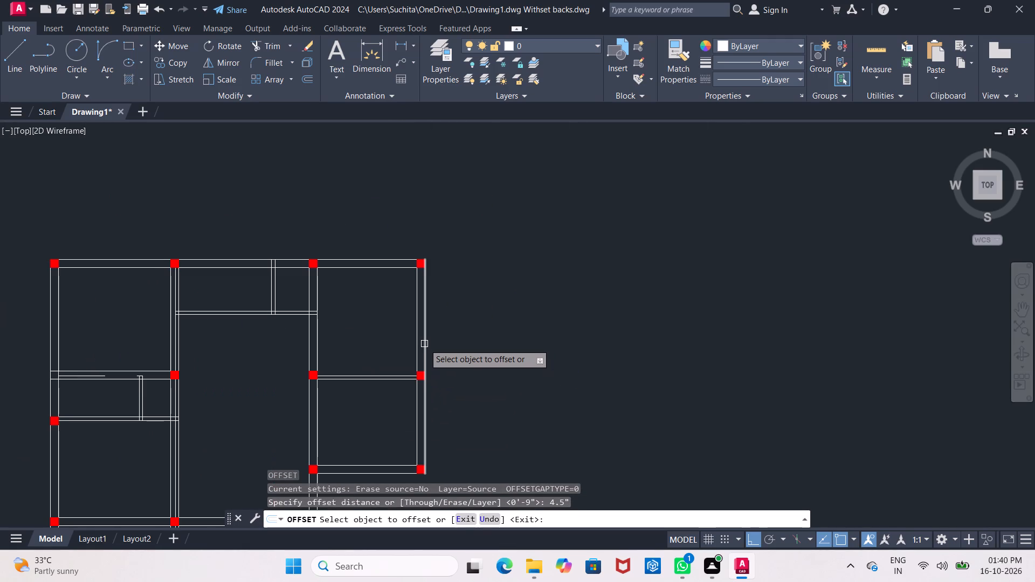
{"action": "left_click", "coordinate": [424, 344]}
{"action": "left_click", "coordinate": [408, 347]}
{"action": "middle_click_drag", "start_coordinate": [381, 326], "coordinate": [380, 332]}
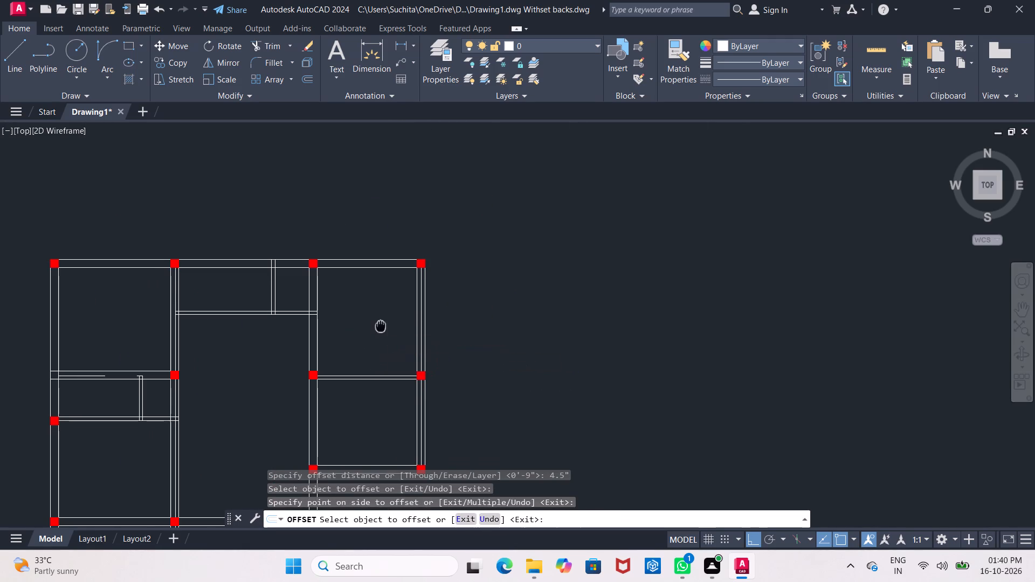
{"action": "middle_click_drag", "start_coordinate": [380, 332], "coordinate": [366, 372]}
{"action": "scroll", "coordinate": [346, 325], "scroll_direction": "up", "scroll_amount": 1}
{"action": "left_click", "coordinate": [355, 293]}
{"action": "left_click", "coordinate": [354, 310]}
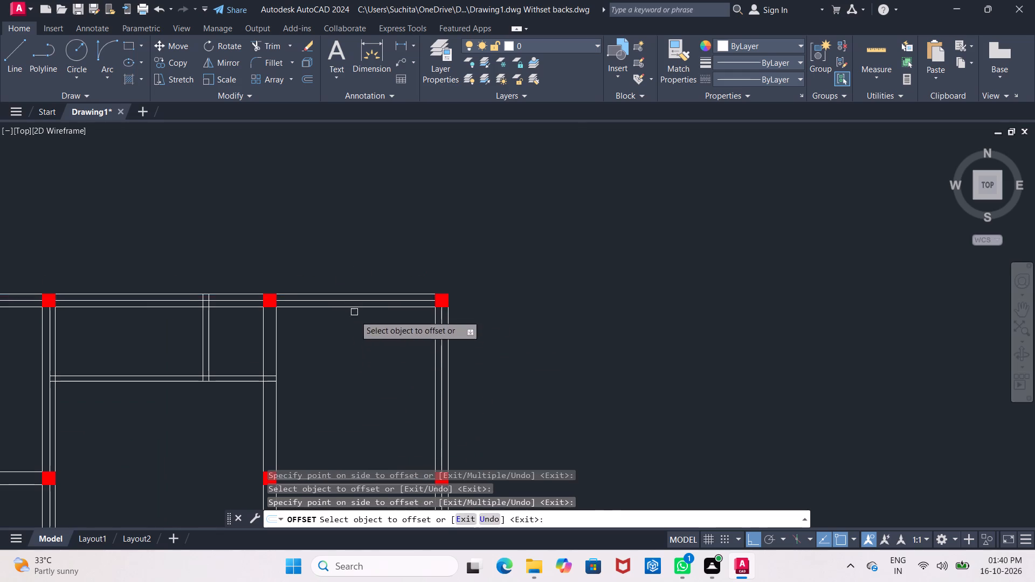
Offset the outer faces of the central hall's right and left walls 4.5" into each wall's thickness.
{"action": "middle_click_drag", "start_coordinate": [330, 389], "coordinate": [451, 328]}
{"action": "double_click", "coordinate": [396, 294]}
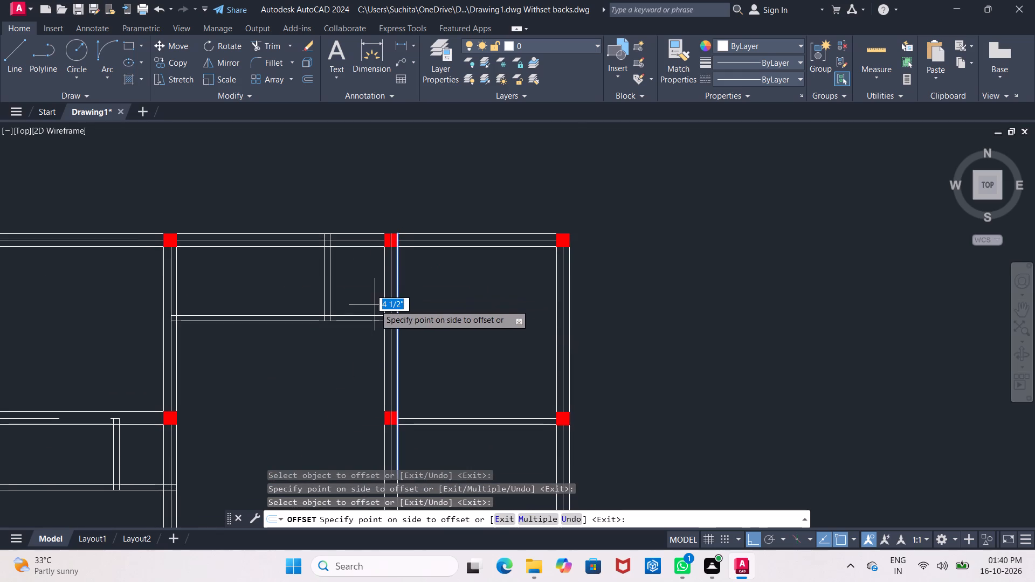
{"action": "middle_click_drag", "start_coordinate": [154, 429], "coordinate": [173, 426]}
{"action": "left_click", "coordinate": [249, 412]}
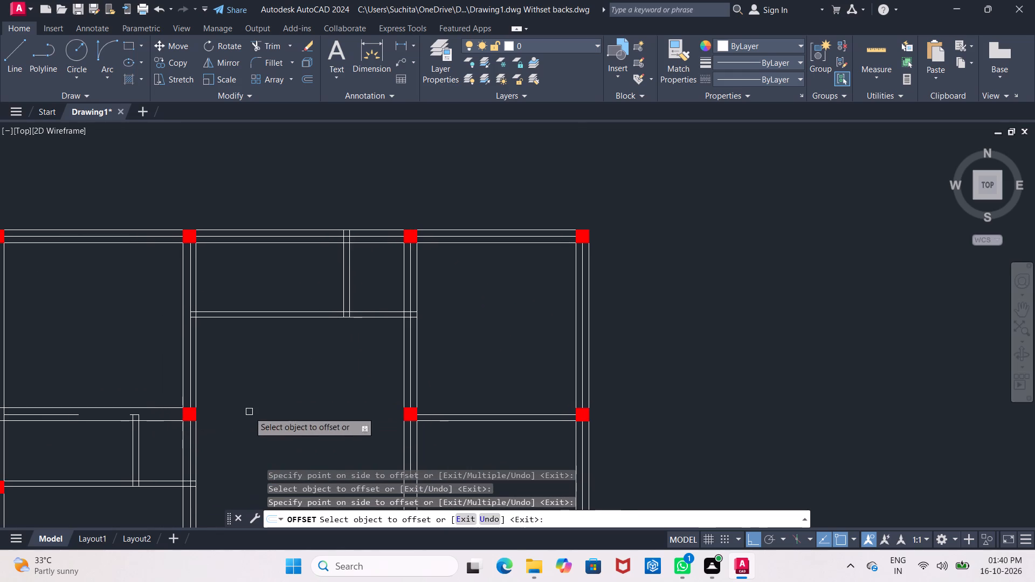
{"action": "middle_click_drag", "start_coordinate": [238, 411], "coordinate": [269, 420]}
{"action": "scroll", "coordinate": [195, 404], "scroll_direction": "up", "scroll_amount": 2}
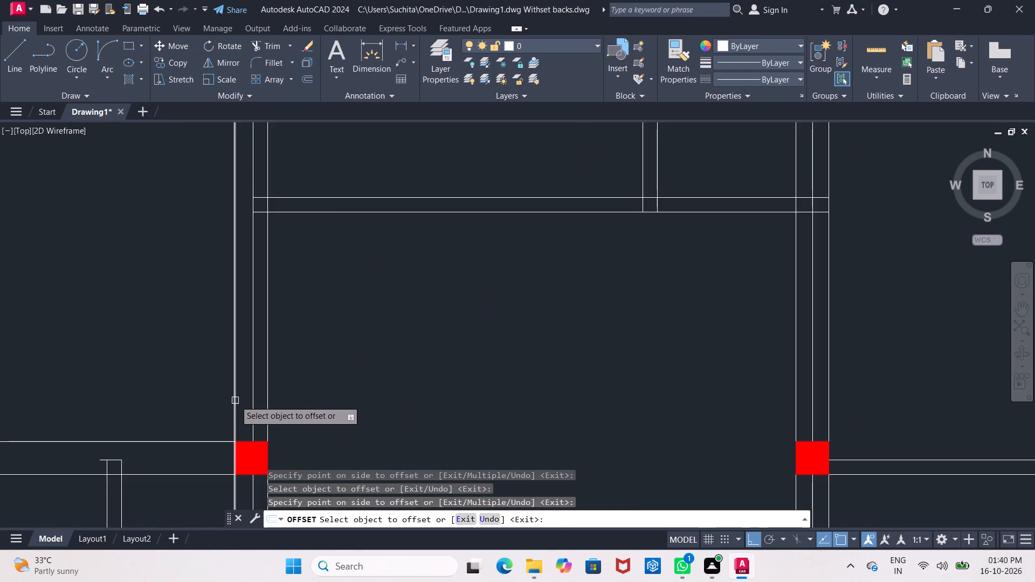
{"action": "left_click", "coordinate": [235, 400]}
{"action": "left_click", "coordinate": [245, 401]}
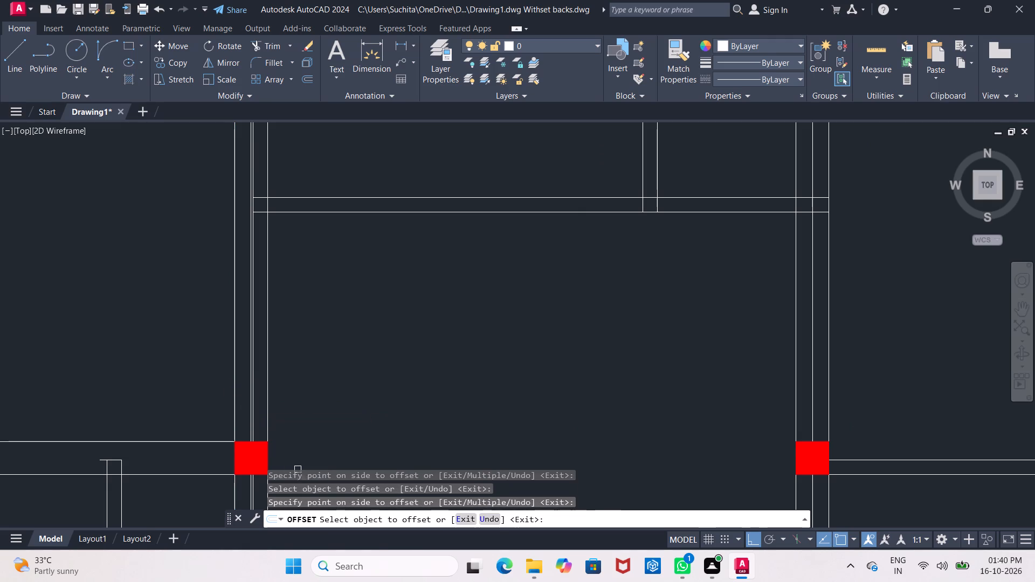
{"action": "key", "text": "Escape"}
Erase the extra line beside the new centre line in the hall's left wall, above and below the middle red column.
{"action": "scroll", "coordinate": [237, 424], "scroll_direction": "up", "scroll_amount": 2}
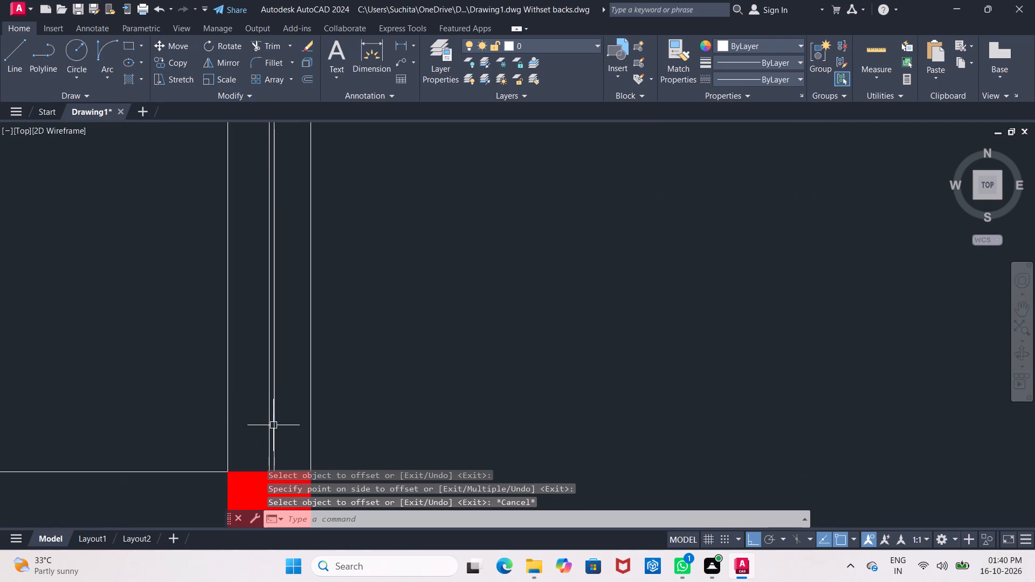
{"action": "left_click", "coordinate": [273, 425]}
{"action": "key", "text": "Delete"}
{"action": "scroll", "coordinate": [284, 411], "scroll_direction": "down", "scroll_amount": 3}
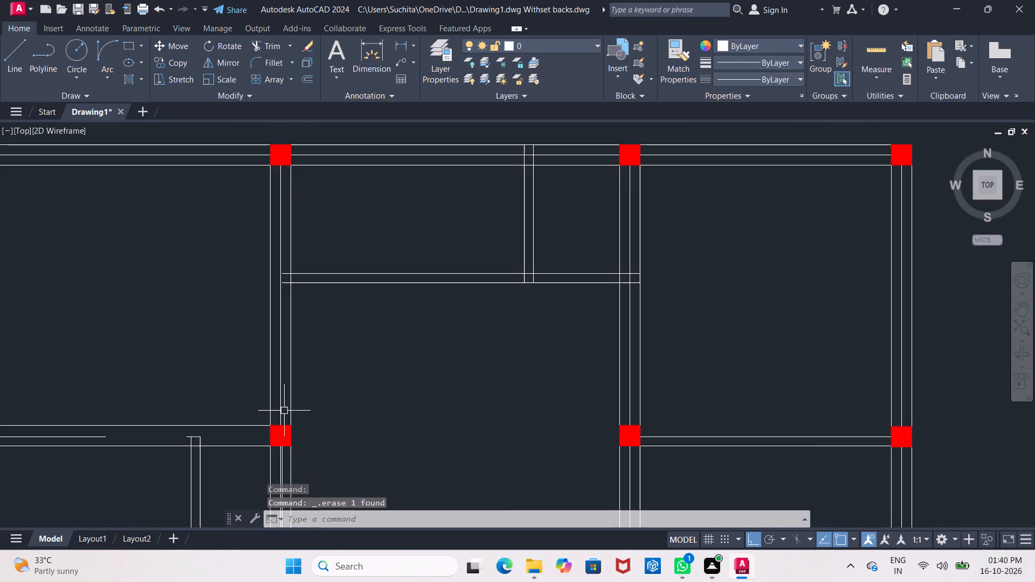
{"action": "scroll", "coordinate": [285, 408], "scroll_direction": "down", "scroll_amount": 1}
{"action": "middle_click_drag", "start_coordinate": [285, 408], "coordinate": [289, 336]}
{"action": "scroll", "coordinate": [282, 407], "scroll_direction": "up", "scroll_amount": 3}
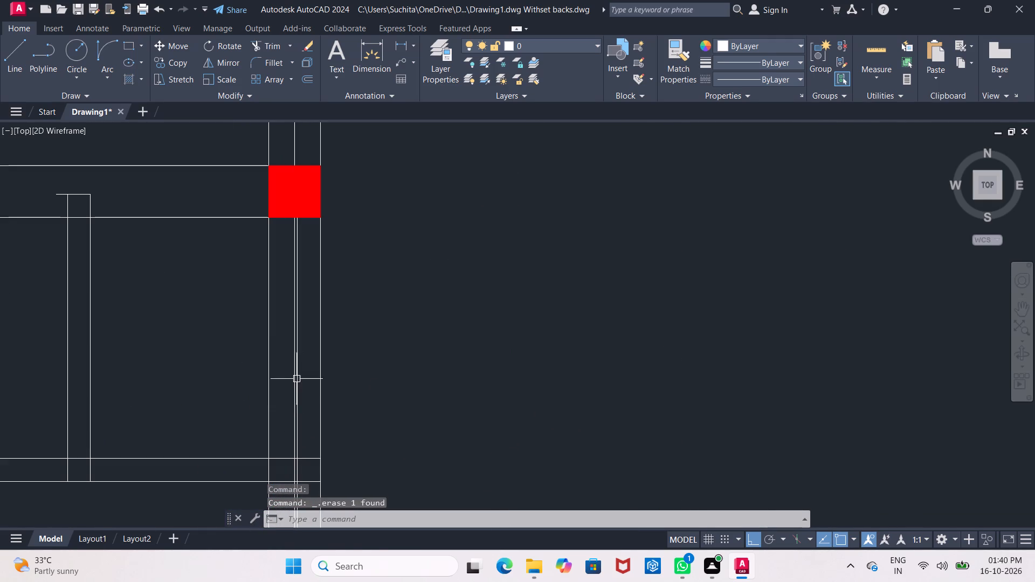
{"action": "left_click", "coordinate": [297, 379]}
{"action": "scroll", "coordinate": [299, 382], "scroll_direction": "up", "scroll_amount": 2}
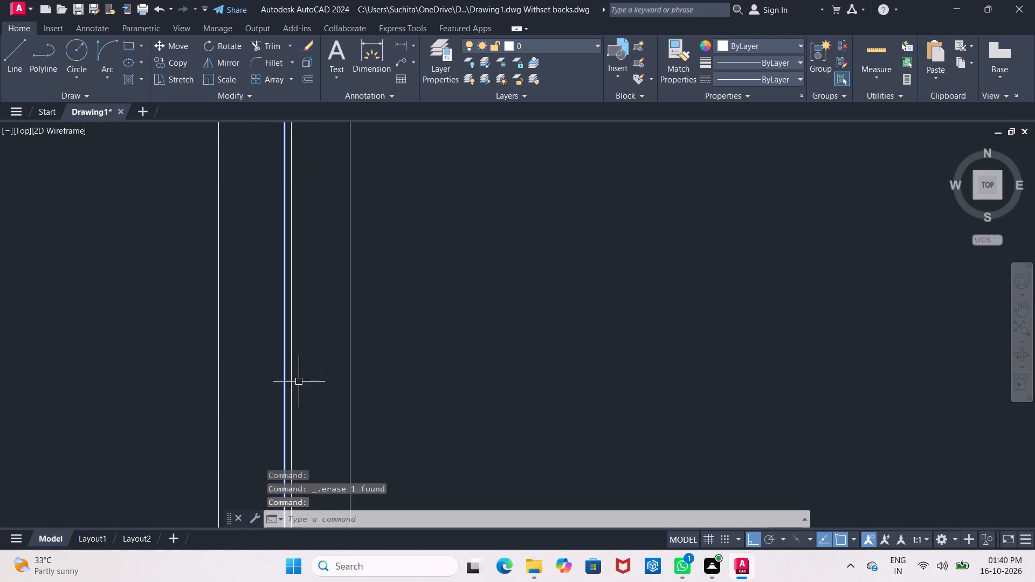
{"action": "key", "text": "Escape"}
{"action": "left_click", "coordinate": [292, 382]}
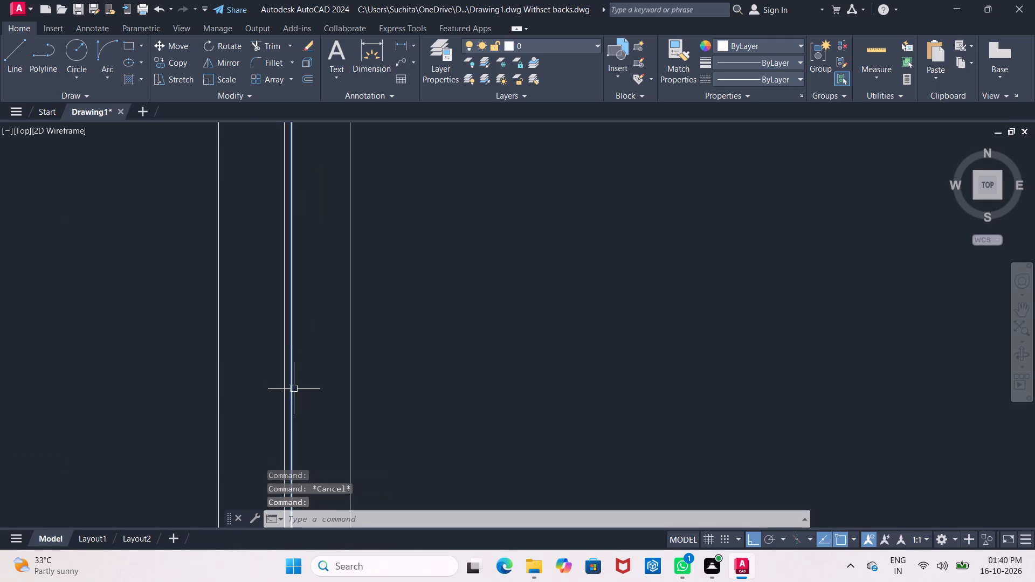
{"action": "key", "text": "Delete"}
Offset the upper line of the long lower horizontal wall 4.5" down and the bottom wall's outer line 4.5" up.
{"action": "scroll", "coordinate": [294, 389], "scroll_direction": "down", "scroll_amount": 3}
{"action": "scroll", "coordinate": [305, 465], "scroll_direction": "down", "scroll_amount": 1}
{"action": "middle_click_drag", "start_coordinate": [307, 454], "coordinate": [335, 212]}
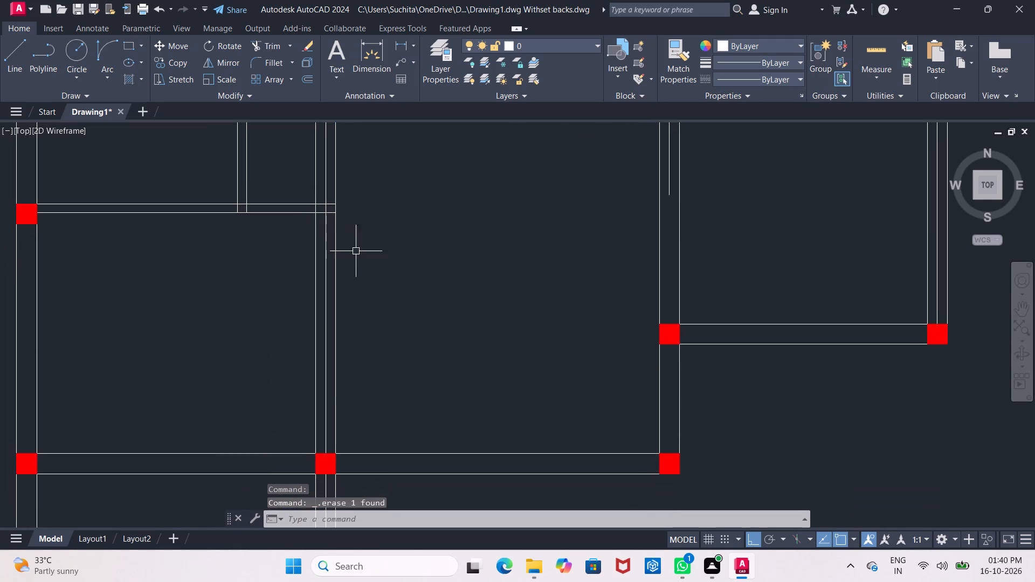
{"action": "scroll", "coordinate": [358, 273], "scroll_direction": "down", "scroll_amount": 2}
{"action": "scroll", "coordinate": [340, 428], "scroll_direction": "up", "scroll_amount": 1}
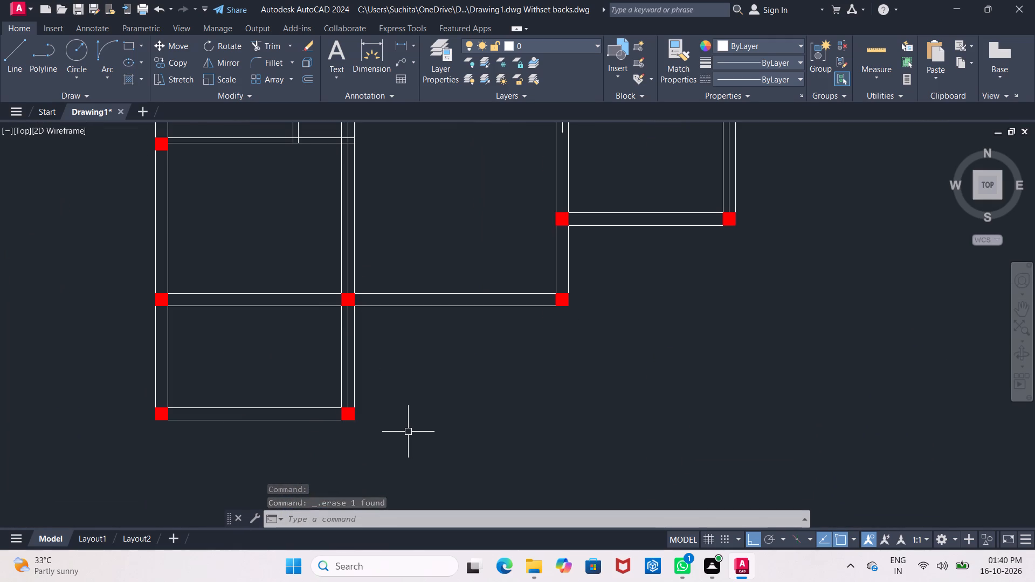
{"action": "key", "text": "Escape"}
{"action": "key", "text": "o"}
{"action": "key", "text": "Return"}
{"action": "type", "text": "4.5\""}
{"action": "key", "text": "Return"}
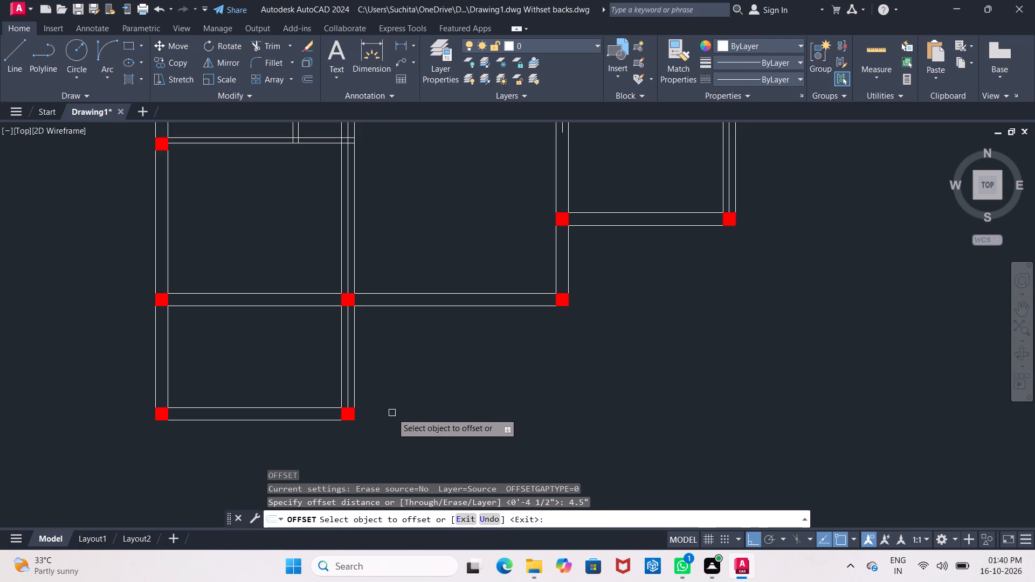
{"action": "left_click", "coordinate": [264, 292]}
{"action": "left_click", "coordinate": [262, 314]}
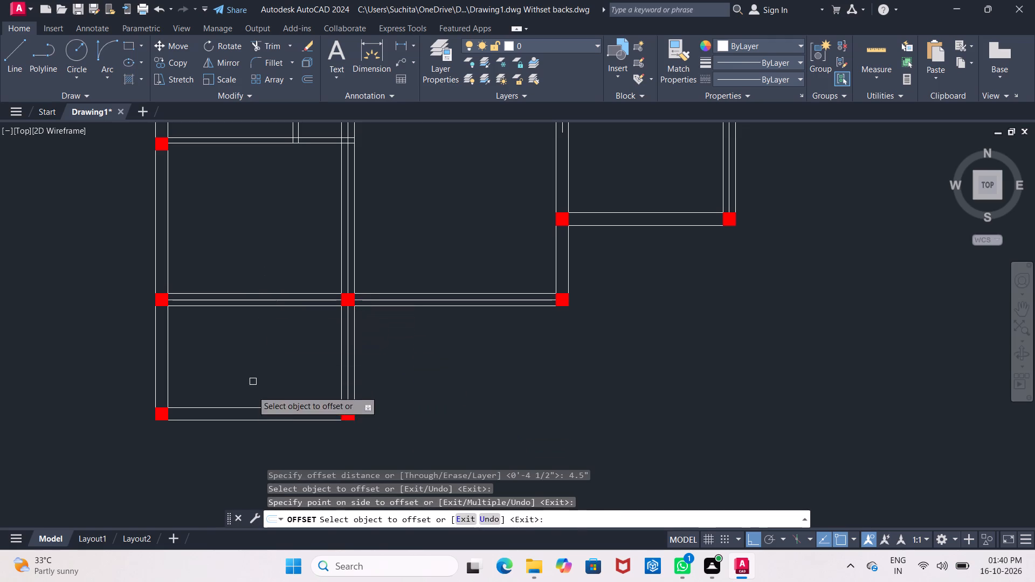
{"action": "left_click", "coordinate": [248, 423]}
{"action": "left_click", "coordinate": [248, 407]}
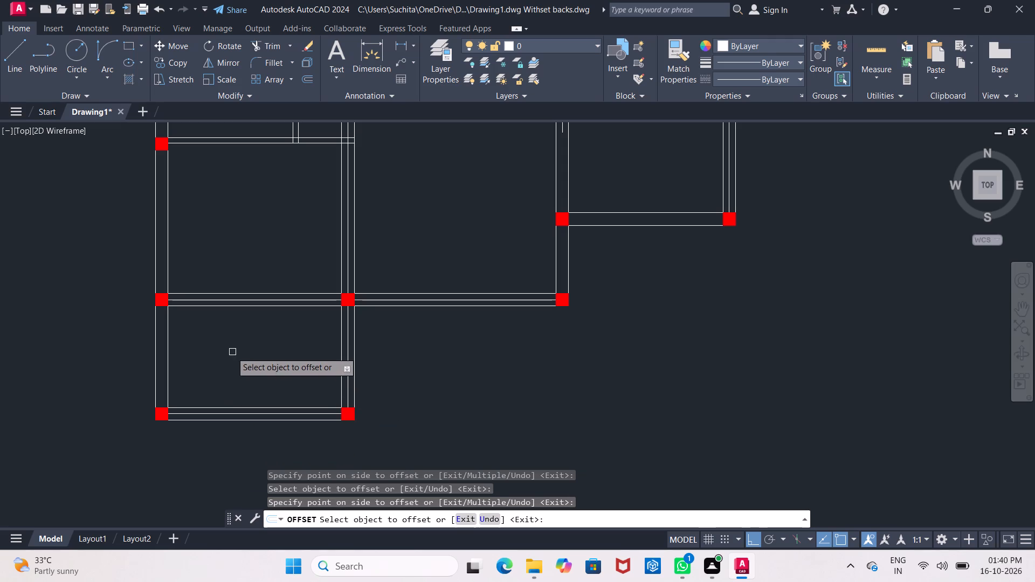
Offset the left outer wall's inner line 4.5" outward and the left middle horizontal wall's top line 4.5" down.
{"action": "left_click", "coordinate": [169, 361]}
{"action": "left_click", "coordinate": [89, 365]}
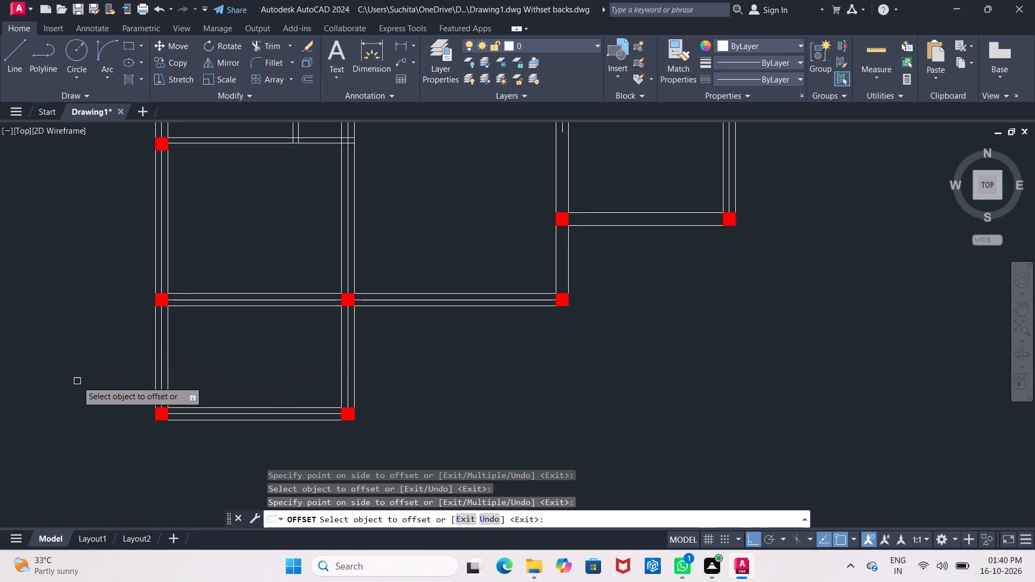
{"action": "middle_click_drag", "start_coordinate": [82, 331], "coordinate": [70, 422]}
{"action": "middle_click_drag", "start_coordinate": [164, 334], "coordinate": [154, 476]}
{"action": "scroll", "coordinate": [164, 352], "scroll_direction": "down", "scroll_amount": 1}
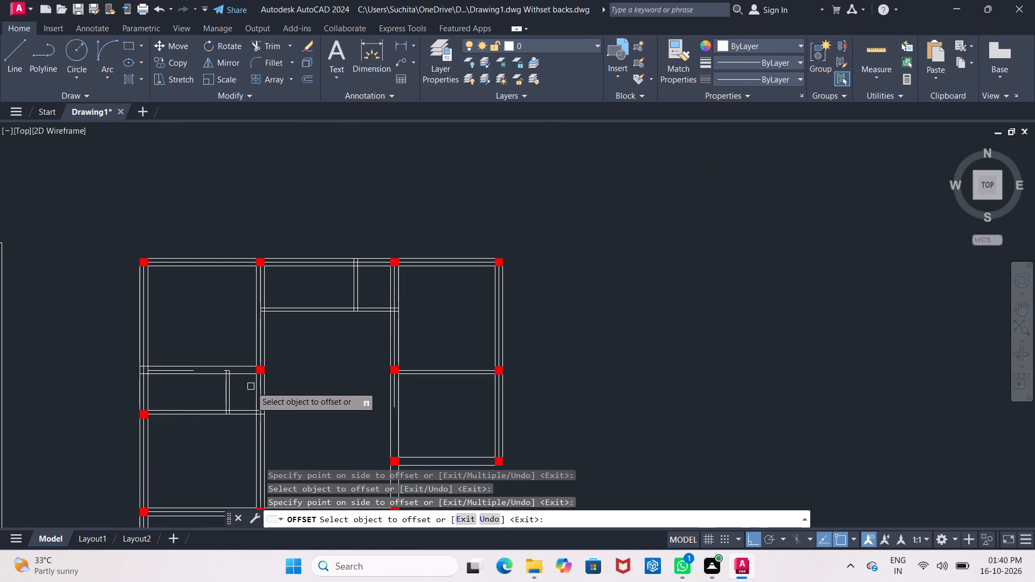
{"action": "scroll", "coordinate": [244, 371], "scroll_direction": "up", "scroll_amount": 3}
{"action": "left_click", "coordinate": [242, 361]}
{"action": "left_click", "coordinate": [243, 374]}
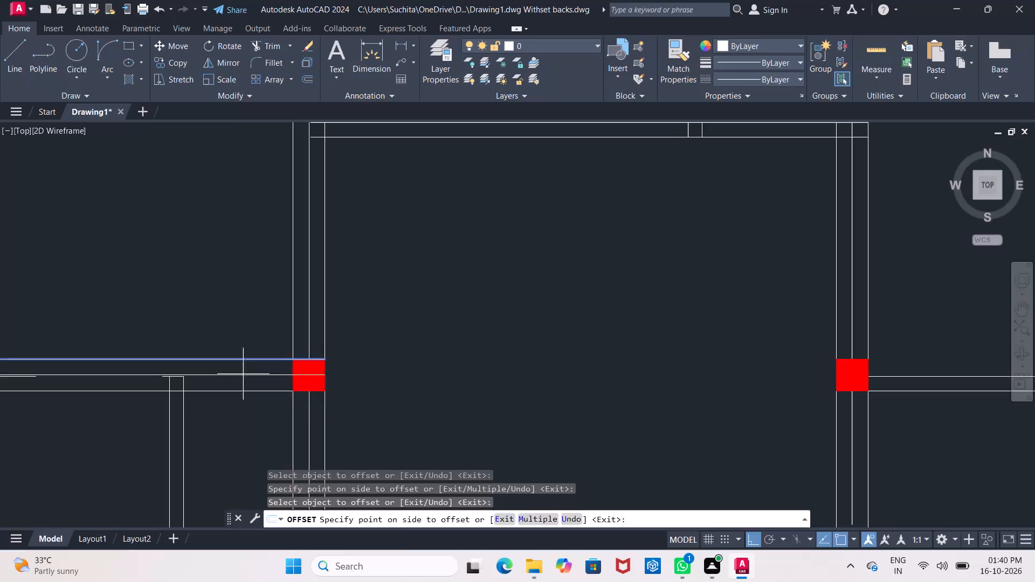
{"action": "middle_click_drag", "start_coordinate": [6, 421], "coordinate": [257, 400]}
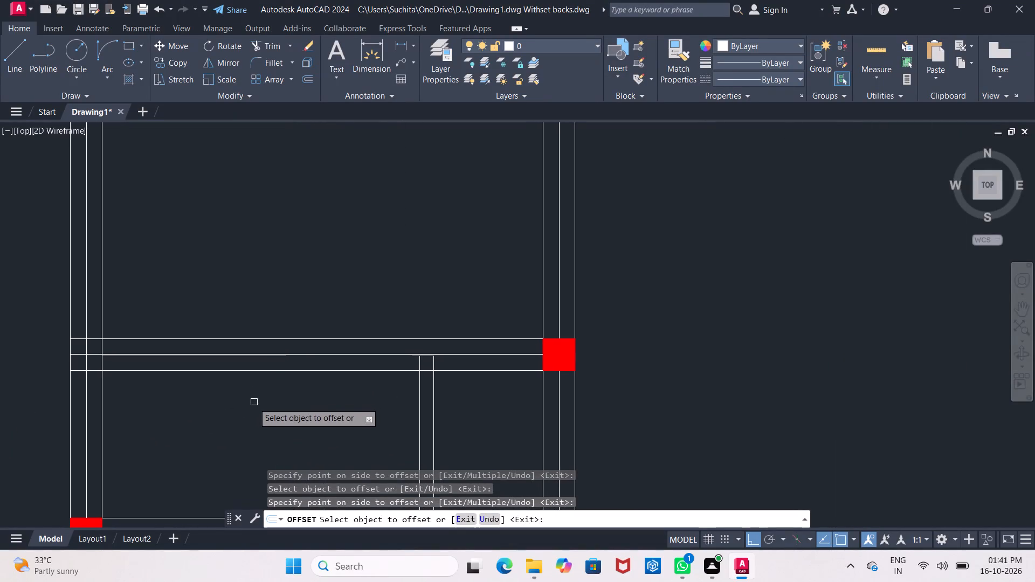
{"action": "key", "text": "Escape"}
Erase the leftover short line just below the new centre line in the left middle horizontal wall.
{"action": "scroll", "coordinate": [200, 376], "scroll_direction": "up", "scroll_amount": 2}
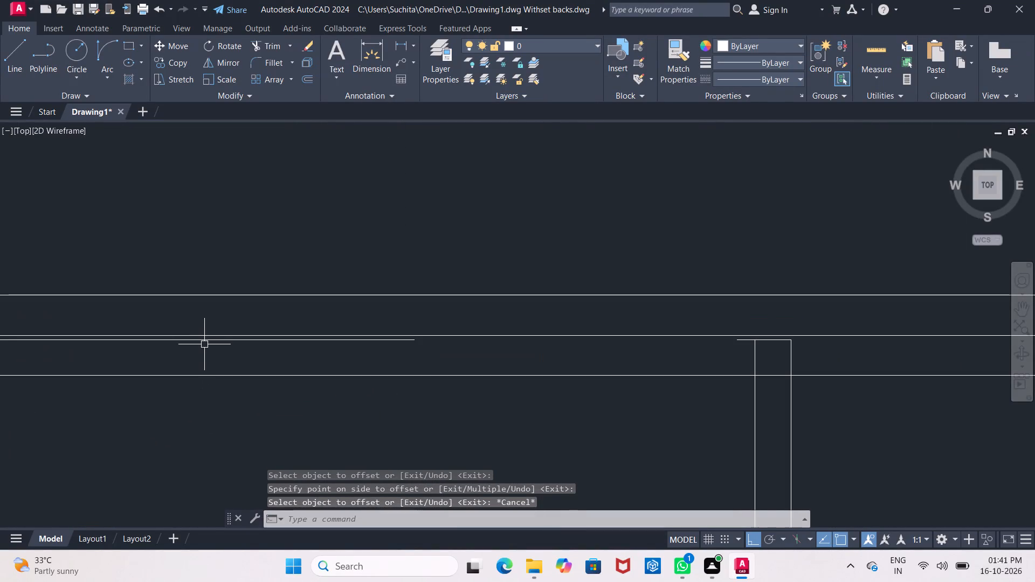
{"action": "left_click", "coordinate": [204, 342]}
{"action": "key", "text": "Delete"}
Stretch the right end of the left middle horizontal wall's centre line 2' past the red column into the hall.
{"action": "middle_click_drag", "start_coordinate": [450, 393], "coordinate": [0, 418]}
{"action": "scroll", "coordinate": [3, 415], "scroll_direction": "down", "scroll_amount": 2}
{"action": "middle_click_drag", "start_coordinate": [27, 413], "coordinate": [198, 354]}
{"action": "scroll", "coordinate": [205, 371], "scroll_direction": "down", "scroll_amount": 3}
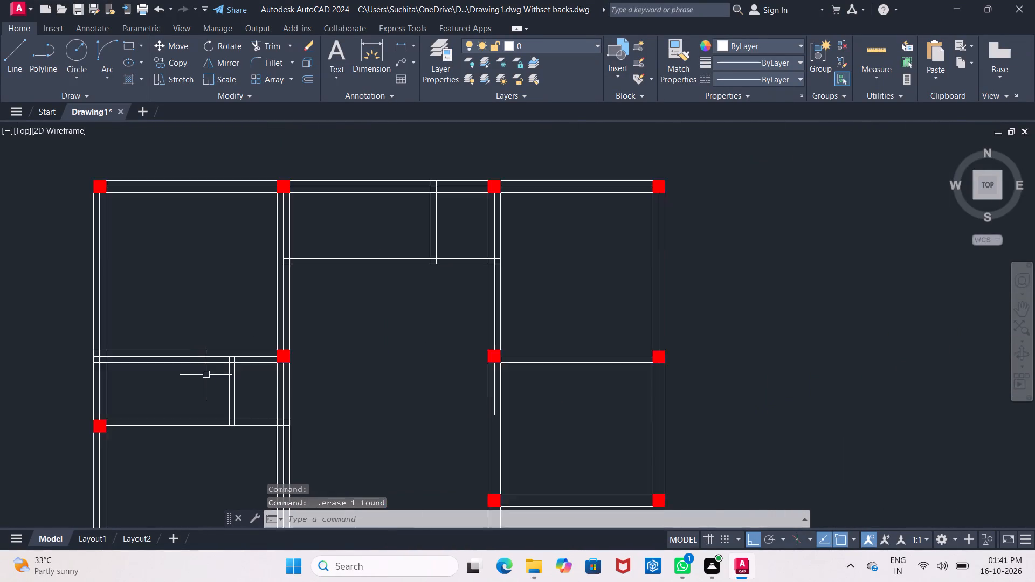
{"action": "scroll", "coordinate": [278, 383], "scroll_direction": "up", "scroll_amount": 2}
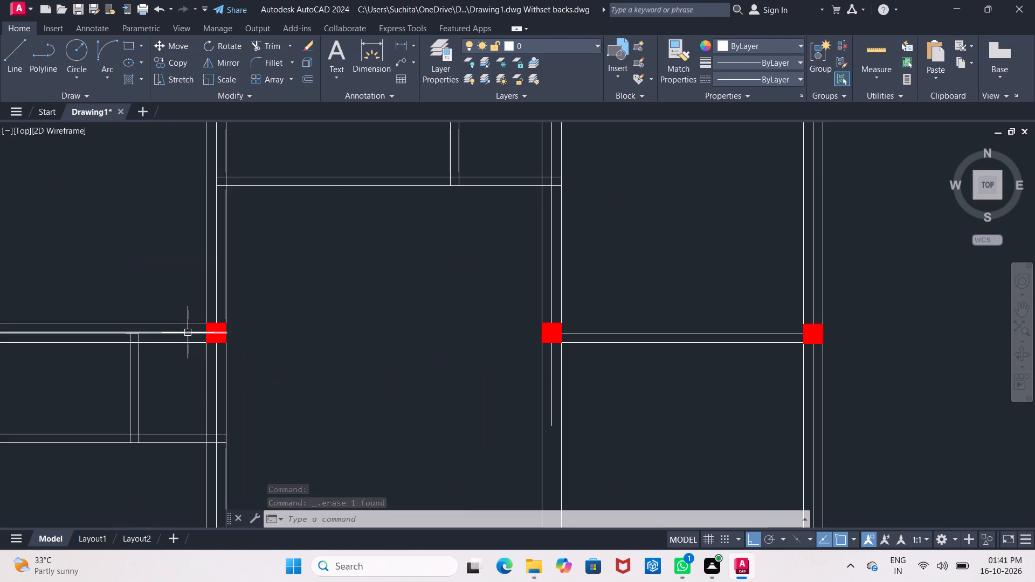
{"action": "left_click", "coordinate": [188, 332]}
{"action": "left_click", "coordinate": [226, 334]}
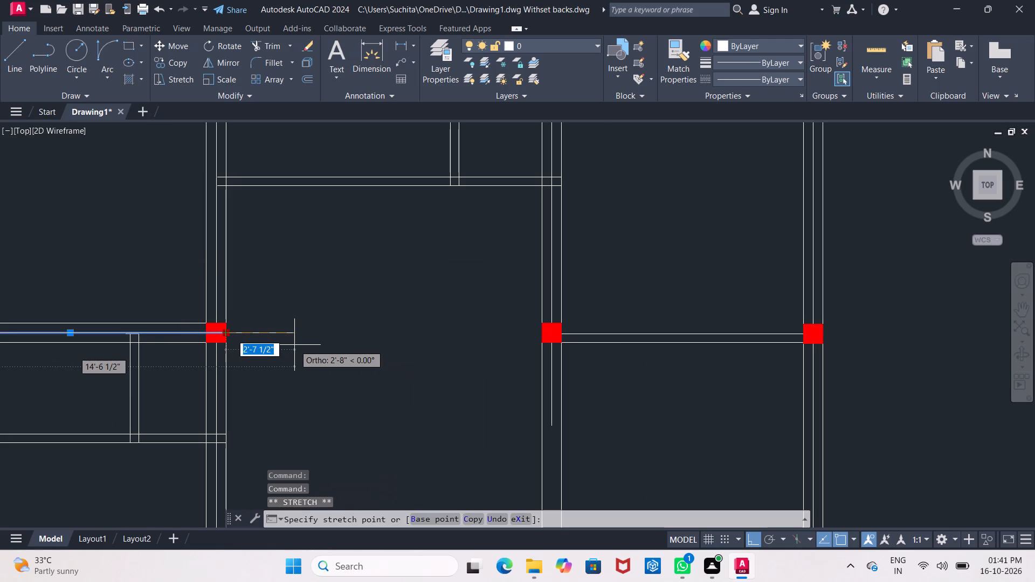
{"action": "type", "text": "2'"}
{"action": "key", "text": "Return"}
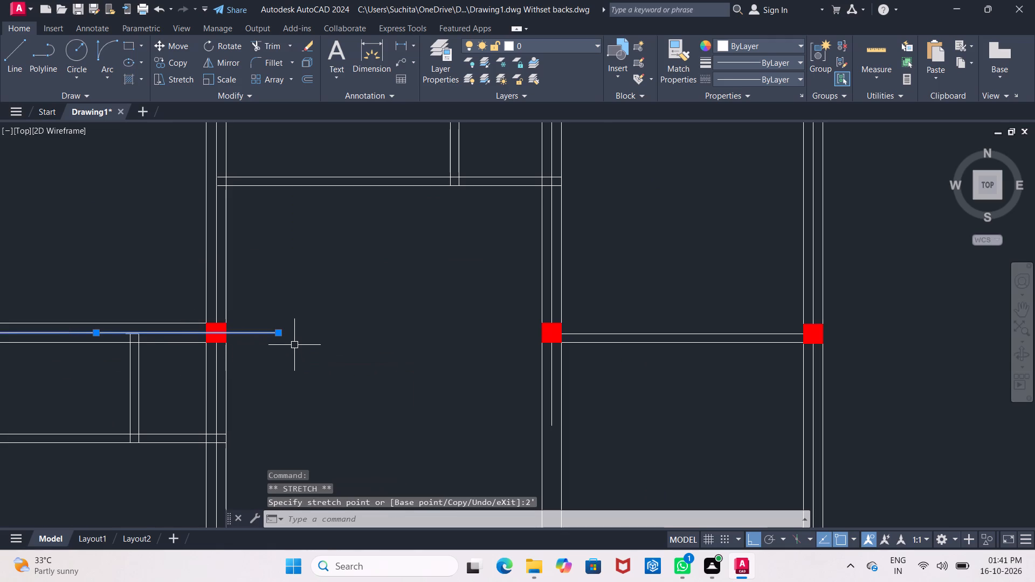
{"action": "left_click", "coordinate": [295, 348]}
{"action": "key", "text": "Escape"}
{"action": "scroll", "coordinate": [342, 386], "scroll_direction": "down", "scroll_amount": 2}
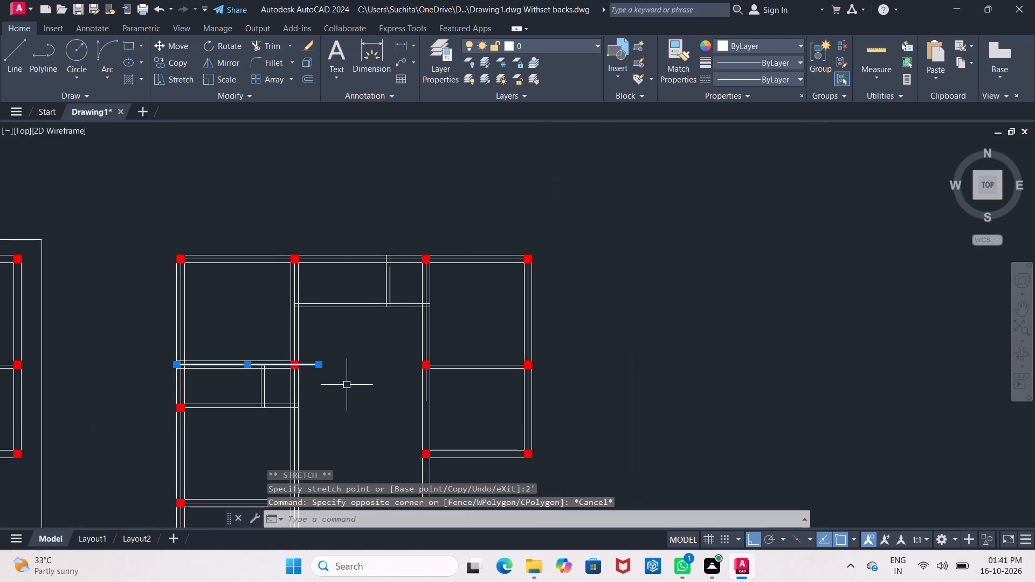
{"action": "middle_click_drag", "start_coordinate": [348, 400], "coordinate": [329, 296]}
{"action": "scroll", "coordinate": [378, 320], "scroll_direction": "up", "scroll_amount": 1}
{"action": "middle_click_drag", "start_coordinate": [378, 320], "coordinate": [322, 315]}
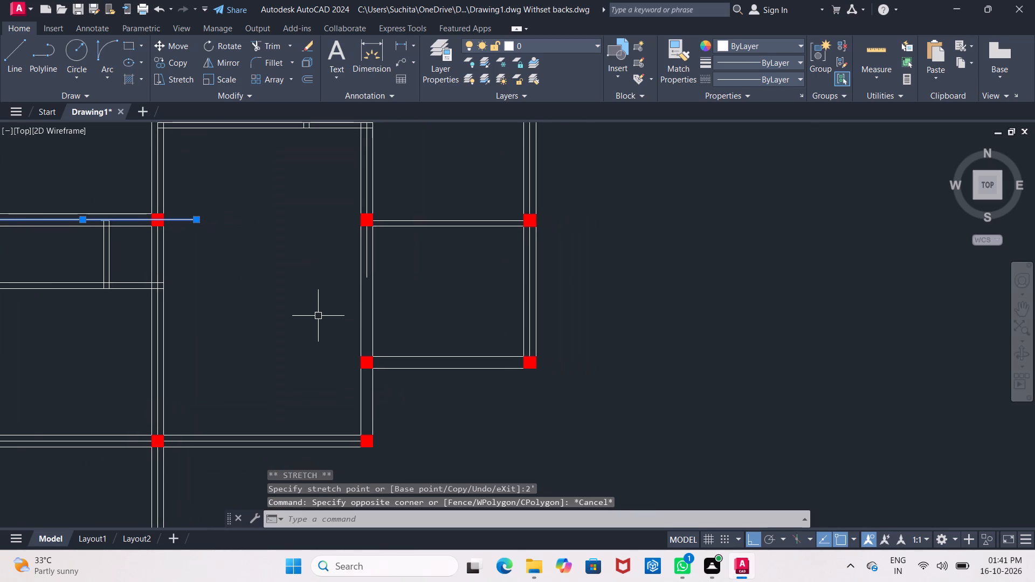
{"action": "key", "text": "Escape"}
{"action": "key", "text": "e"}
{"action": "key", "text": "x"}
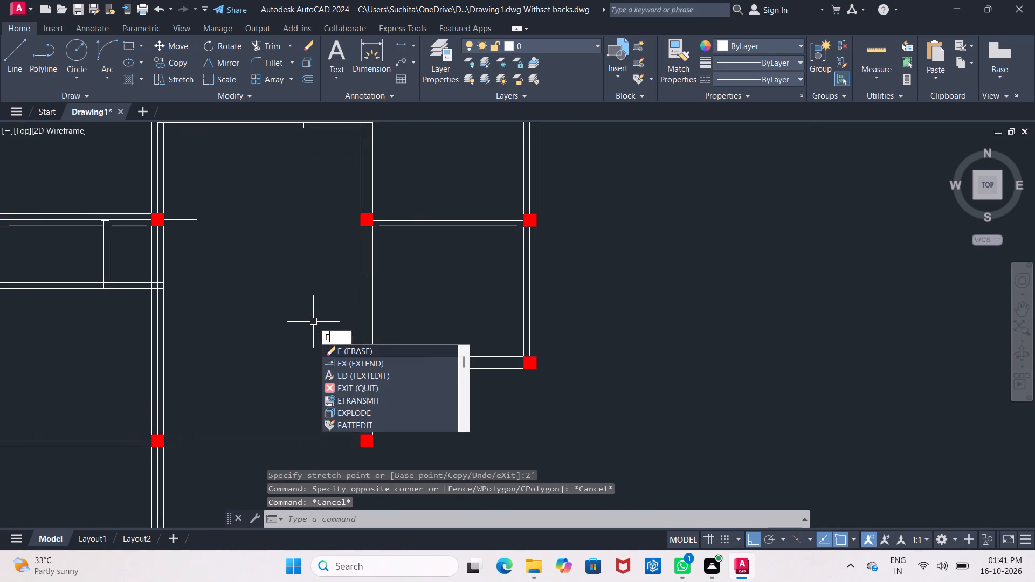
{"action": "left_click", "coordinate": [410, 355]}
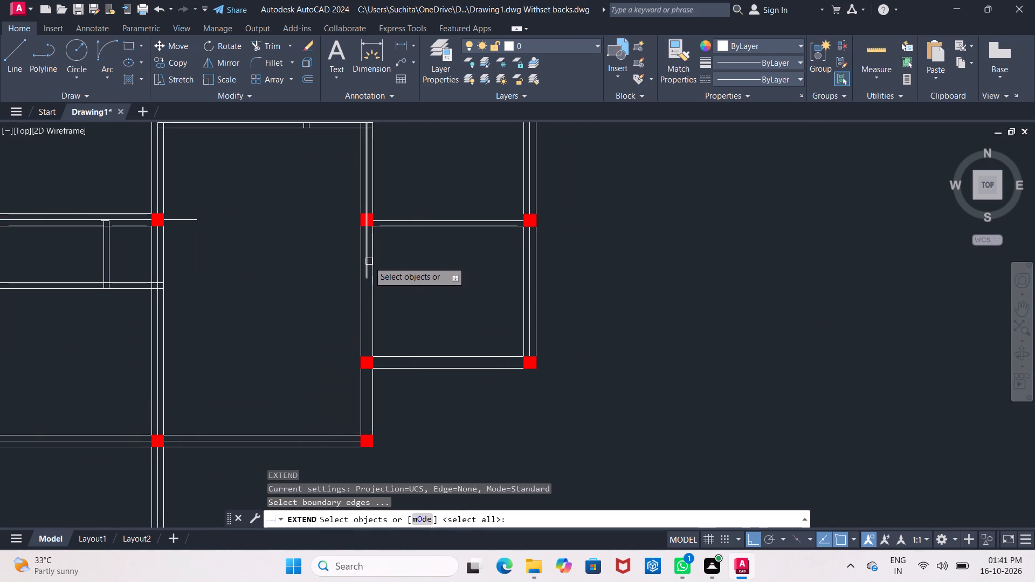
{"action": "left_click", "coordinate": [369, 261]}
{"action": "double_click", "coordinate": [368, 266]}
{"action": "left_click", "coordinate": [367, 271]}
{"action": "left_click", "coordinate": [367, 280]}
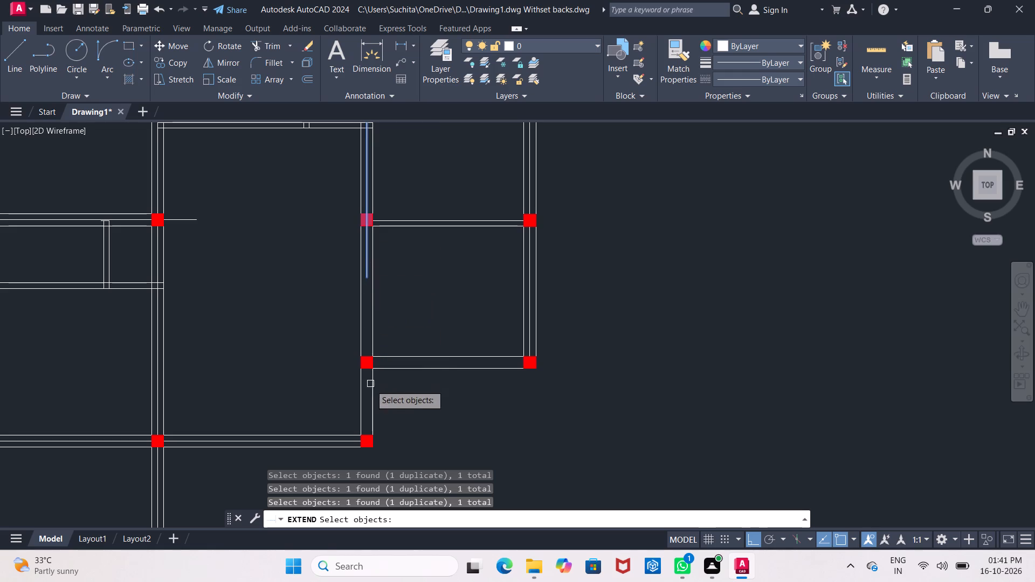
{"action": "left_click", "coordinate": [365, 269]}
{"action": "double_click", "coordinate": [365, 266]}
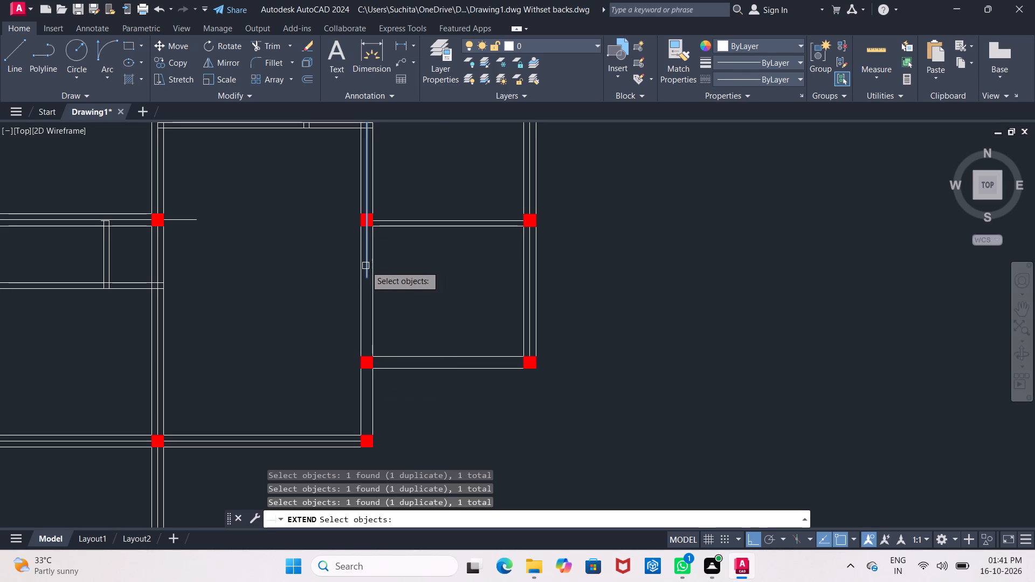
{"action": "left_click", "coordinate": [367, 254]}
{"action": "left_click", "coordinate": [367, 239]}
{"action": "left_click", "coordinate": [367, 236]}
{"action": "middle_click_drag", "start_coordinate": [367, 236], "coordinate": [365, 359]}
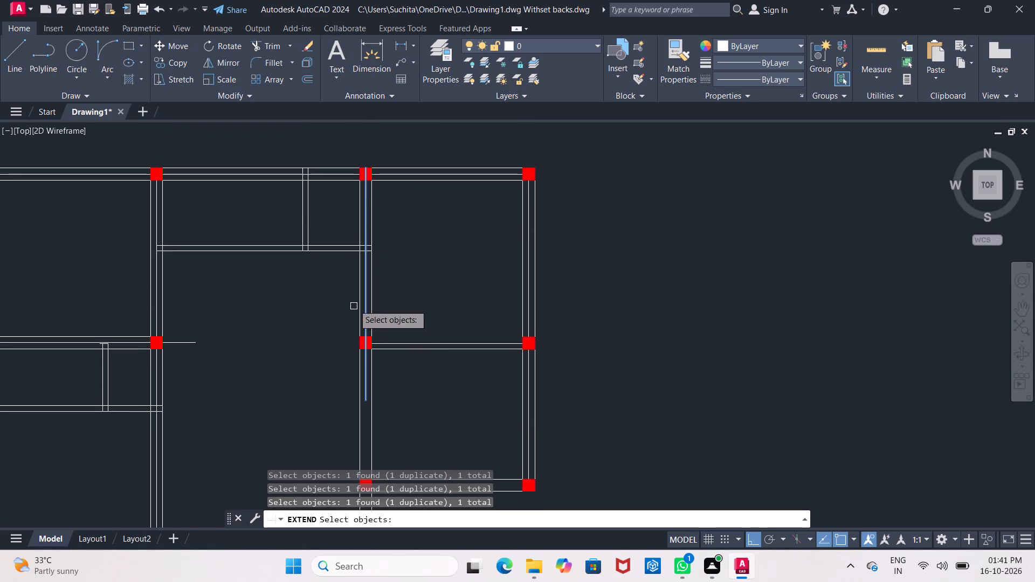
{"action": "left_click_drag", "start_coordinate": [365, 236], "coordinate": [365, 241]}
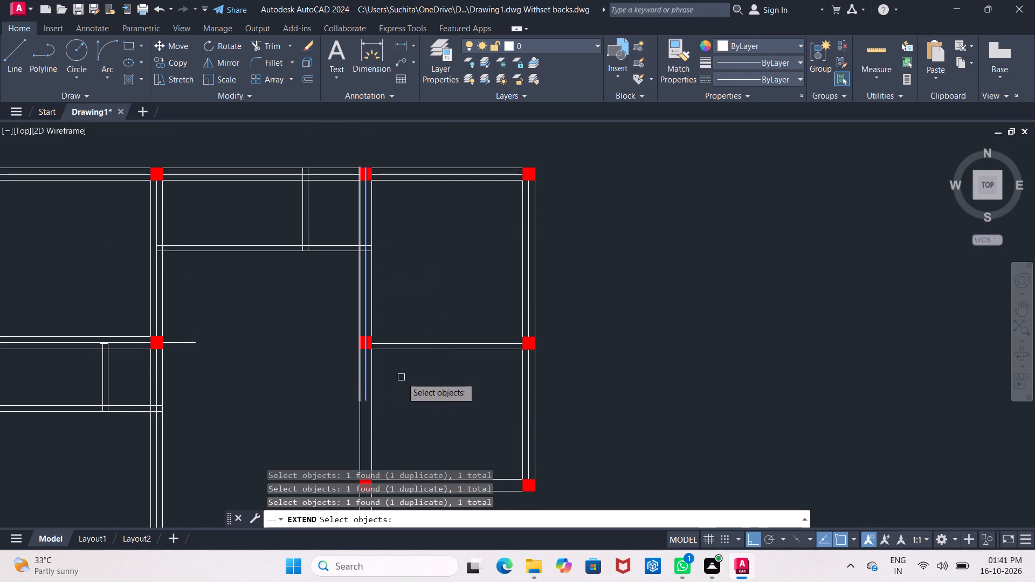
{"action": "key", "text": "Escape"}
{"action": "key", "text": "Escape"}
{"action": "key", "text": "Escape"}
Extend the centre line of the vertical wall between the hall and the right-hand rooms down to the hall's bottom-right column.
{"action": "type", "text": "ex"}
{"action": "key", "text": "Return"}
{"action": "key", "text": "Return"}
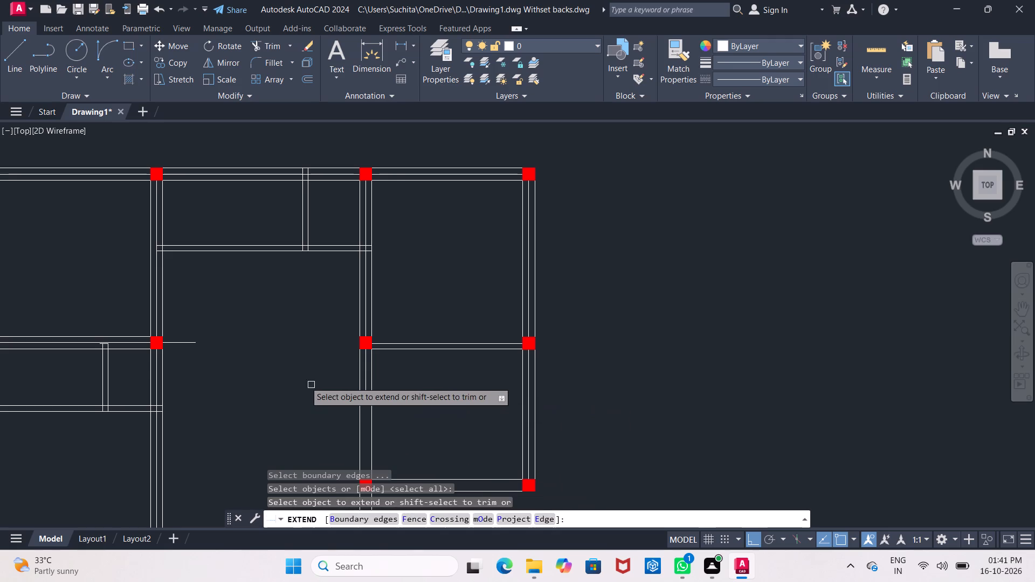
{"action": "left_click", "coordinate": [367, 389]}
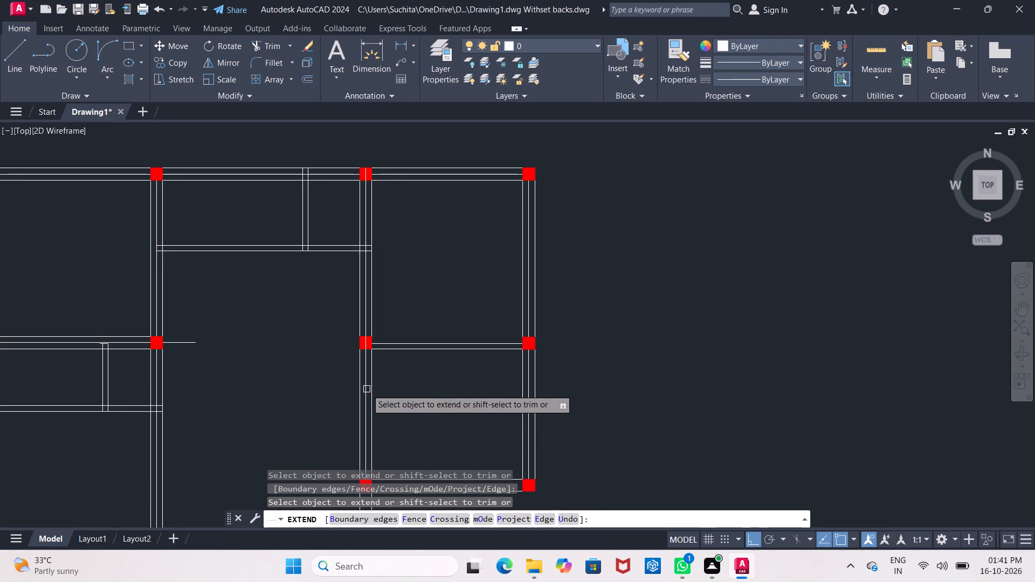
{"action": "middle_click_drag", "start_coordinate": [367, 389], "coordinate": [387, 204]}
{"action": "left_click", "coordinate": [384, 228]}
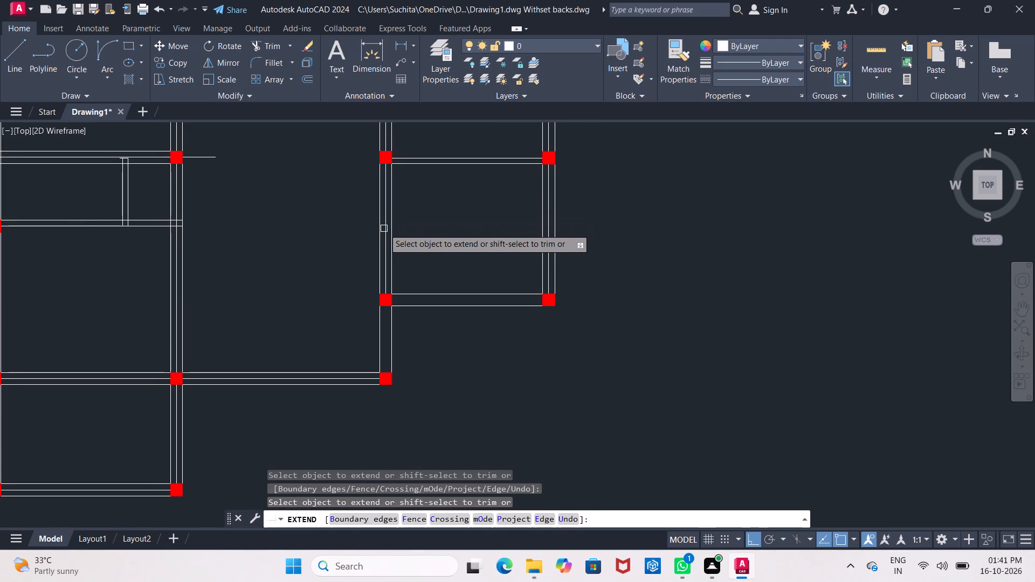
{"action": "left_click", "coordinate": [382, 235]}
{"action": "triple_click", "coordinate": [384, 244]}
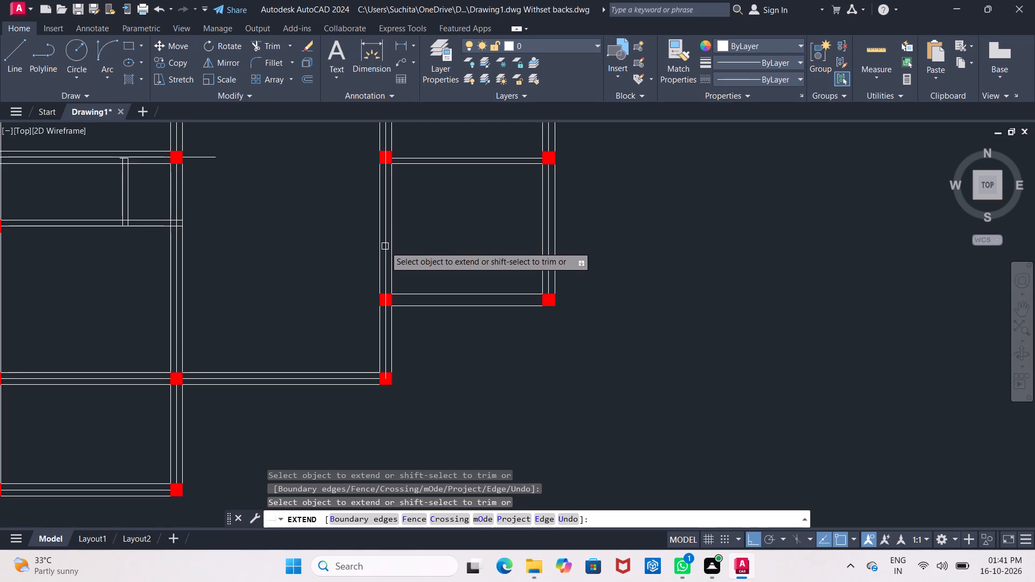
{"action": "triple_click", "coordinate": [385, 246]}
{"action": "middle_click_drag", "start_coordinate": [454, 362], "coordinate": [460, 455]}
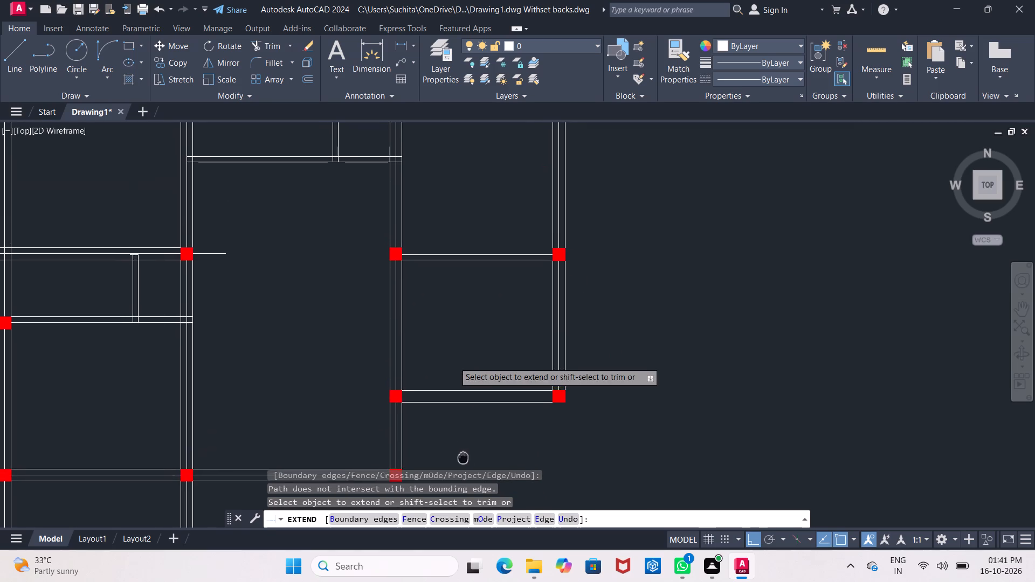
{"action": "middle_click_drag", "start_coordinate": [460, 455], "coordinate": [391, 427]}
{"action": "key", "text": "Escape"}
Offset the upper line of the lower right room's bottom wall 4.5" down as its centre line.
{"action": "key", "text": "o"}
{"action": "key", "text": "Return"}
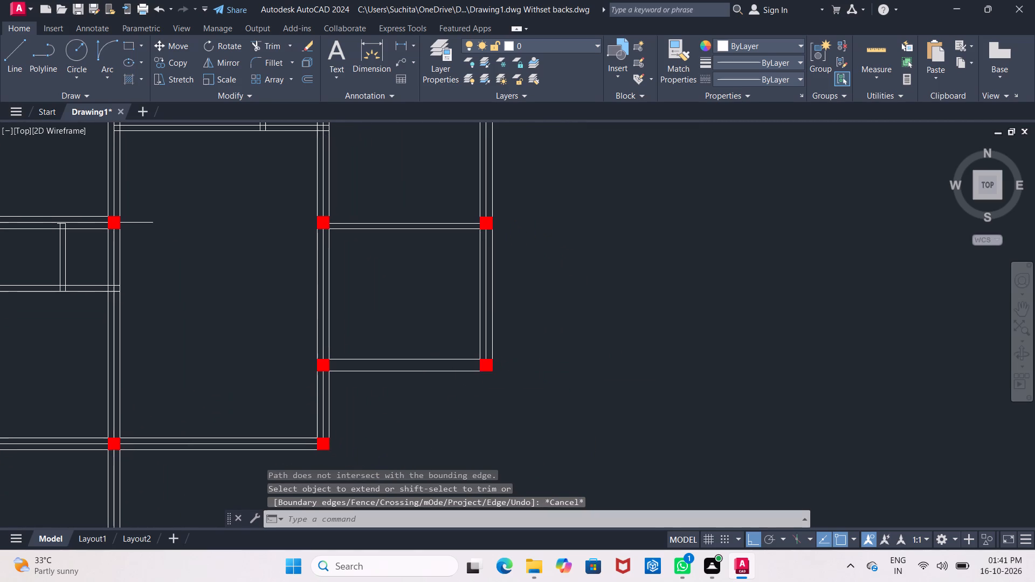
{"action": "type", "text": "4.5\""}
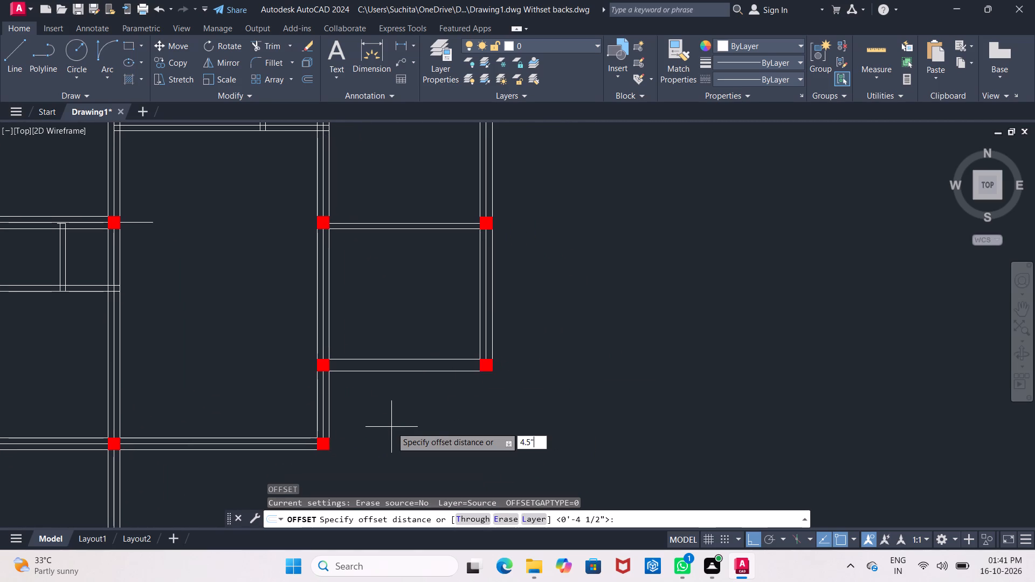
{"action": "key", "text": "Return"}
{"action": "left_click", "coordinate": [430, 361]}
{"action": "left_click", "coordinate": [424, 371]}
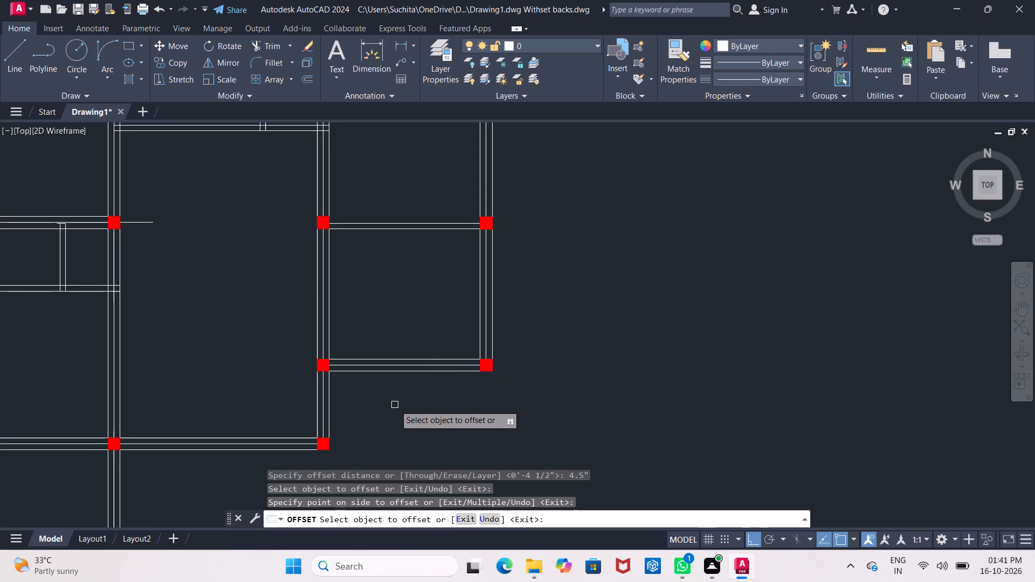
{"action": "middle_click_drag", "start_coordinate": [395, 405], "coordinate": [419, 404]}
{"action": "scroll", "coordinate": [422, 332], "scroll_direction": "down", "scroll_amount": 1}
{"action": "middle_click_drag", "start_coordinate": [422, 332], "coordinate": [410, 399]}
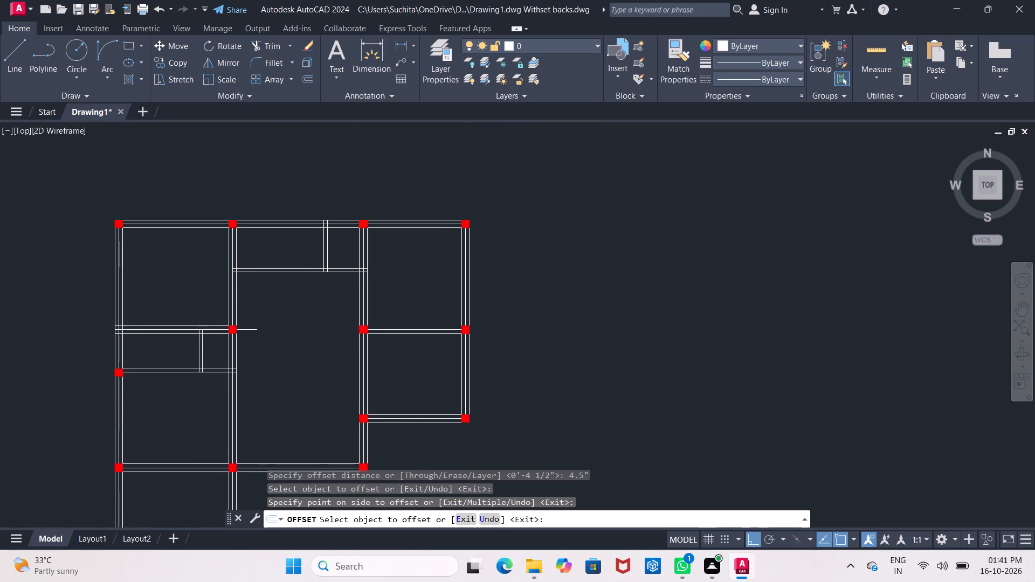
{"action": "scroll", "coordinate": [390, 349], "scroll_direction": "up", "scroll_amount": 3}
{"action": "key", "text": "Escape"}
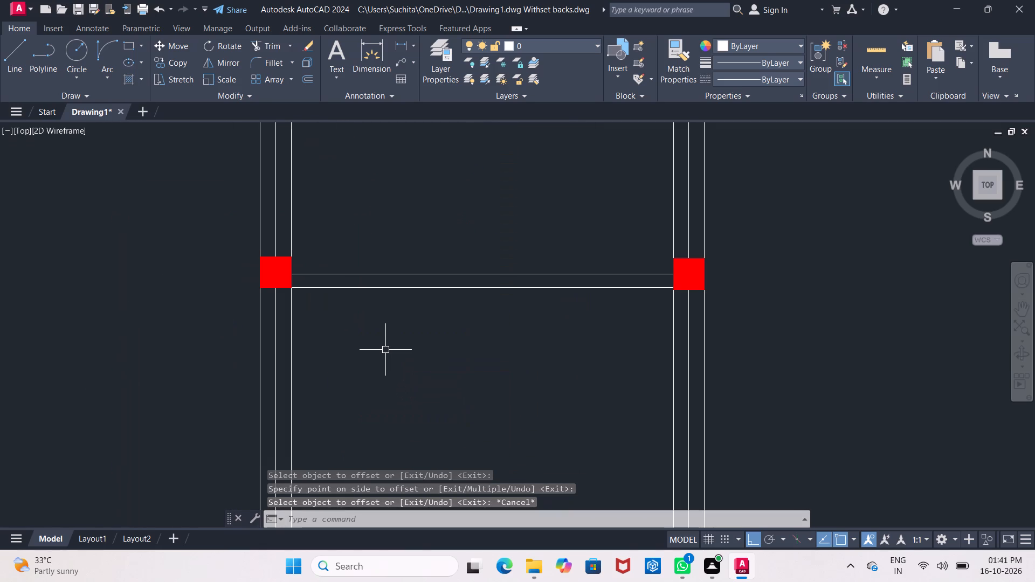
Offset the lower line of the horizontal wall between the two right-hand rooms 9" up.
{"action": "key", "text": "o"}
{"action": "key", "text": "Return"}
{"action": "key", "text": "9"}
{"action": "key", "text": "shift+quotedbl"}
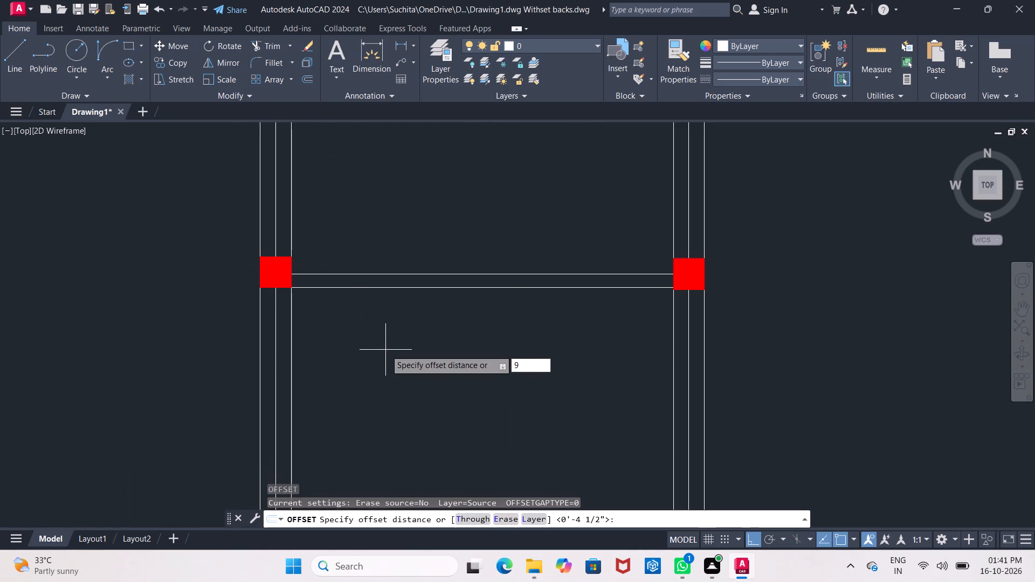
{"action": "key", "text": "Return"}
{"action": "left_click", "coordinate": [411, 289]}
{"action": "left_click", "coordinate": [413, 242]}
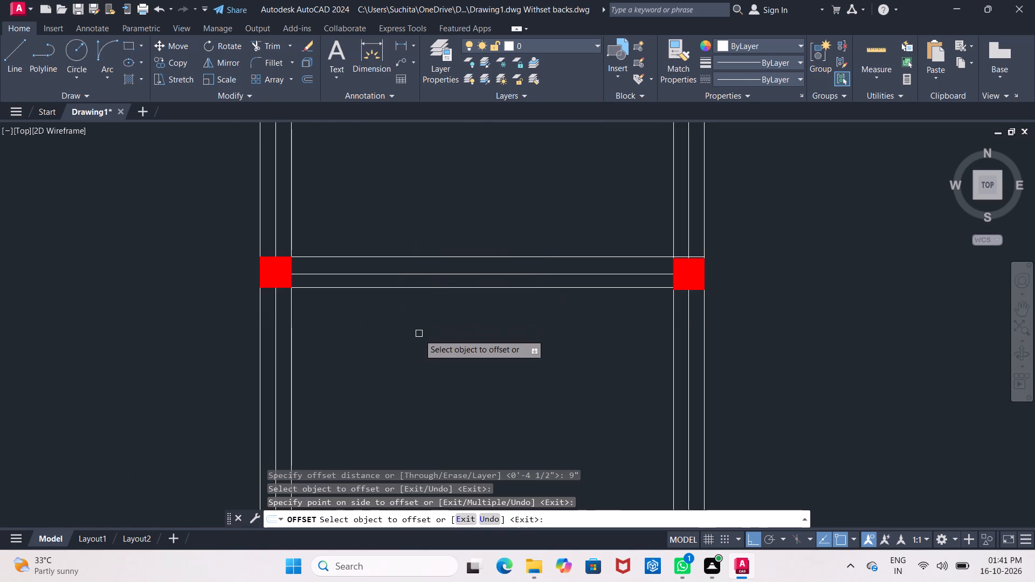
{"action": "middle_click_drag", "start_coordinate": [419, 334], "coordinate": [377, 341]}
{"action": "key", "text": "Escape"}
{"action": "key", "text": "Escape"}
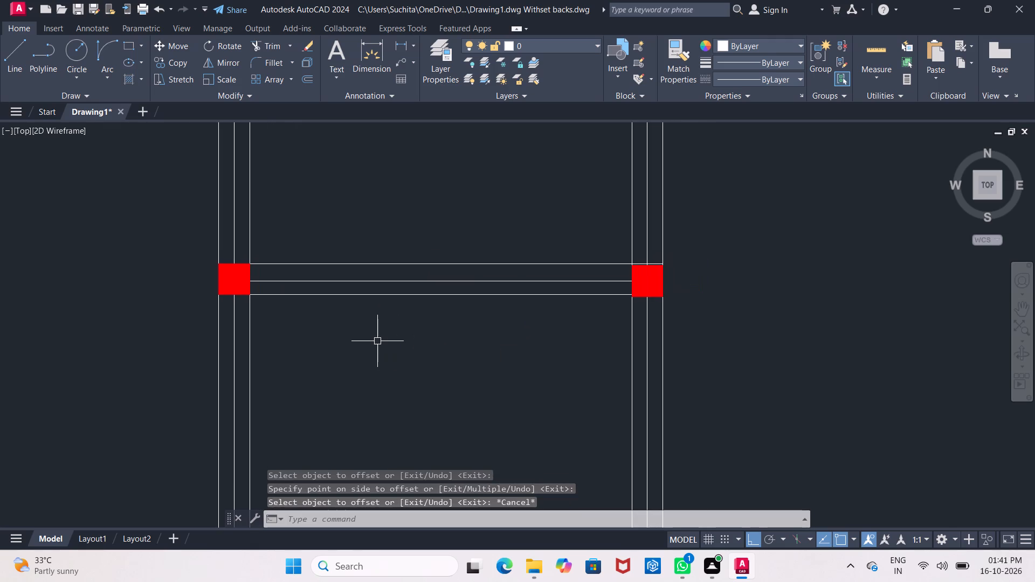
{"action": "key", "text": "Escape"}
Offset the lower line of the wall between the two right-hand rooms 4.5" up as its centre line.
{"action": "key", "text": "o"}
{"action": "key", "text": "Return"}
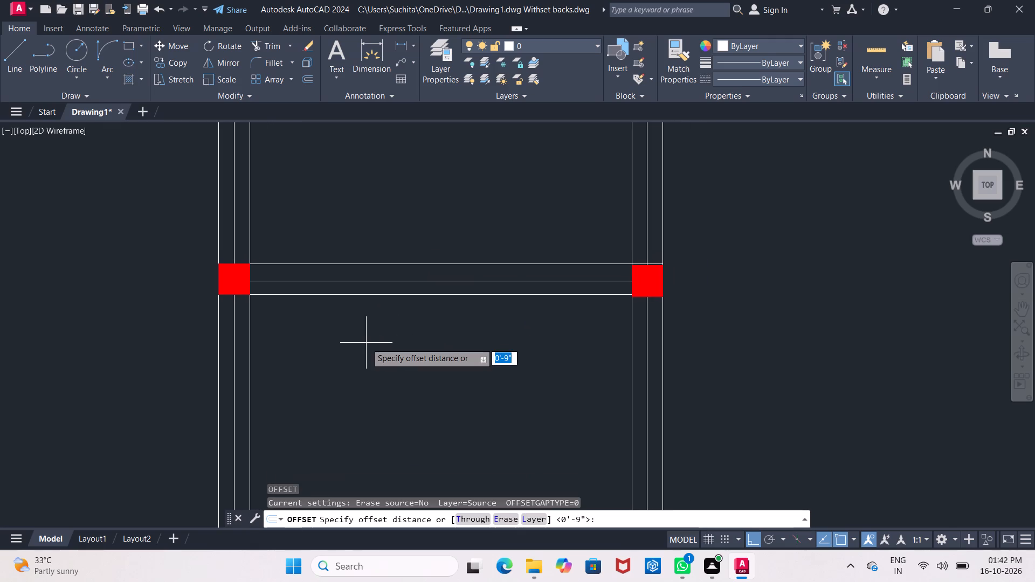
{"action": "type", "text": "4.5\""}
{"action": "key", "text": "Return"}
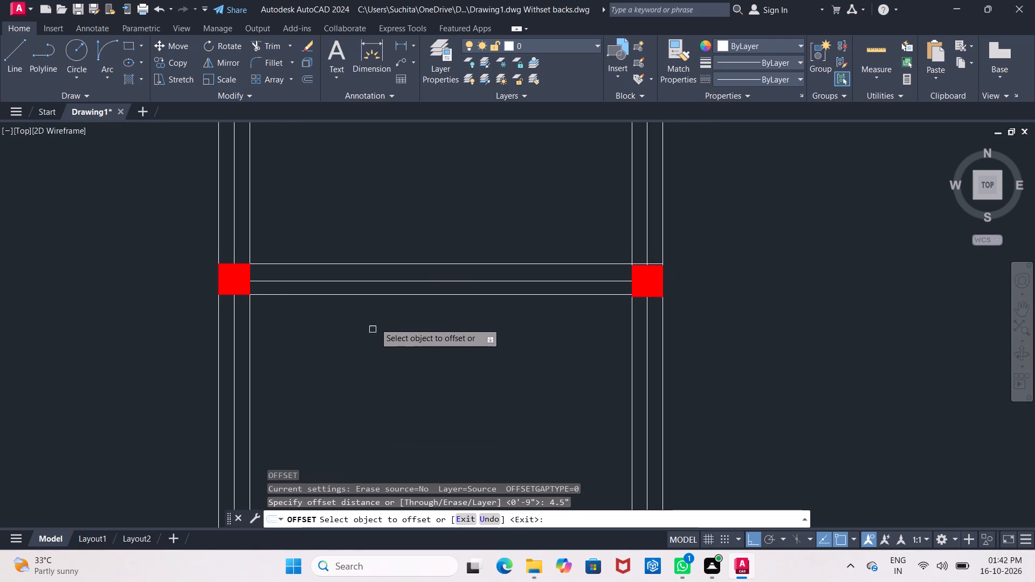
{"action": "left_click", "coordinate": [391, 295]}
{"action": "left_click", "coordinate": [395, 272]}
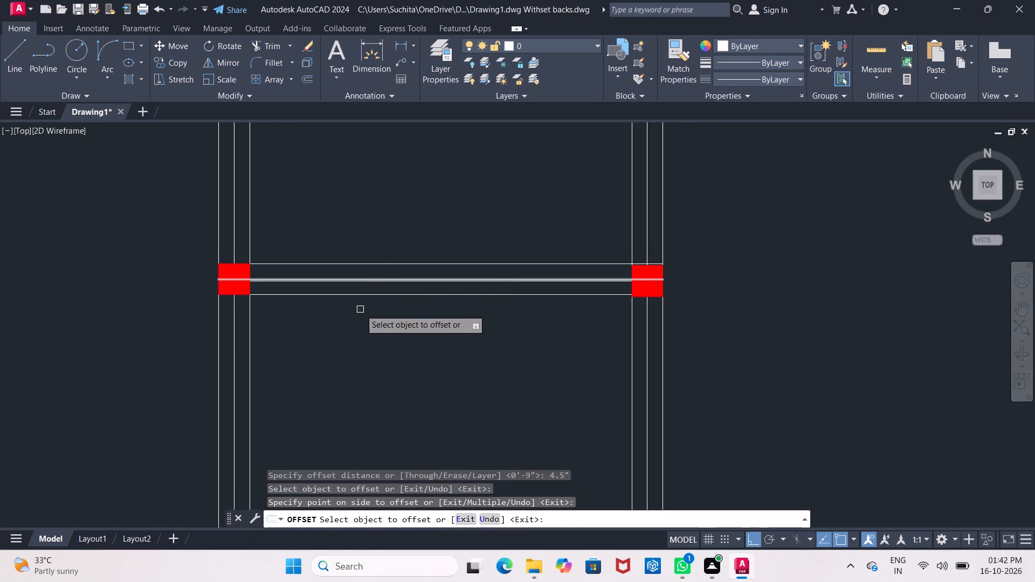
{"action": "scroll", "coordinate": [319, 289], "scroll_direction": "up", "scroll_amount": 3}
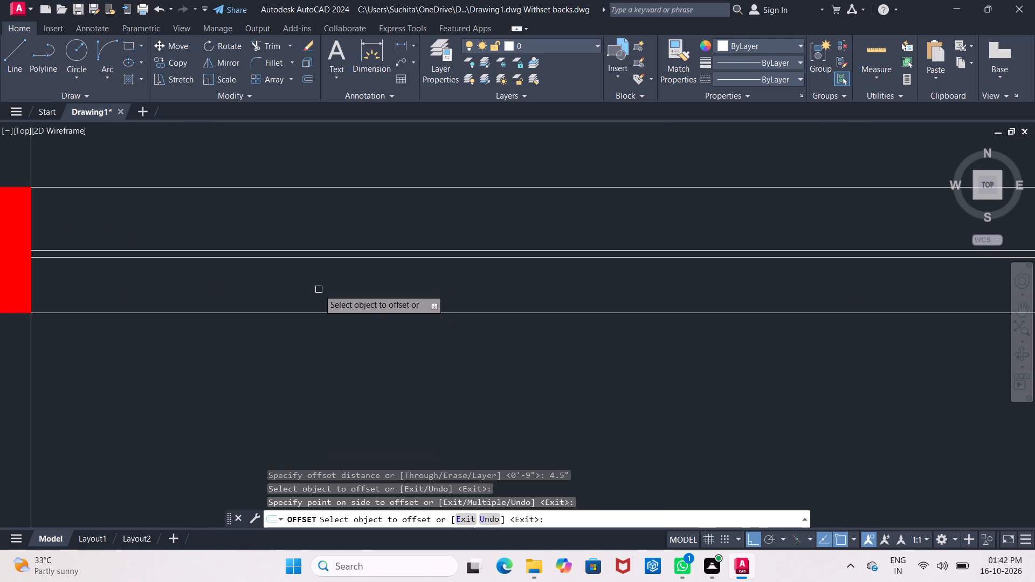
{"action": "key", "text": "Escape"}
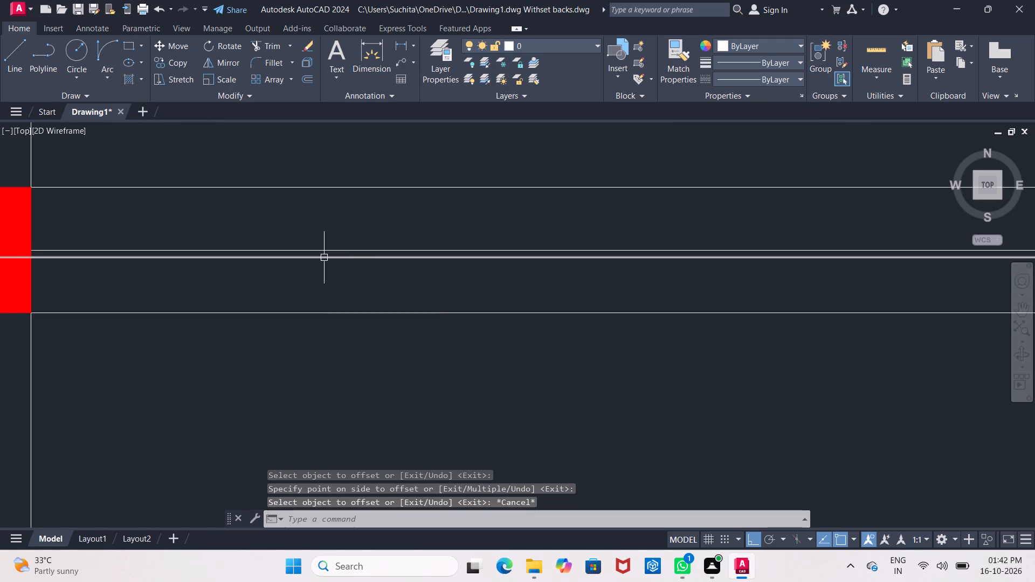
Erase the leftover line just below the new centre line in the wall between the two right-hand rooms.
{"action": "left_click", "coordinate": [324, 259]}
{"action": "key", "text": "Delete"}
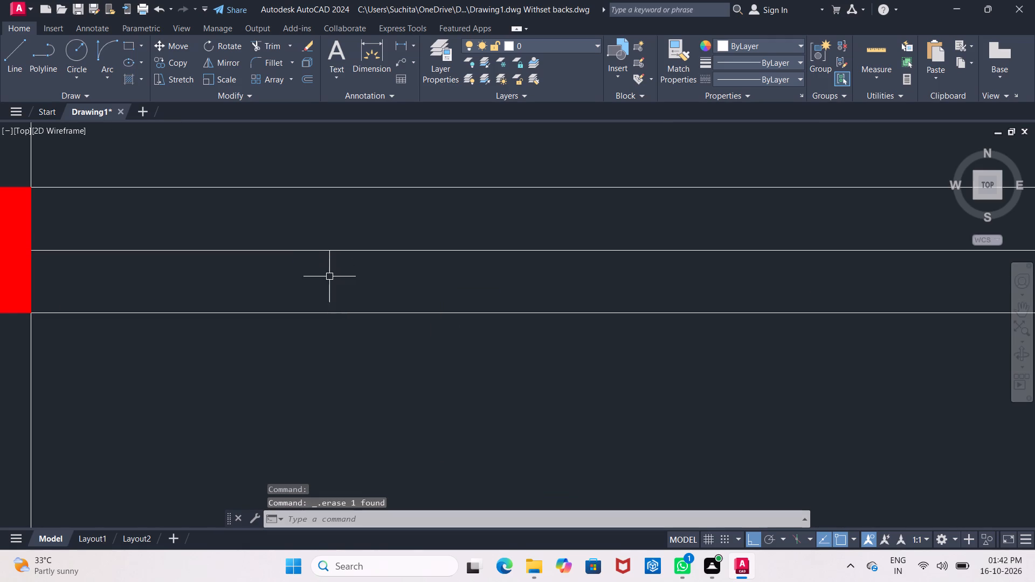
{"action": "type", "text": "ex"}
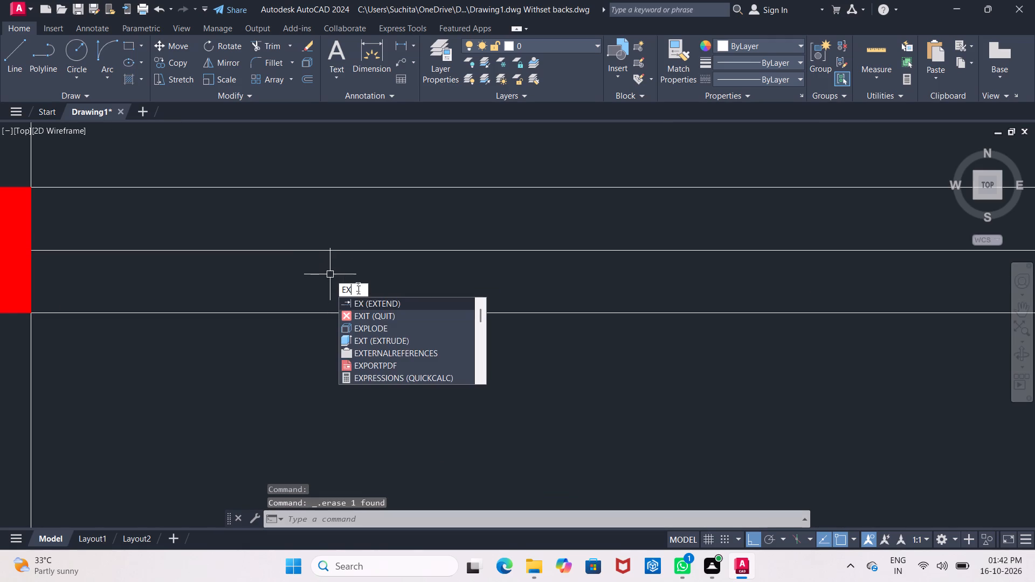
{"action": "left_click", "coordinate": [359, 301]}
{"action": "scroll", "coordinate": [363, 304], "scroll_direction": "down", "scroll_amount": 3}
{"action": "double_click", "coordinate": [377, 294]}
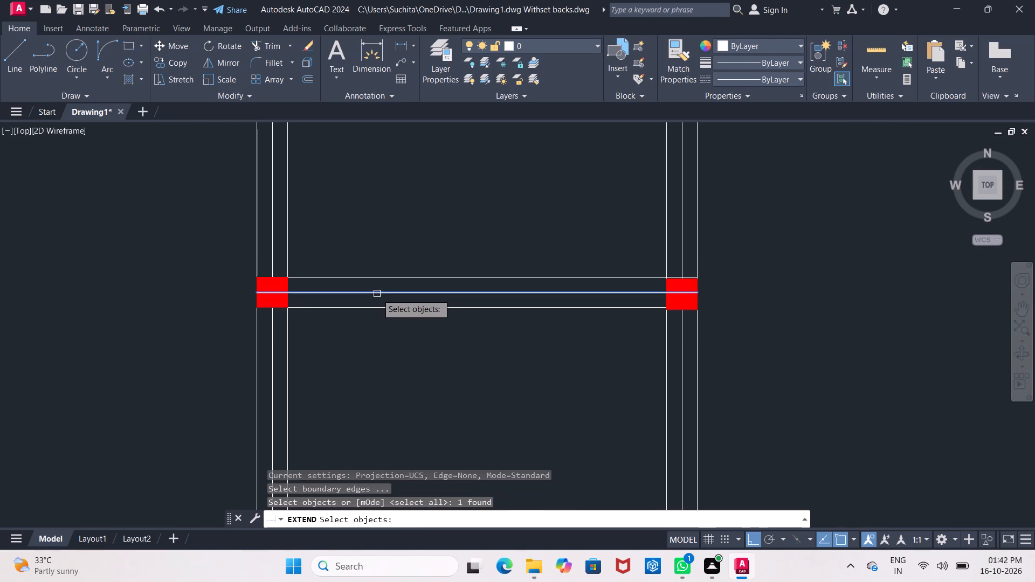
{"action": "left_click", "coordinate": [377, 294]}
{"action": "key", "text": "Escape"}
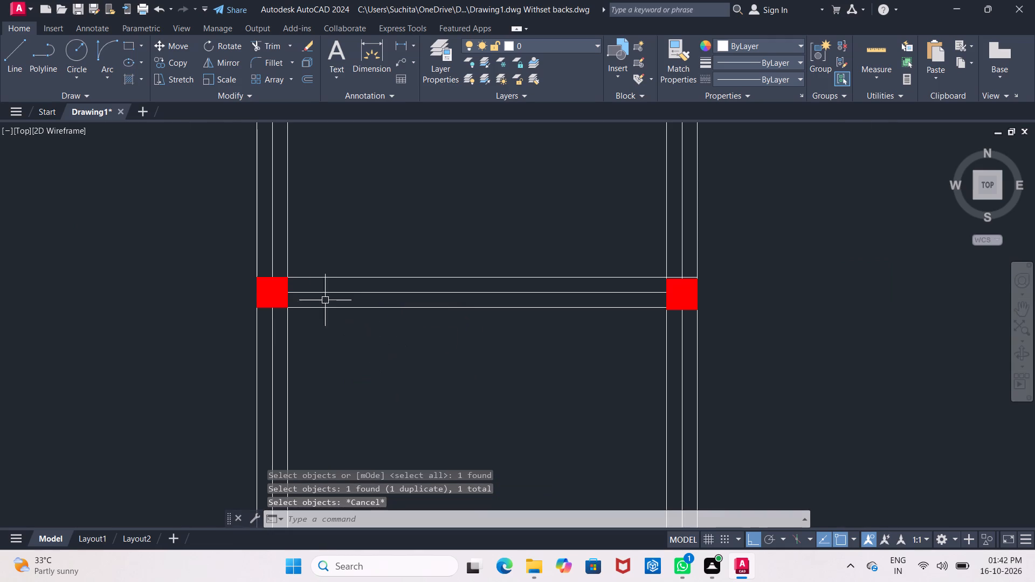
Stretch both ends of the centre line between the two right-hand rooms 2' outward past the red columns.
{"action": "left_click", "coordinate": [320, 292]}
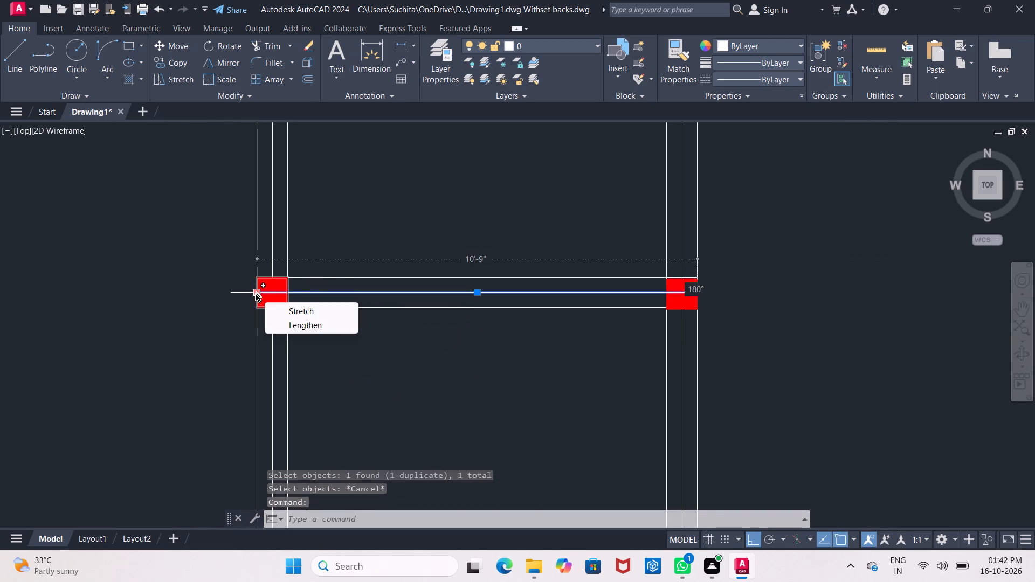
{"action": "left_click", "coordinate": [254, 294]}
{"action": "type", "text": "2'"}
{"action": "key", "text": "Return"}
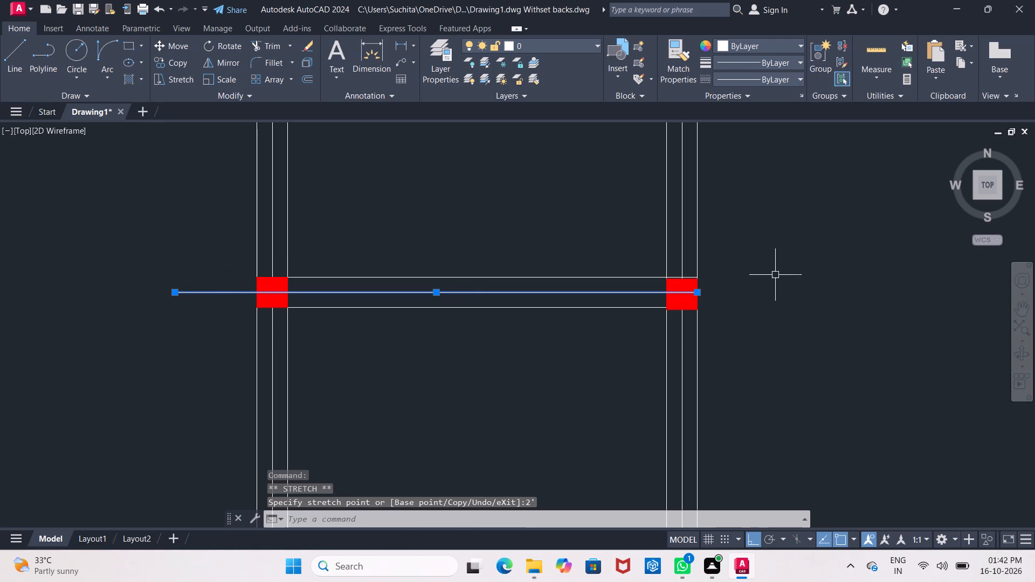
{"action": "left_click", "coordinate": [698, 293]}
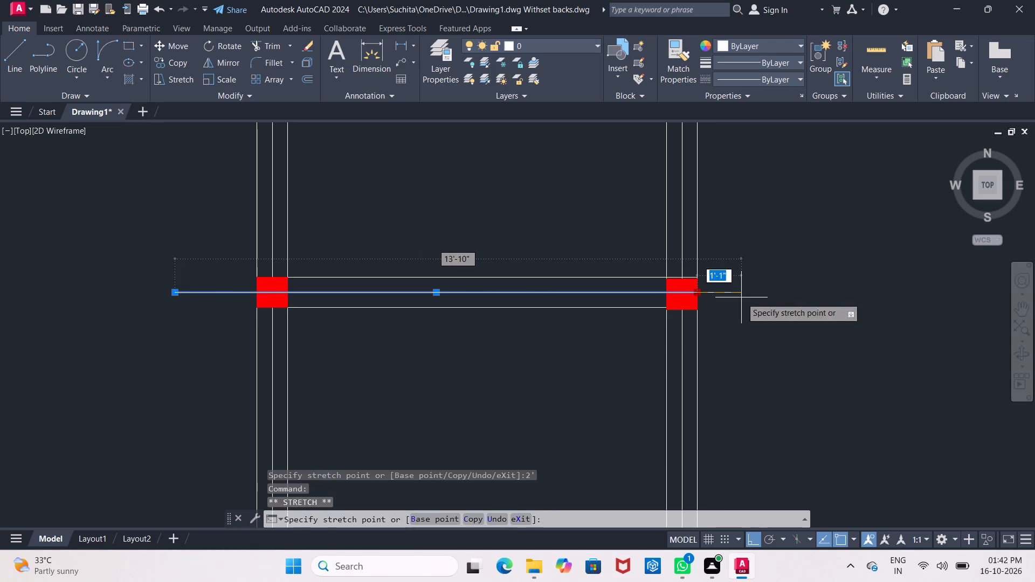
{"action": "type", "text": "2'"}
{"action": "key", "text": "Return"}
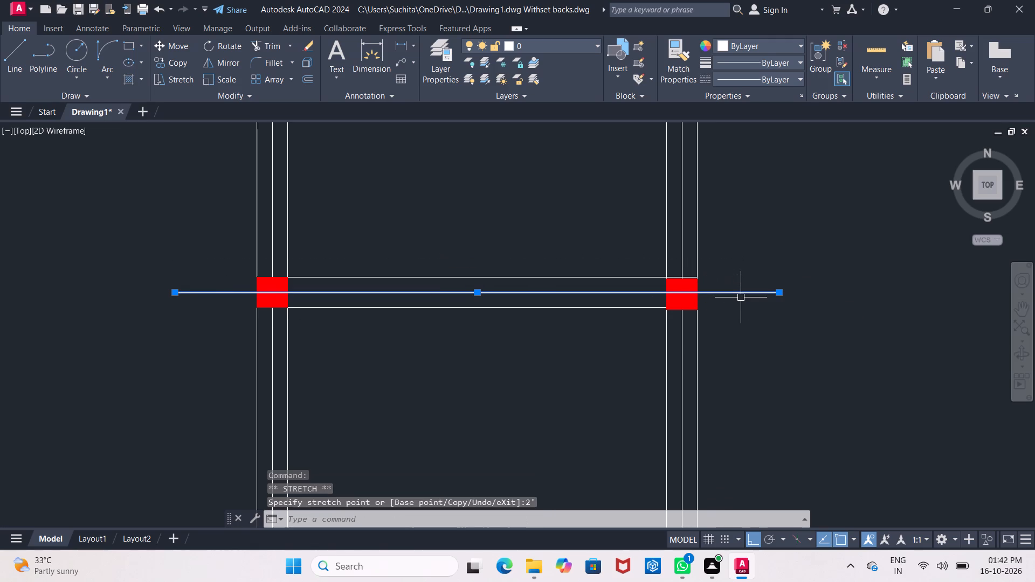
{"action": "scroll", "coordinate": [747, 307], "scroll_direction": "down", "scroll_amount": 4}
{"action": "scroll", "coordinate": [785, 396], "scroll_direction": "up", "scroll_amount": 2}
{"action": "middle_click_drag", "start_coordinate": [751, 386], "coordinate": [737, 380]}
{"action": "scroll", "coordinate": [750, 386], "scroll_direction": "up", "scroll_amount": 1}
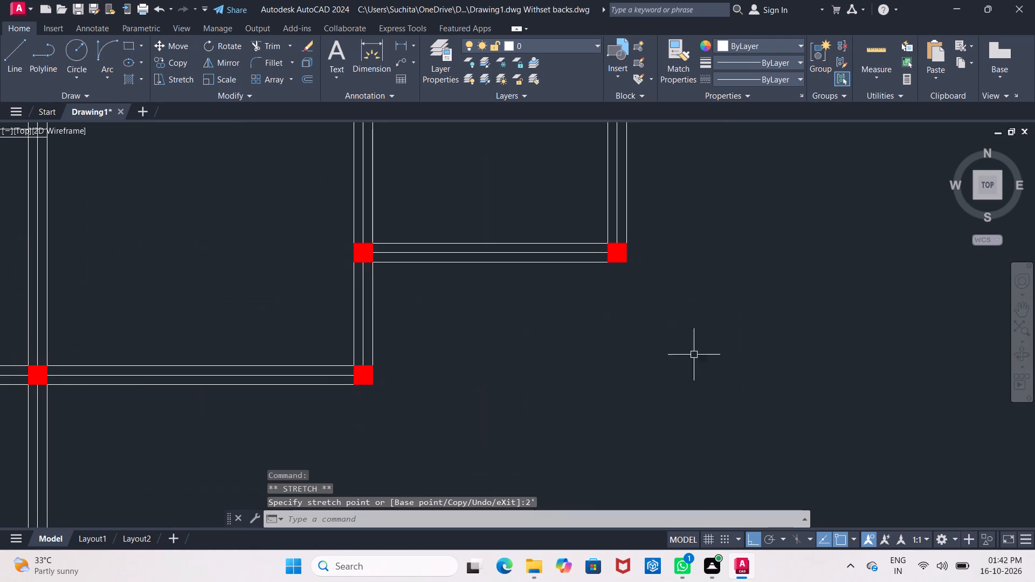
Stretch the lower ends of the right room's outer vertical centre line and the central room's right-hand one 2' down past their columns.
{"action": "left_click", "coordinate": [618, 229]}
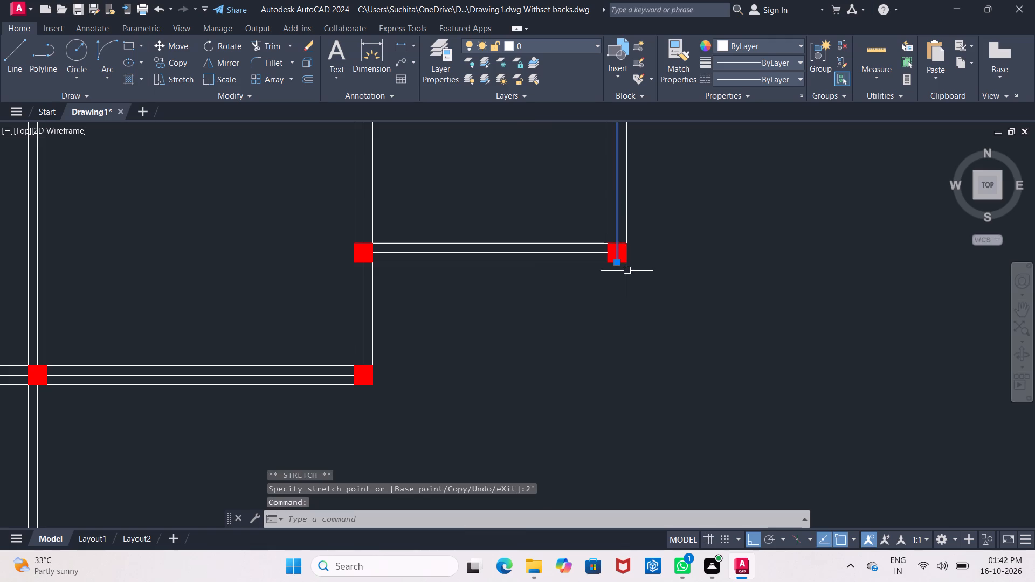
{"action": "left_click", "coordinate": [618, 264]}
{"action": "type", "text": "2'"}
{"action": "key", "text": "Return"}
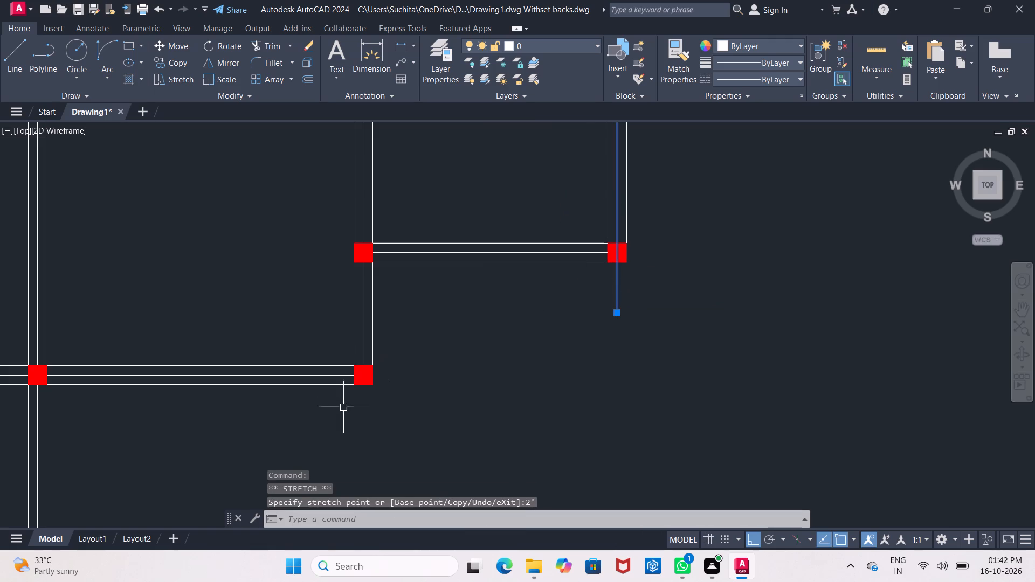
{"action": "left_click", "coordinate": [365, 348]}
{"action": "left_click", "coordinate": [366, 387]}
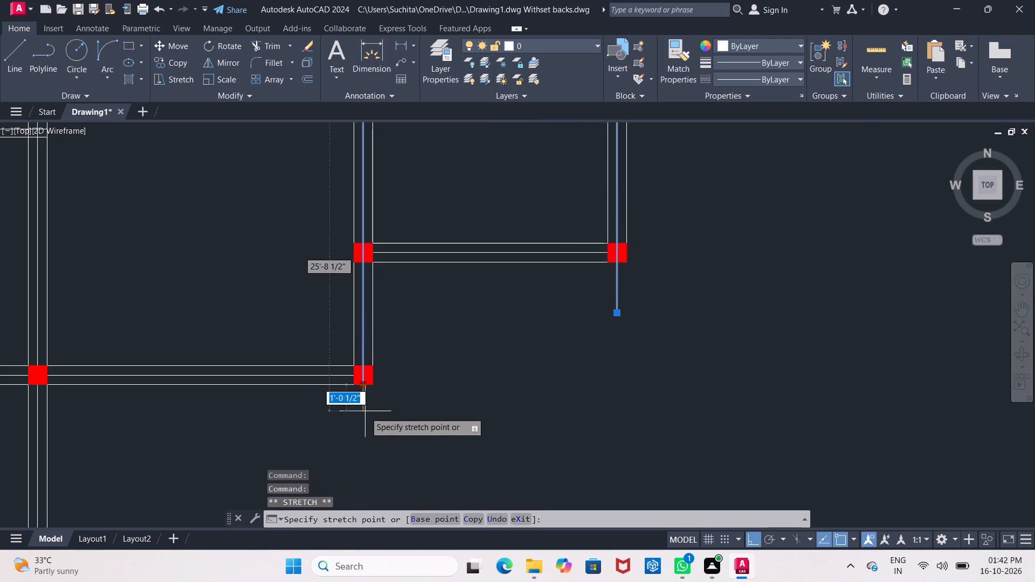
{"action": "type", "text": "2'"}
{"action": "key", "text": "Return"}
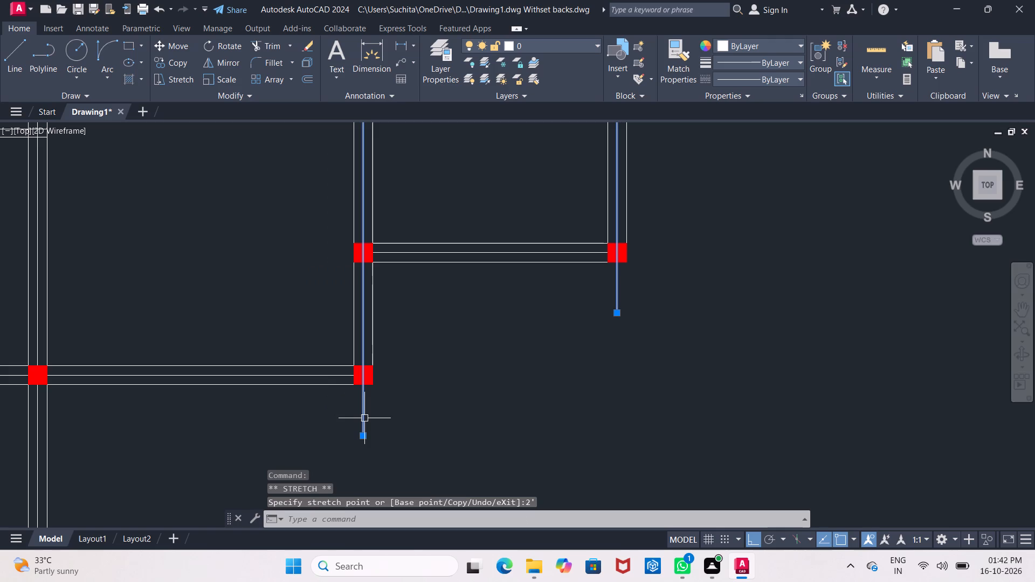
{"action": "key", "text": "Escape"}
Stretch the lower ends of the bottom-left room's two vertical centre lines 2' down past the red columns.
{"action": "middle_click_drag", "start_coordinate": [49, 453], "coordinate": [336, 211]}
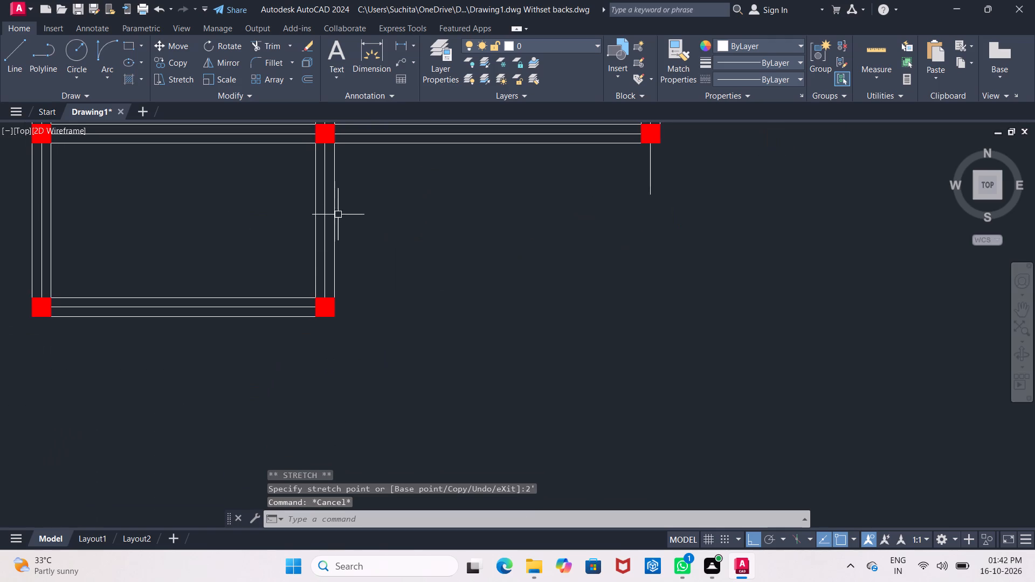
{"action": "left_click", "coordinate": [324, 283]}
{"action": "left_click_drag", "start_coordinate": [326, 319], "coordinate": [328, 329]}
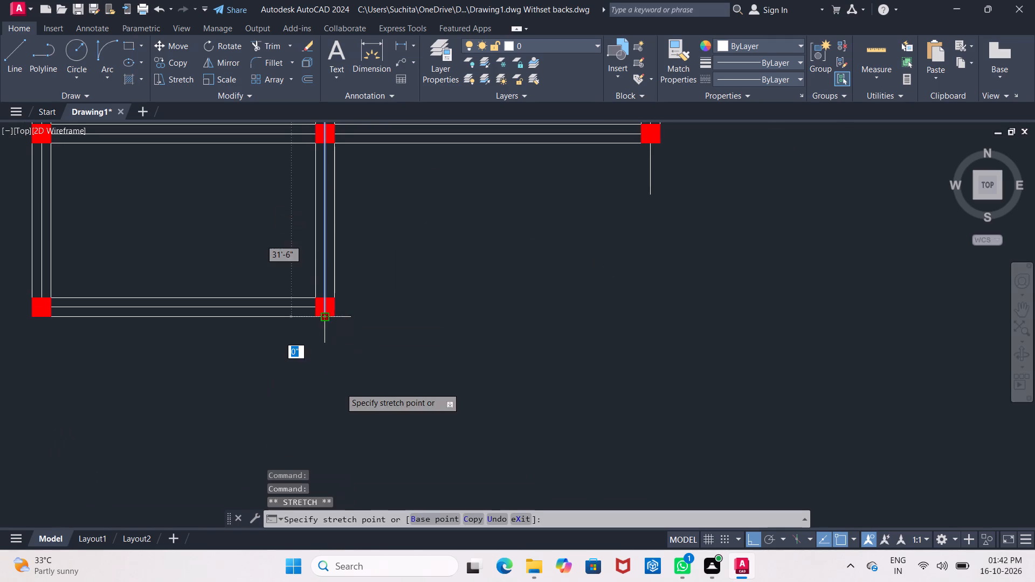
{"action": "type", "text": "2'"}
{"action": "key", "text": "Return"}
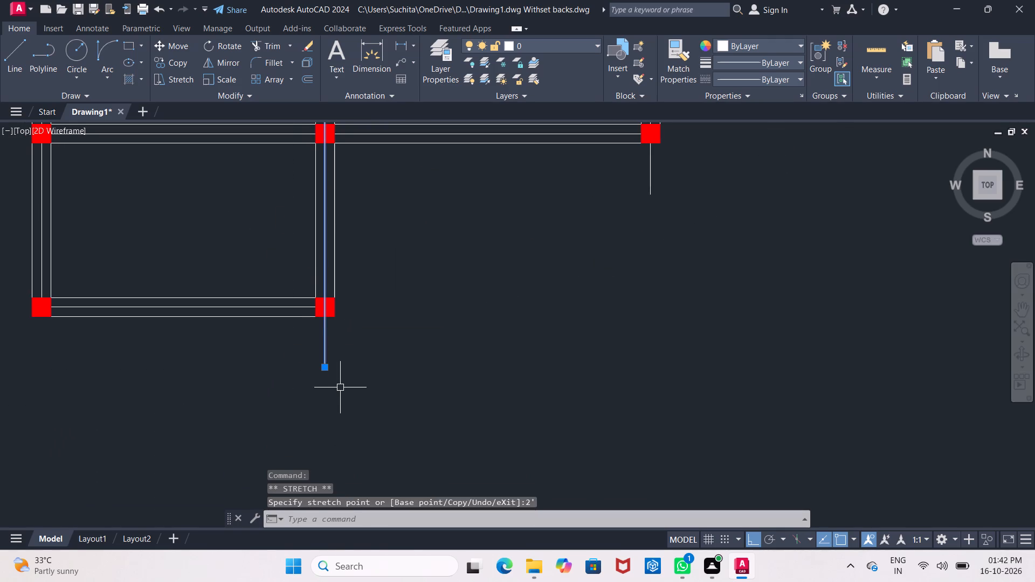
{"action": "middle_click_drag", "start_coordinate": [93, 347], "coordinate": [258, 390]}
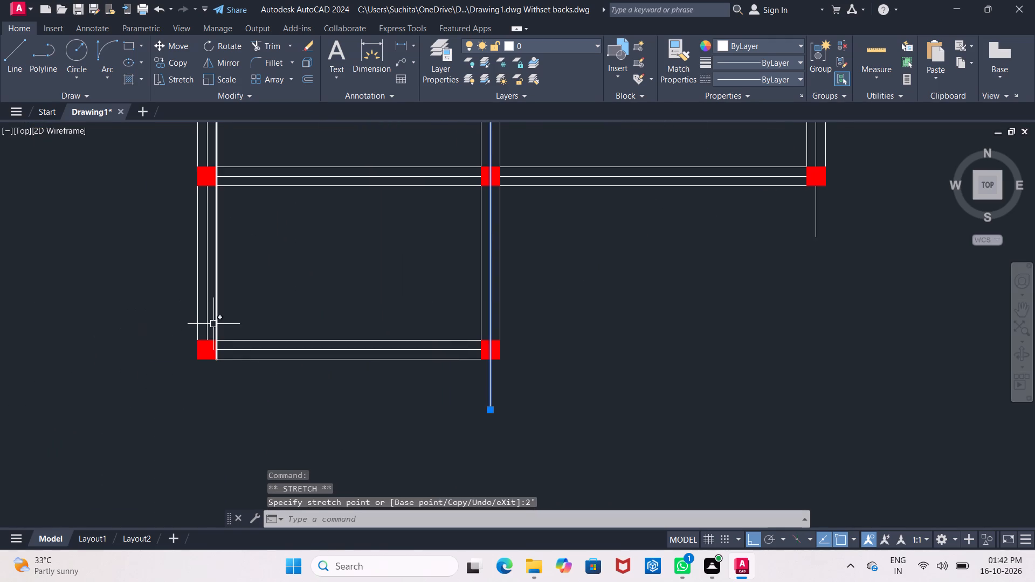
{"action": "left_click", "coordinate": [208, 320]}
{"action": "left_click_drag", "start_coordinate": [205, 362], "coordinate": [205, 398]}
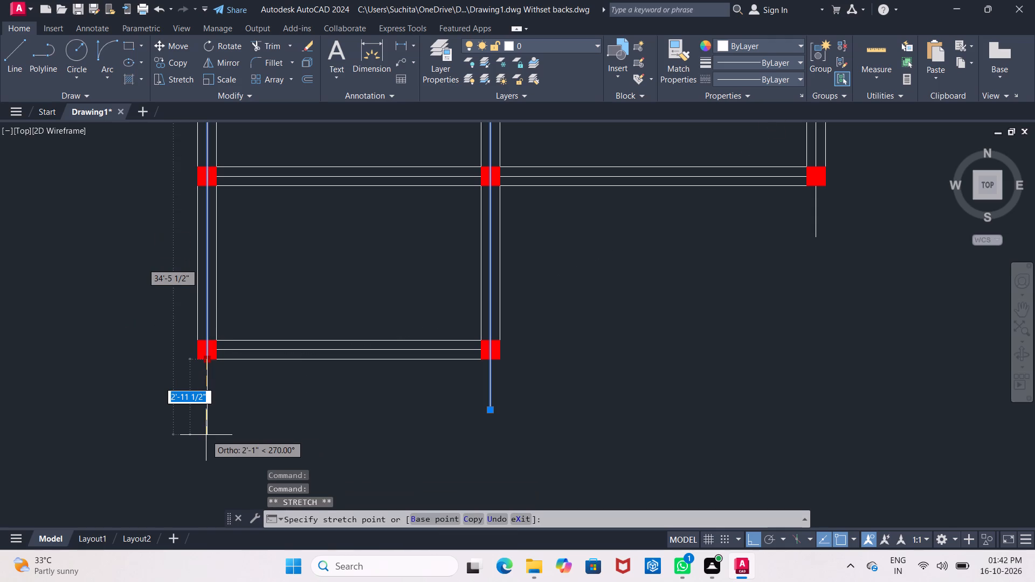
{"action": "type", "text": "2'"}
{"action": "key", "text": "Return"}
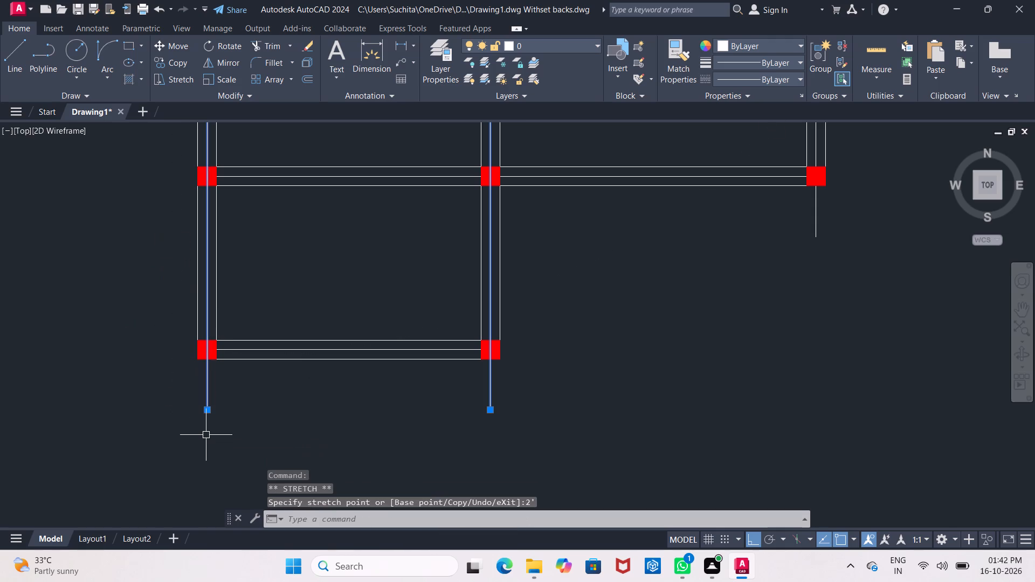
Extend the left end of the horizontal centre line above the bottom-left room to the left wall's outer face.
{"action": "middle_click_drag", "start_coordinate": [294, 201], "coordinate": [305, 379]}
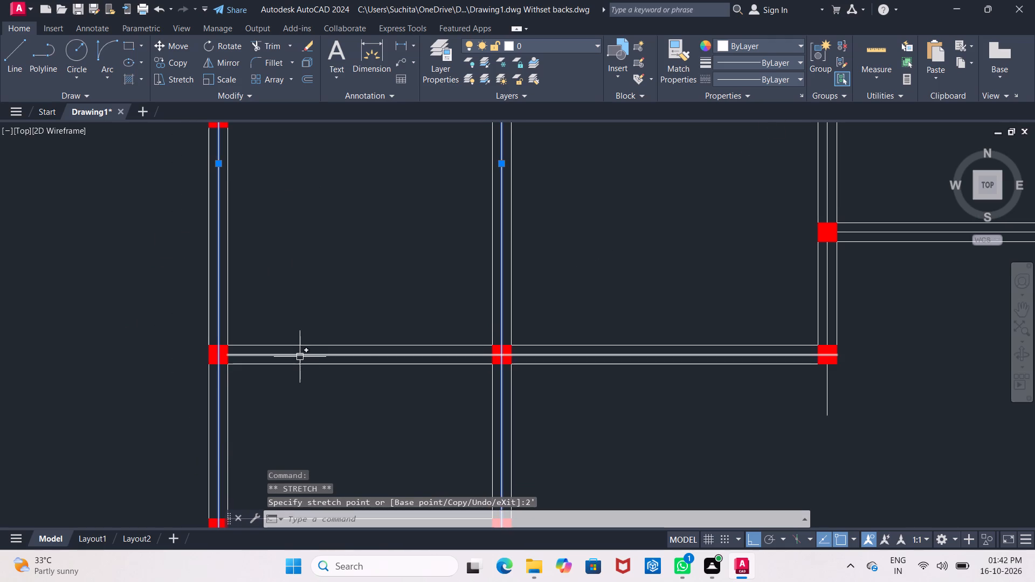
{"action": "left_click", "coordinate": [300, 357]}
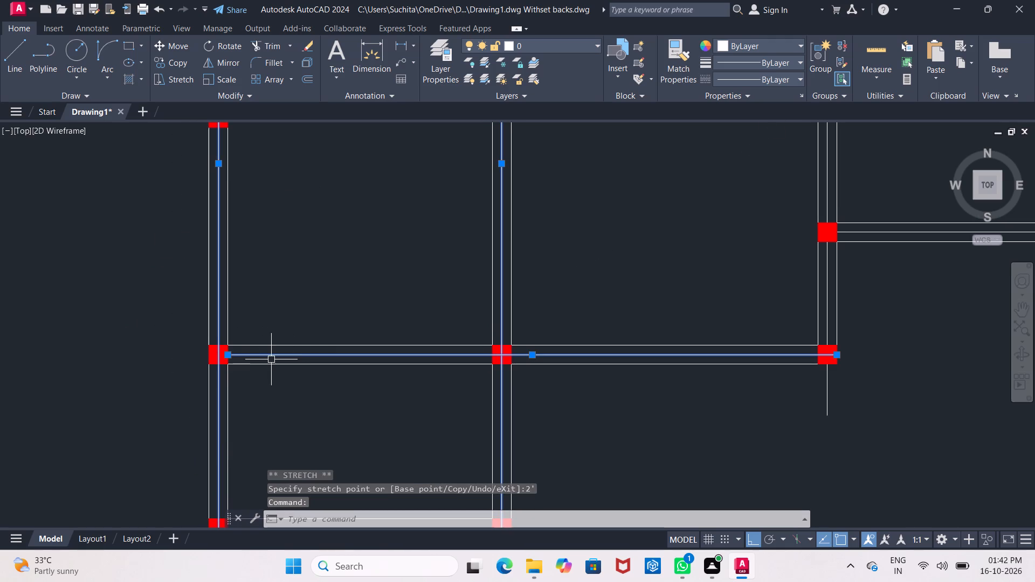
{"action": "key", "text": "Escape"}
{"action": "key", "text": "Escape"}
{"action": "type", "text": "ex"}
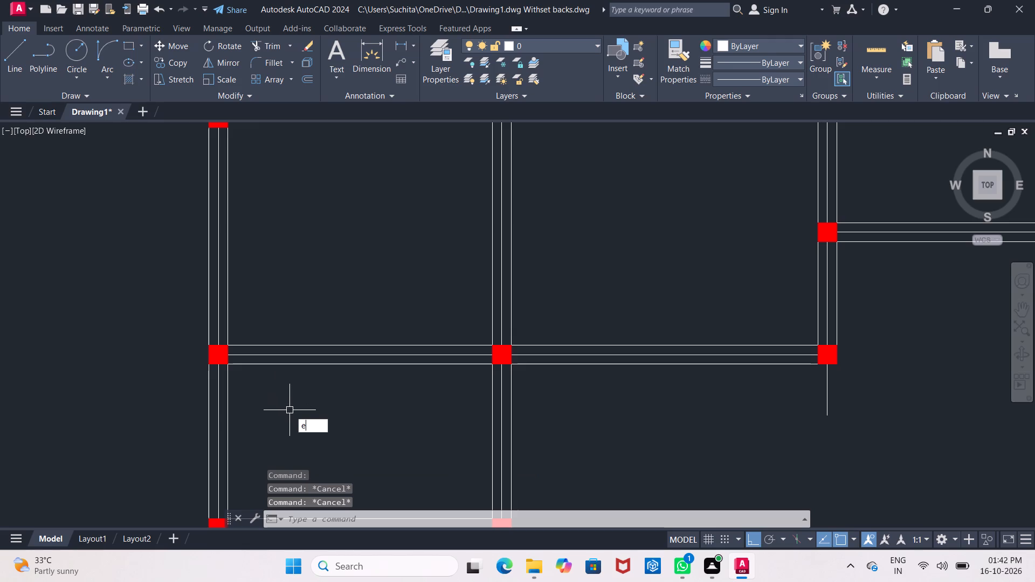
{"action": "key", "text": "Return"}
{"action": "key", "text": "Return"}
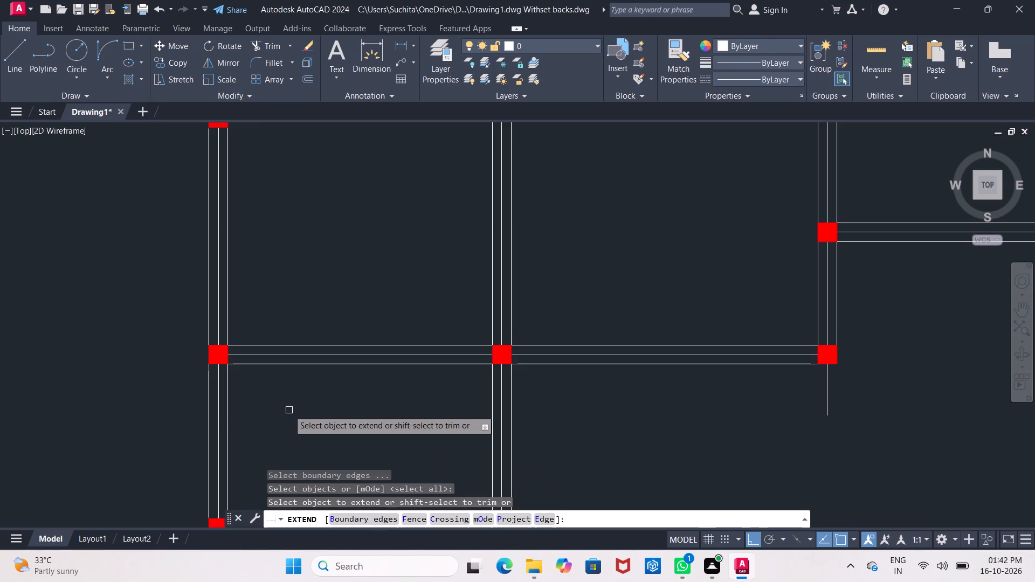
{"action": "triple_click", "coordinate": [274, 357]}
{"action": "triple_click", "coordinate": [274, 357]}
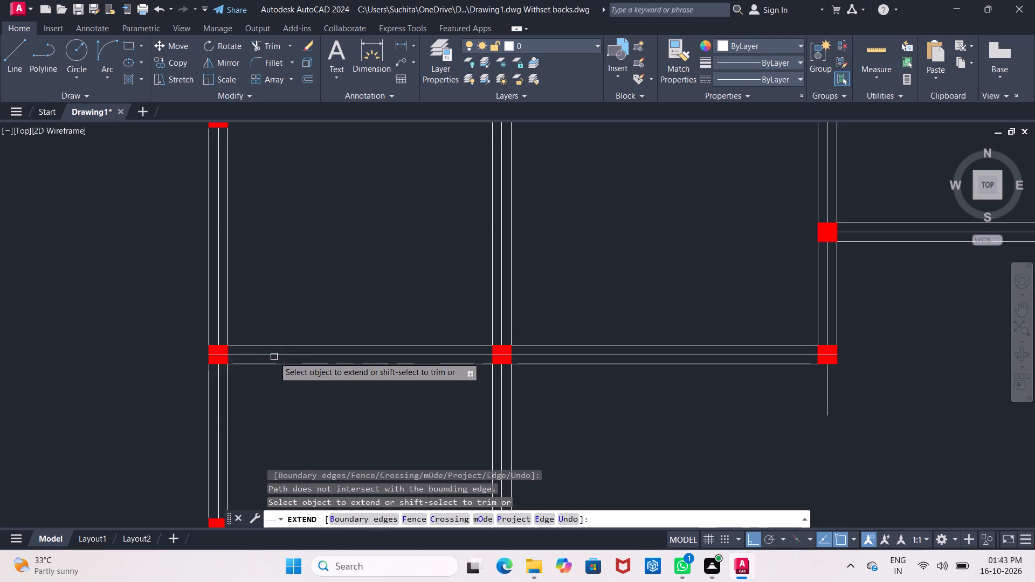
{"action": "left_click", "coordinate": [274, 357]}
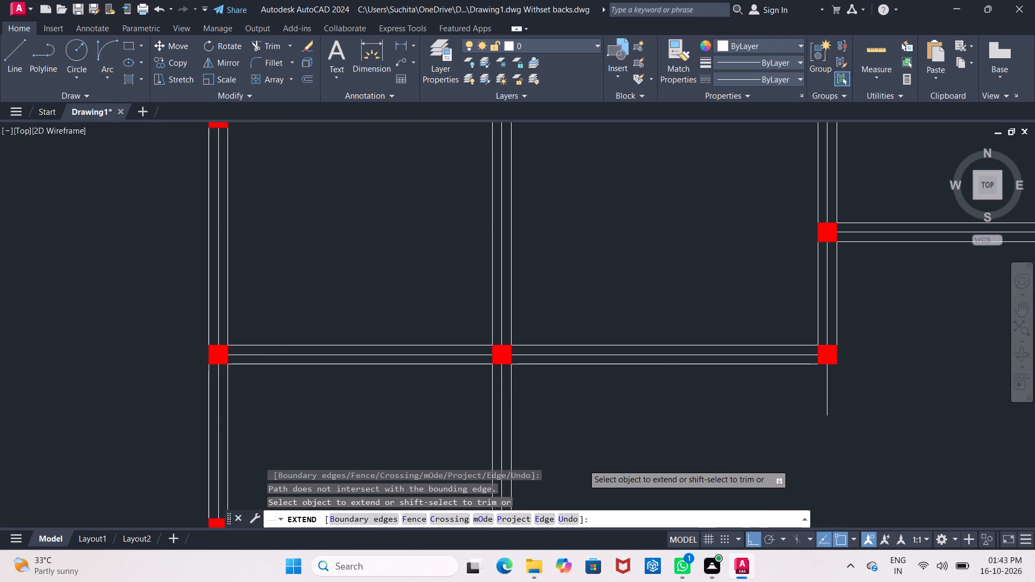
{"action": "key", "text": "Escape"}
Stretch both ends of the horizontal centre line above the bottom-left room 2' outward past the end columns.
{"action": "left_click", "coordinate": [345, 355]}
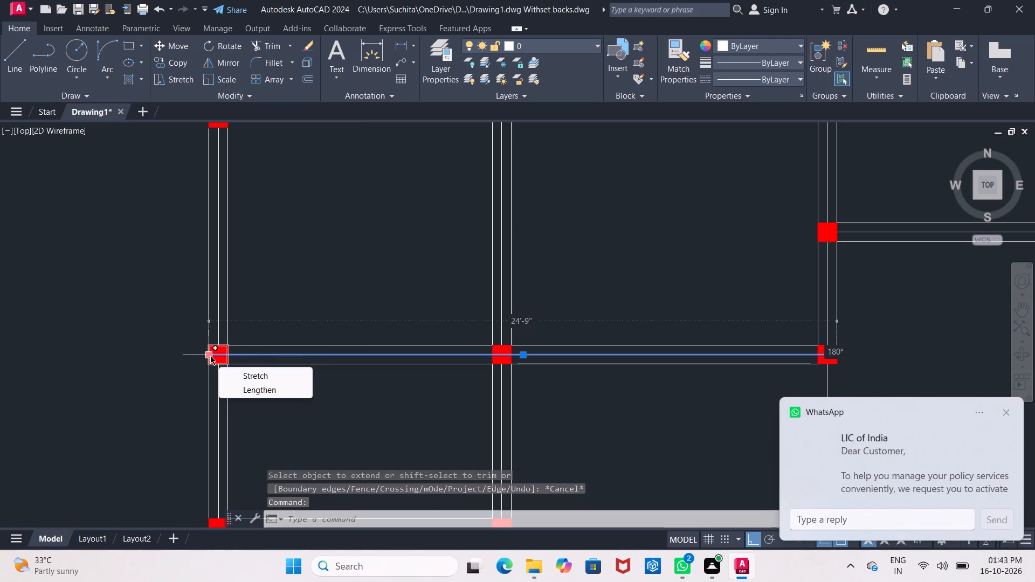
{"action": "left_click", "coordinate": [1006, 411]}
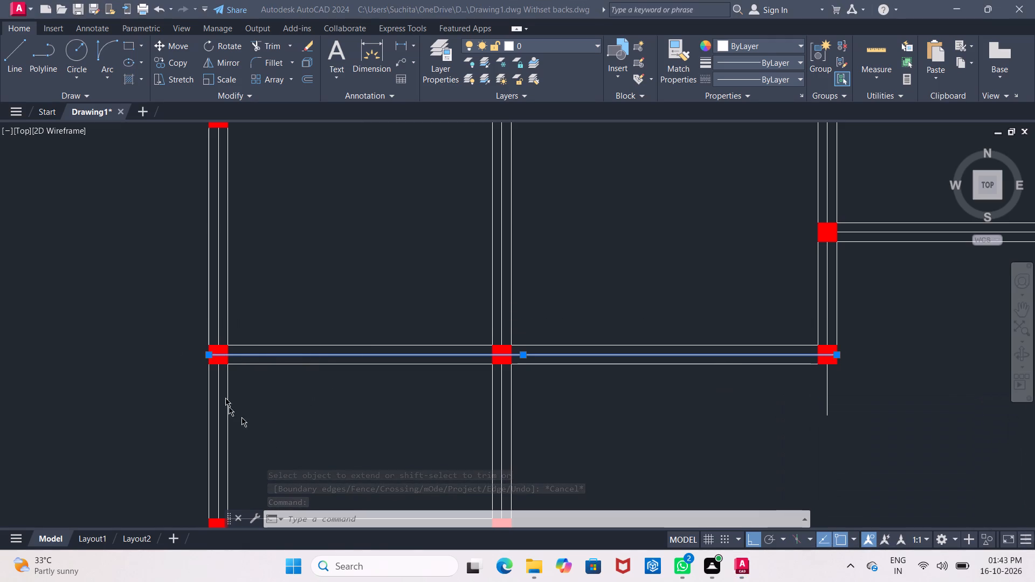
{"action": "left_click", "coordinate": [211, 355]}
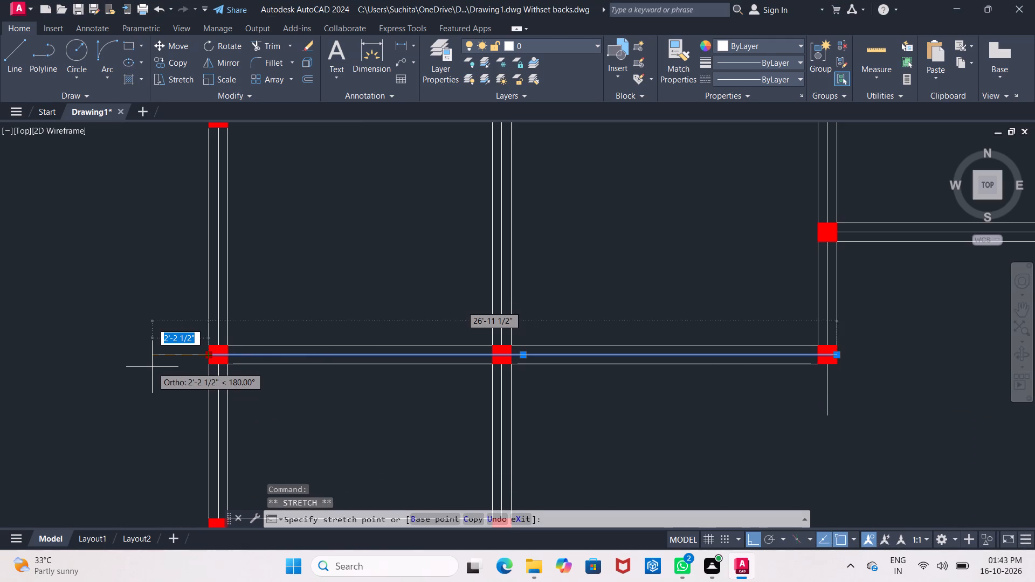
{"action": "type", "text": "2'"}
{"action": "key", "text": "Return"}
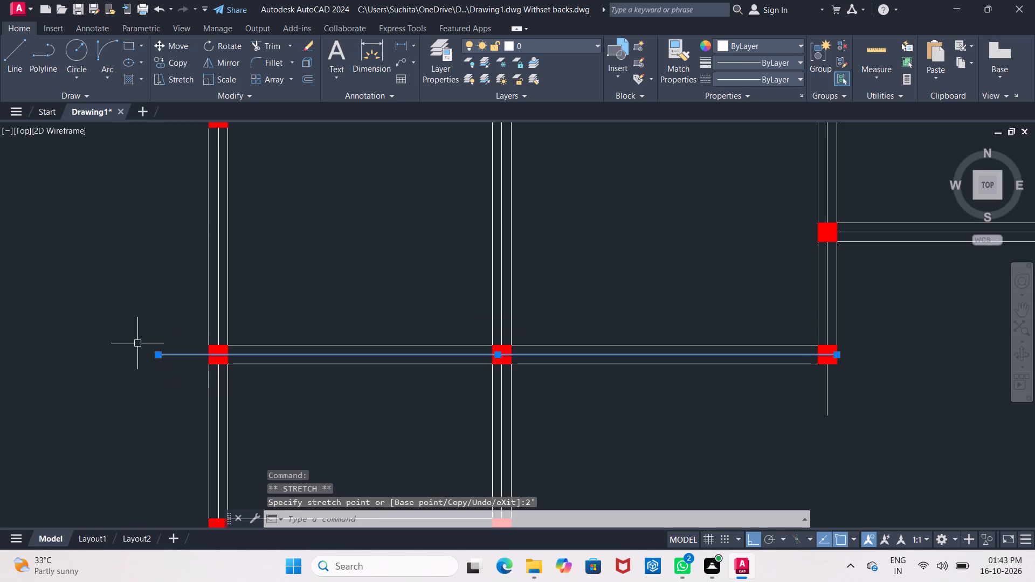
{"action": "middle_click_drag", "start_coordinate": [855, 438], "coordinate": [253, 428]}
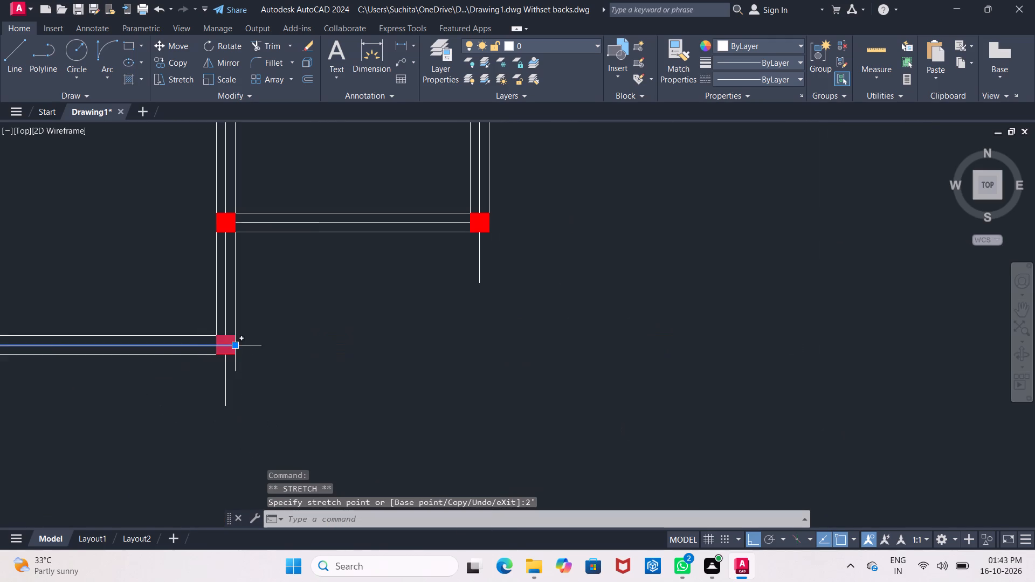
{"action": "left_click", "coordinate": [233, 349]}
{"action": "type", "text": "2'"}
{"action": "key", "text": "Return"}
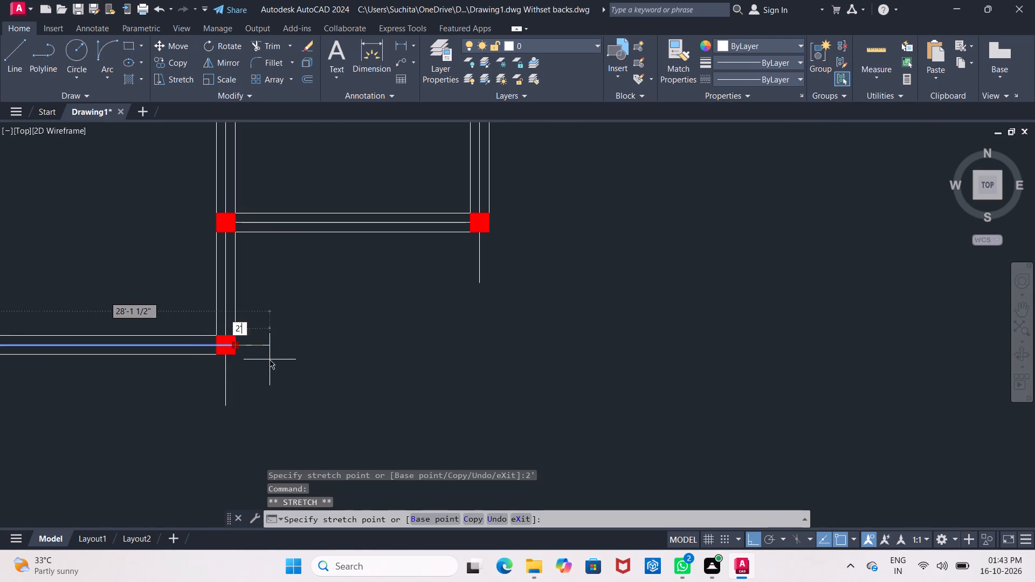
{"action": "scroll", "coordinate": [270, 371], "scroll_direction": "down", "scroll_amount": 2}
{"action": "middle_click_drag", "start_coordinate": [270, 371], "coordinate": [357, 386]}
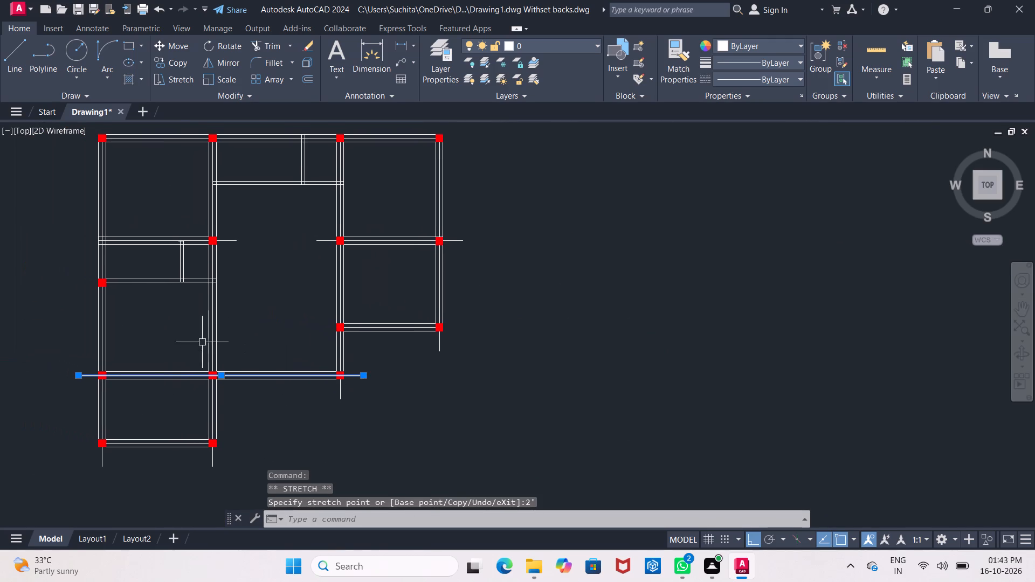
{"action": "scroll", "coordinate": [195, 335], "scroll_direction": "up", "scroll_amount": 2}
{"action": "middle_click_drag", "start_coordinate": [195, 335], "coordinate": [287, 200]}
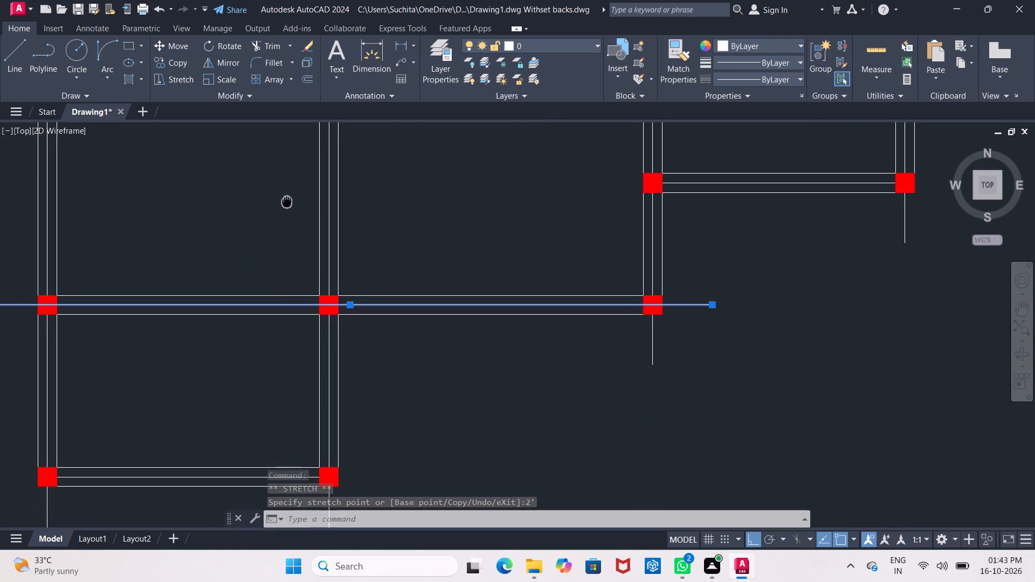
{"action": "middle_click_drag", "start_coordinate": [287, 200], "coordinate": [286, 292]}
{"action": "scroll", "coordinate": [286, 292], "scroll_direction": "down", "scroll_amount": 1}
{"action": "key", "text": "Escape"}
Offset the upper line of the horizontal wall below the small left-hand rooms 9" down.
{"action": "middle_click_drag", "start_coordinate": [286, 299], "coordinate": [320, 378]}
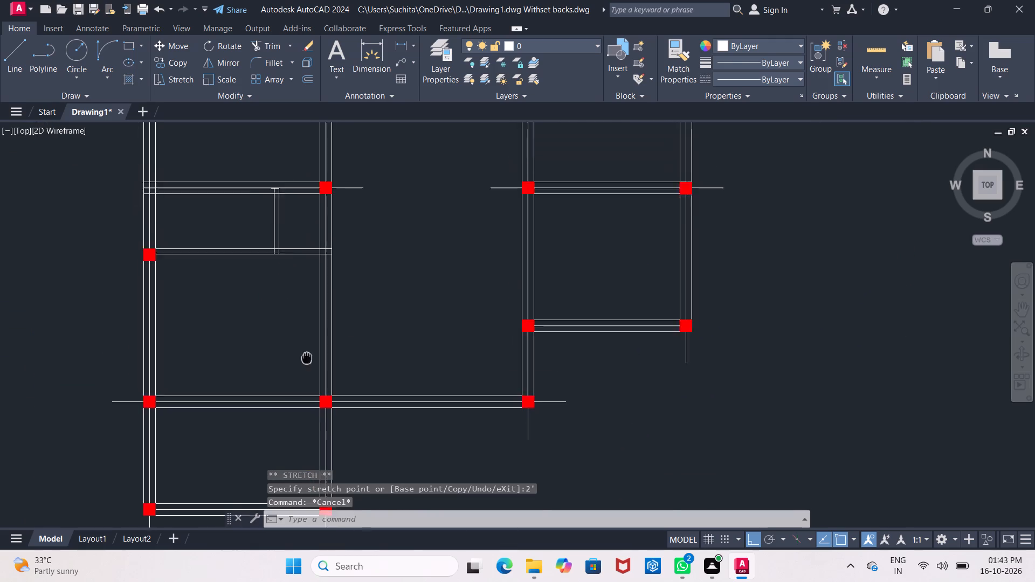
{"action": "middle_click_drag", "start_coordinate": [320, 378], "coordinate": [331, 389]}
{"action": "scroll", "coordinate": [180, 301], "scroll_direction": "up", "scroll_amount": 1}
{"action": "key", "text": "Escape"}
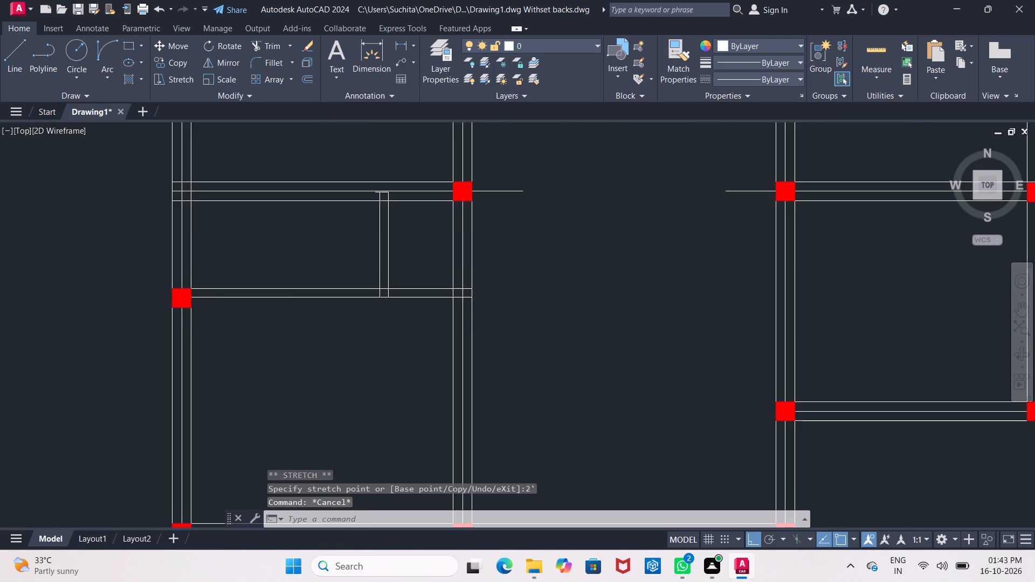
{"action": "key", "text": "o"}
{"action": "key", "text": "Return"}
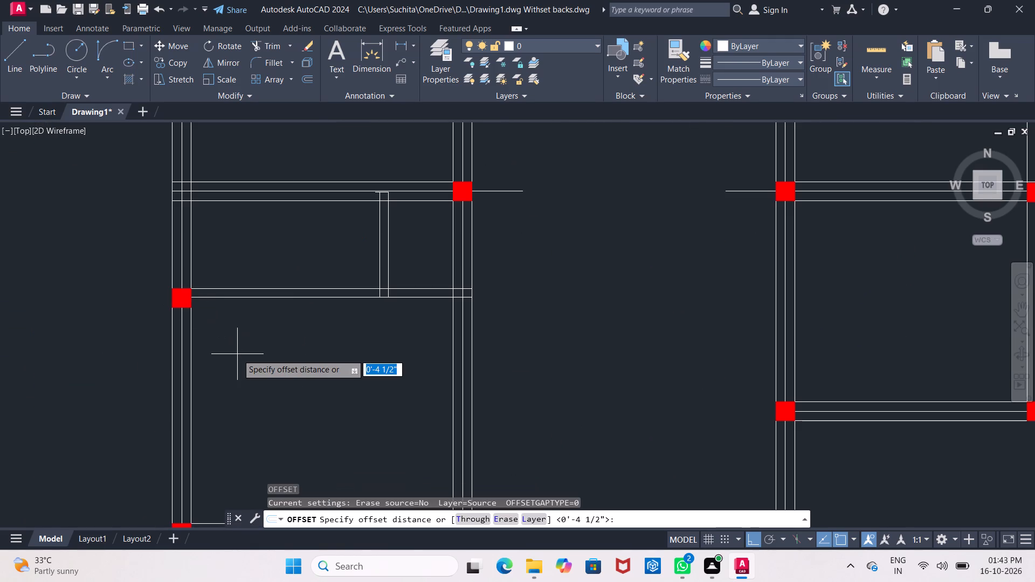
{"action": "key", "text": "9"}
{"action": "key", "text": "shift+quotedbl"}
{"action": "key", "text": "Return"}
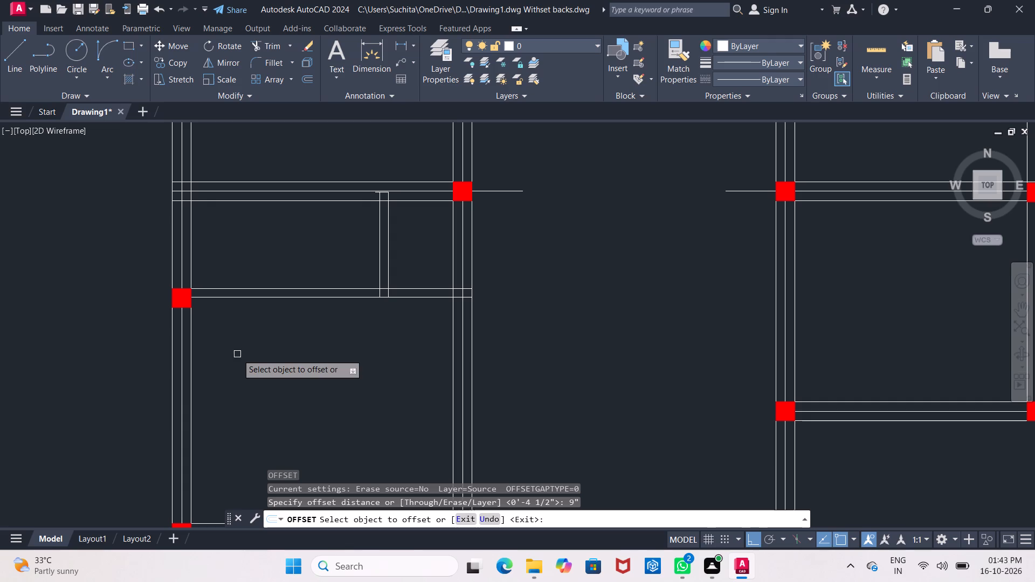
{"action": "left_click", "coordinate": [250, 289]}
{"action": "left_click", "coordinate": [257, 313]}
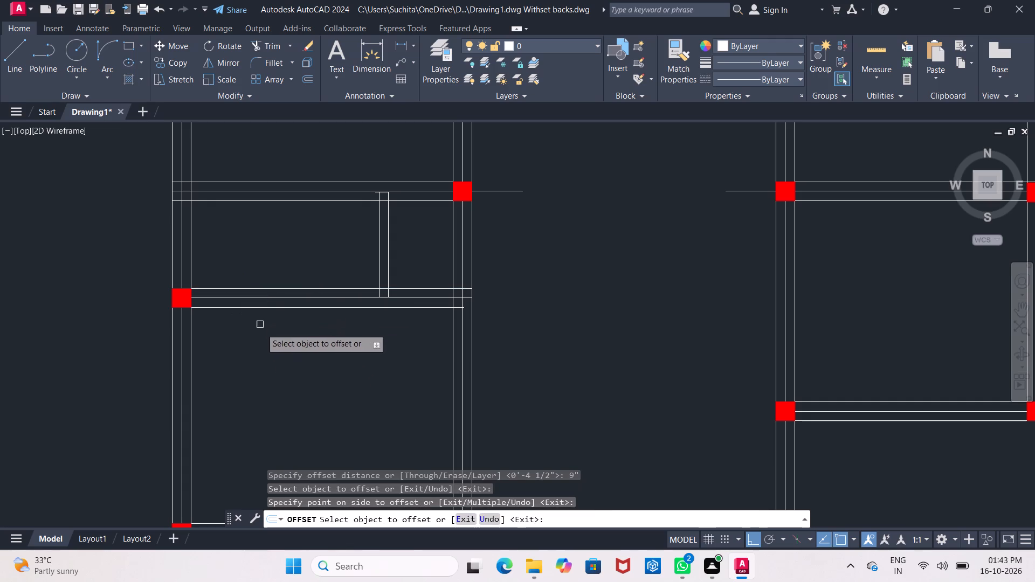
{"action": "key", "text": "Escape"}
Erase the old lower line lying inside the widened wall below the small left-hand rooms.
{"action": "left_click", "coordinate": [283, 296]}
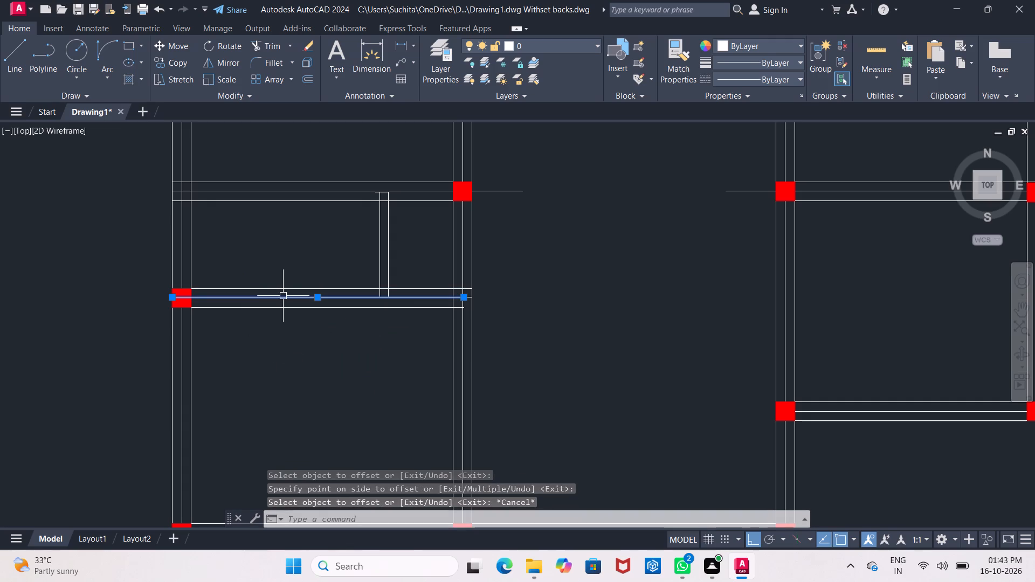
{"action": "key", "text": "Delete"}
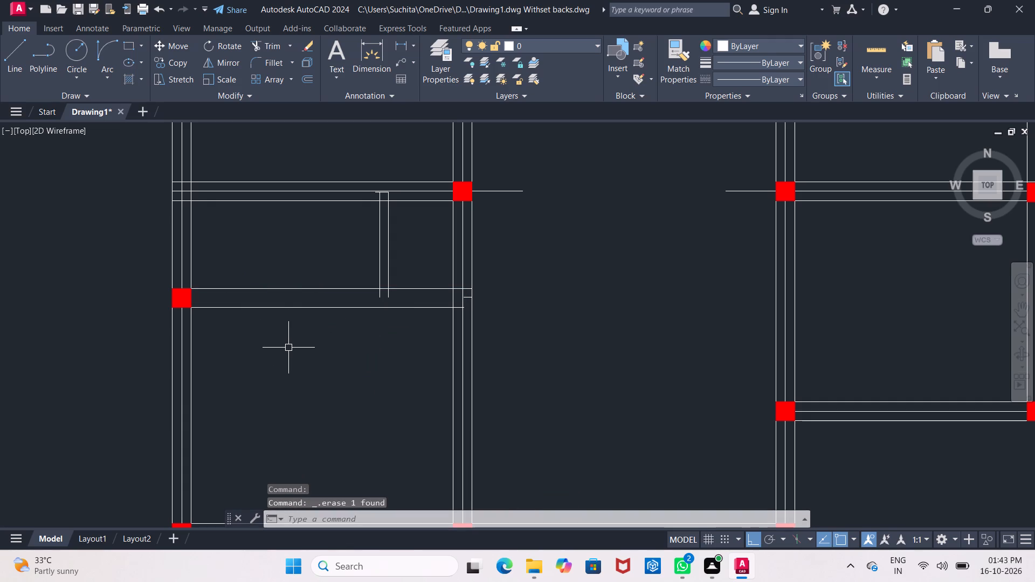
Offset the upper line of the wall below the small left-hand rooms 4.5" down as its centre line.
{"action": "key", "text": "o"}
{"action": "key", "text": "Return"}
{"action": "type", "text": "4."}
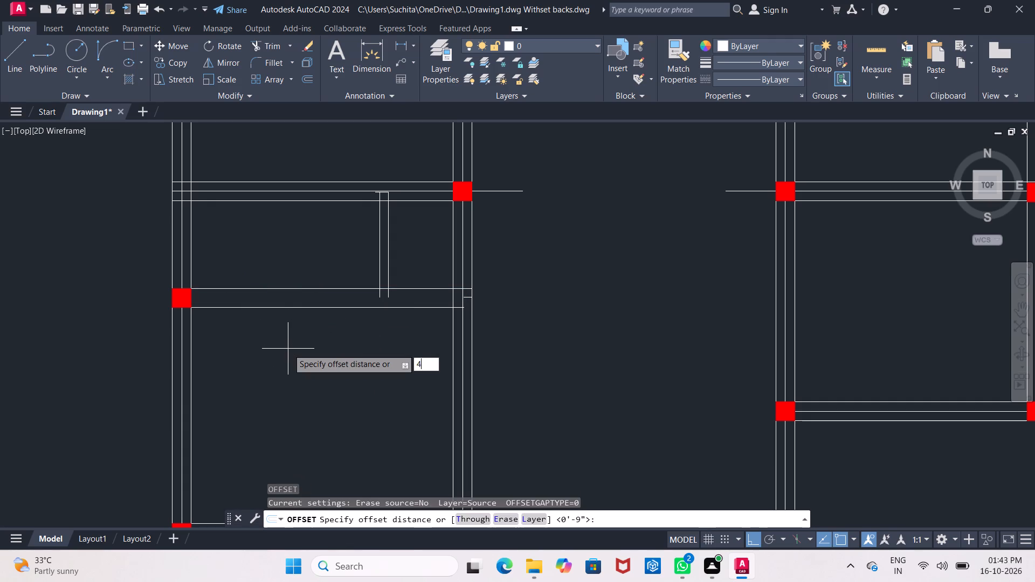
{"action": "key", "text": "5"}
{"action": "key", "text": "shift+quotedbl"}
{"action": "key", "text": "Return"}
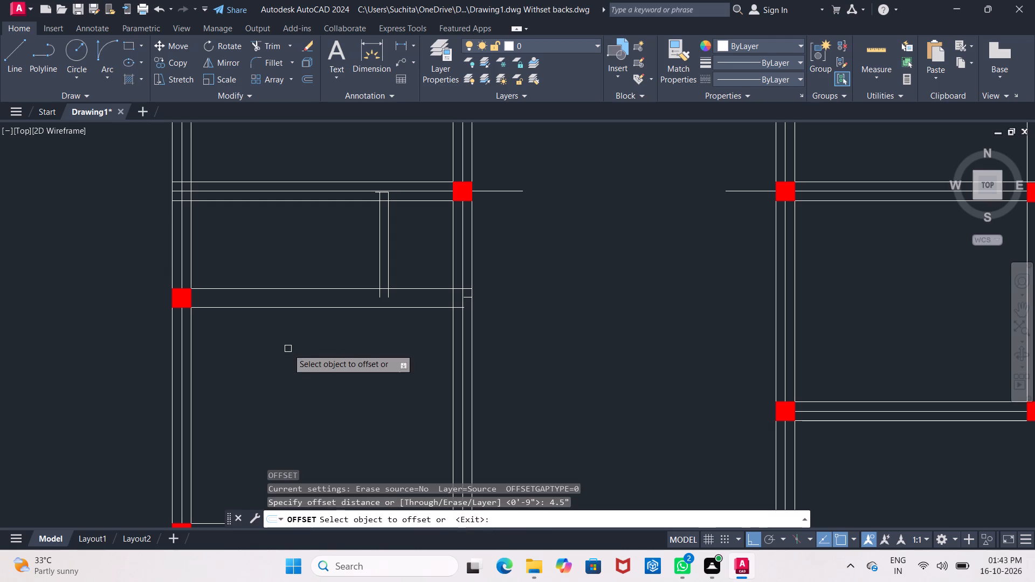
{"action": "left_click", "coordinate": [291, 290]}
{"action": "left_click", "coordinate": [288, 311]}
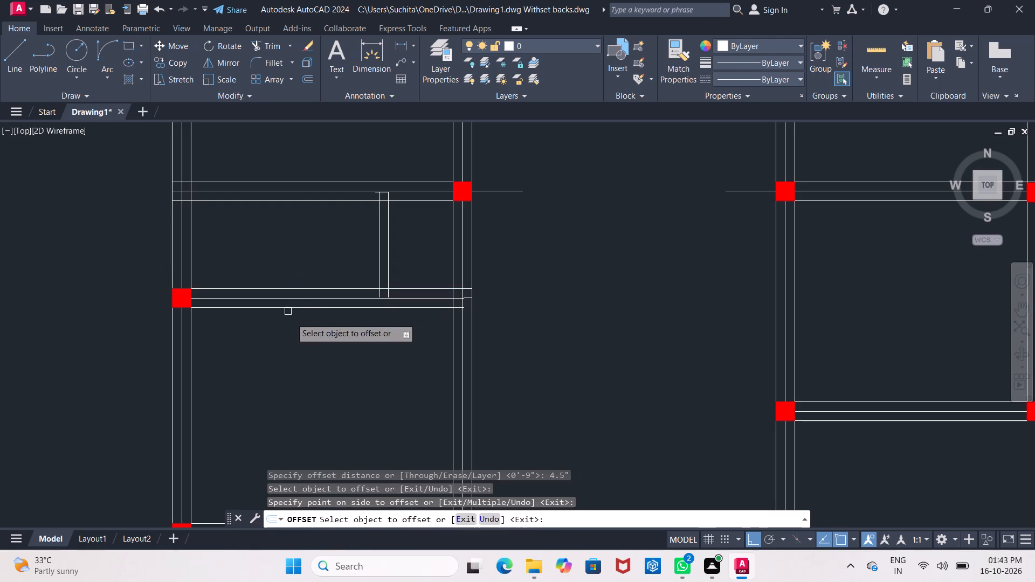
{"action": "key", "text": "Escape"}
{"action": "scroll", "coordinate": [511, 316], "scroll_direction": "up", "scroll_amount": 2}
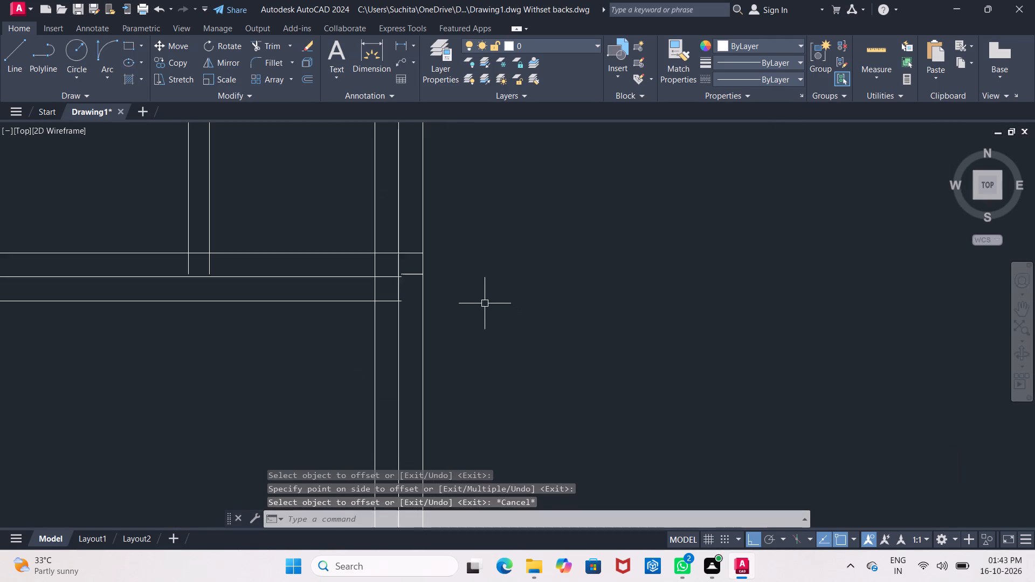
Erase the short leftover line at the right end of the wall below the small left-hand rooms.
{"action": "scroll", "coordinate": [438, 290], "scroll_direction": "up", "scroll_amount": 1}
{"action": "left_click", "coordinate": [394, 265]}
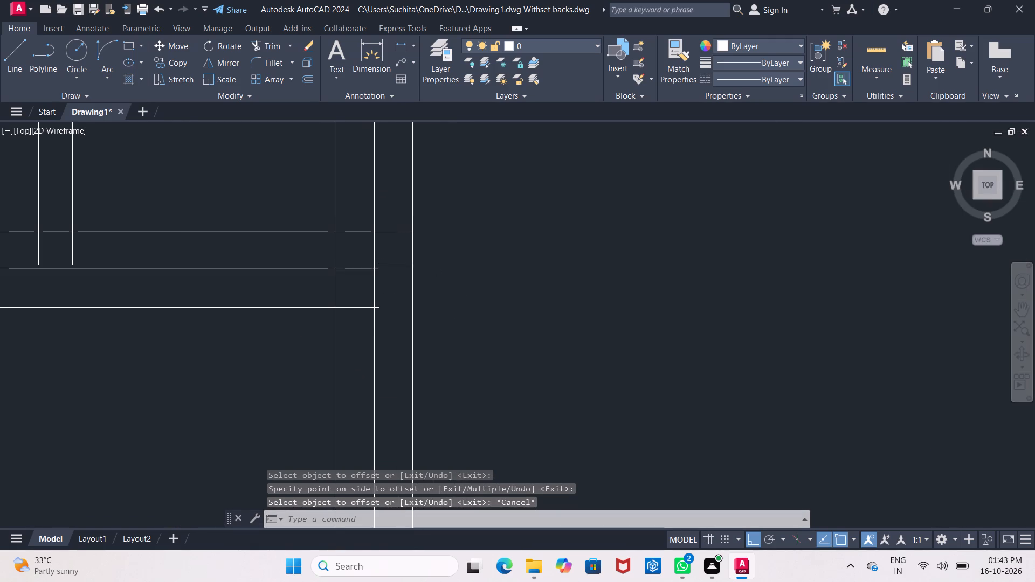
{"action": "key", "text": "Delete"}
Stretch the left end of the centre line below the small left-hand rooms 2' outward past its column.
{"action": "scroll", "coordinate": [393, 329], "scroll_direction": "down", "scroll_amount": 2}
{"action": "middle_click_drag", "start_coordinate": [393, 329], "coordinate": [653, 369]}
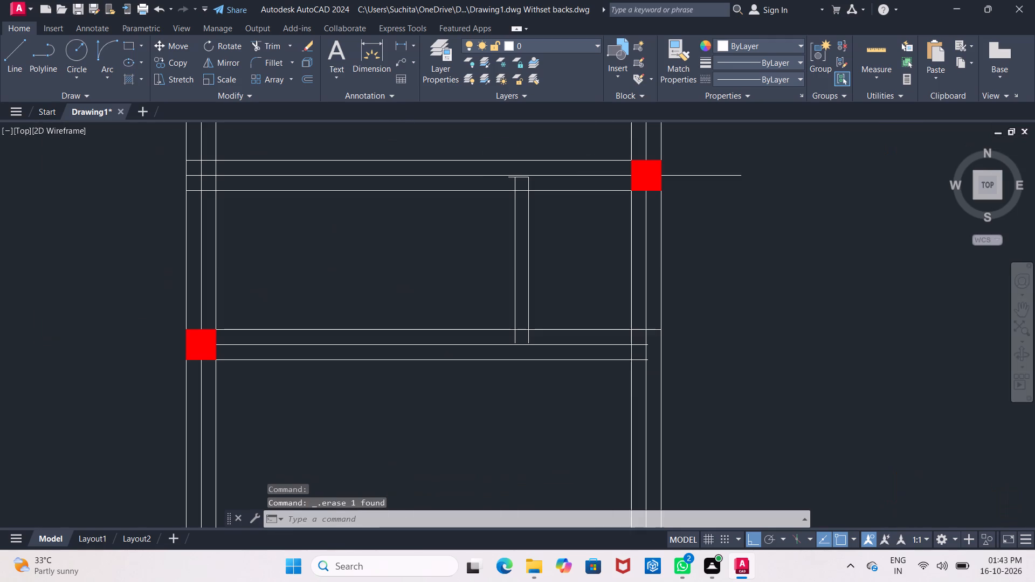
{"action": "left_click", "coordinate": [329, 347]}
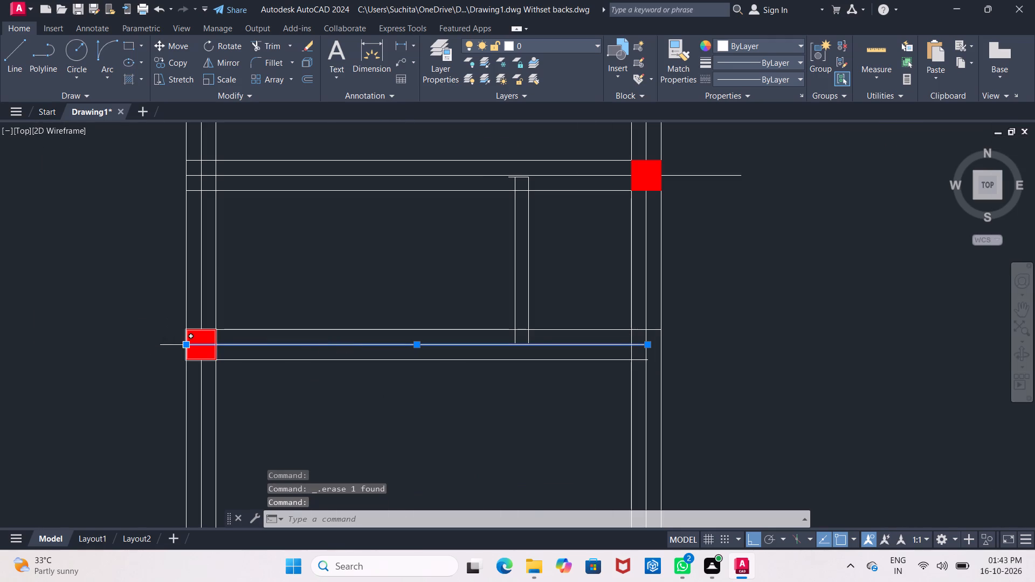
{"action": "left_click", "coordinate": [184, 343]}
{"action": "type", "text": "2'"}
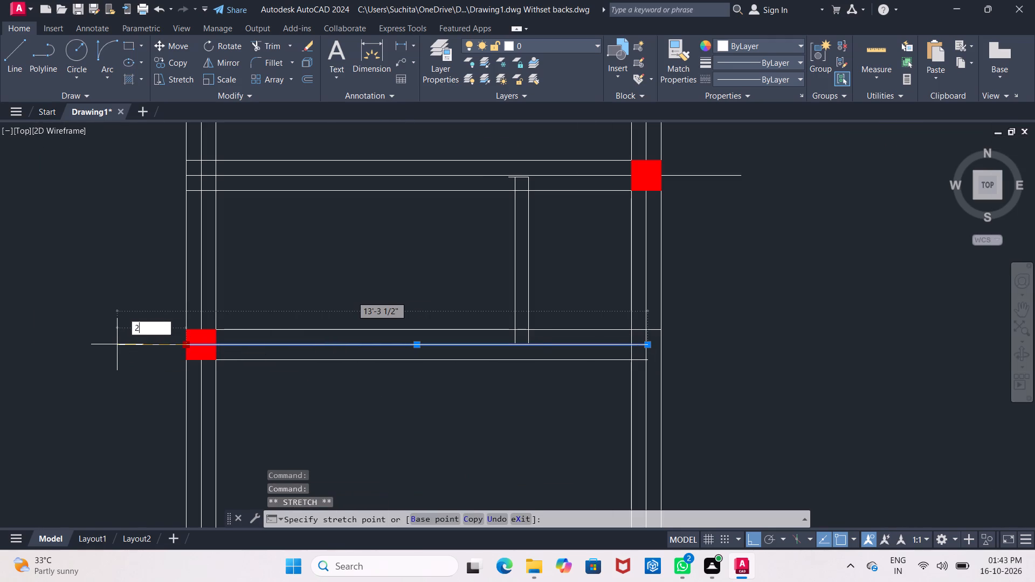
{"action": "key", "text": "Return"}
Stretch the top end of the leftmost vertical centre line 2' upward past the top-left column.
{"action": "scroll", "coordinate": [297, 241], "scroll_direction": "down", "scroll_amount": 1}
{"action": "middle_click_drag", "start_coordinate": [297, 241], "coordinate": [268, 457]}
{"action": "scroll", "coordinate": [269, 453], "scroll_direction": "down", "scroll_amount": 1}
{"action": "middle_click_drag", "start_coordinate": [242, 309], "coordinate": [251, 352]}
{"action": "scroll", "coordinate": [240, 350], "scroll_direction": "up", "scroll_amount": 2}
{"action": "left_click", "coordinate": [236, 335]}
{"action": "middle_click_drag", "start_coordinate": [318, 308], "coordinate": [303, 443]}
{"action": "left_click", "coordinate": [224, 377]}
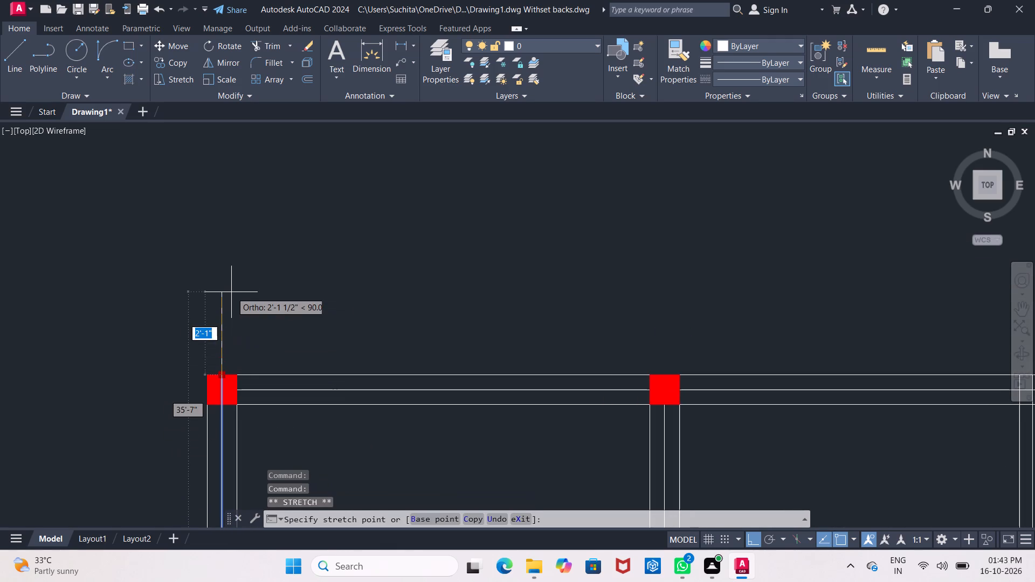
{"action": "type", "text": "2'"}
{"action": "key", "text": "Return"}
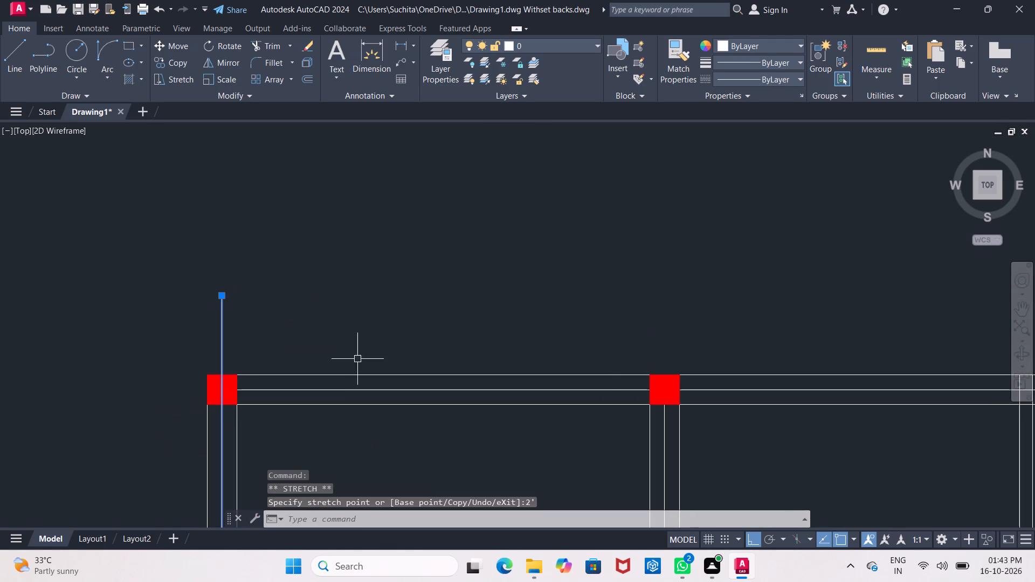
Stretch the top end of the second vertical centre line from the left 2' upward past its column.
{"action": "middle_click_drag", "start_coordinate": [710, 443], "coordinate": [439, 352]}
{"action": "left_click", "coordinate": [392, 373]}
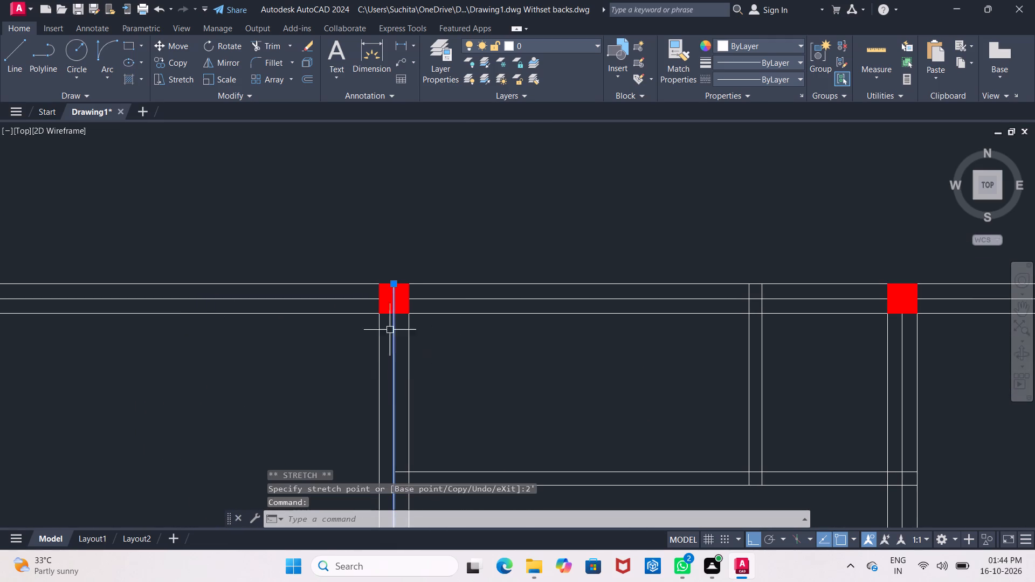
{"action": "left_click", "coordinate": [392, 282]}
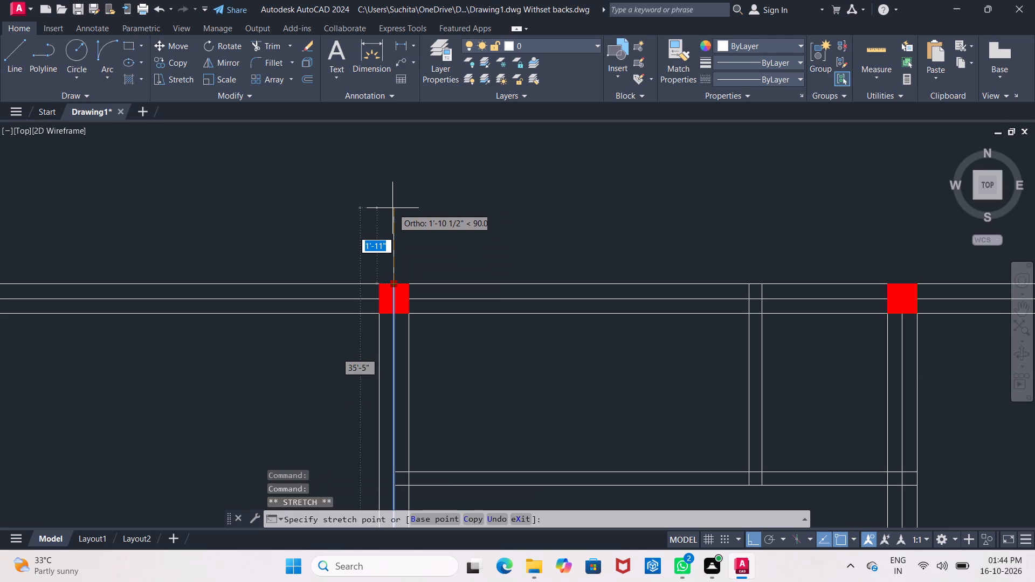
{"action": "type", "text": "2'"}
{"action": "key", "text": "Return"}
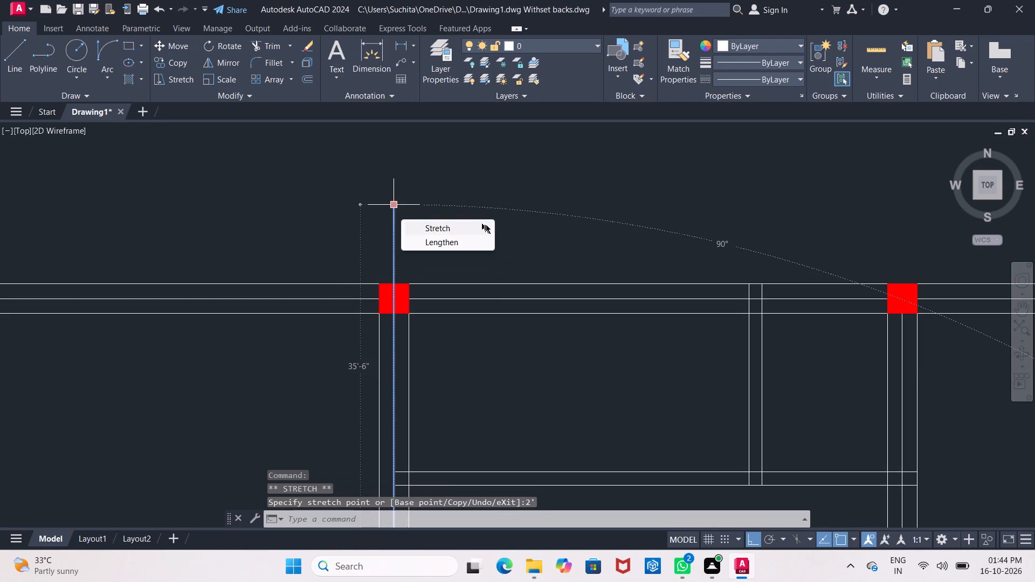
{"action": "left_click", "coordinate": [499, 256]}
{"action": "middle_click_drag", "start_coordinate": [603, 272], "coordinate": [323, 269]}
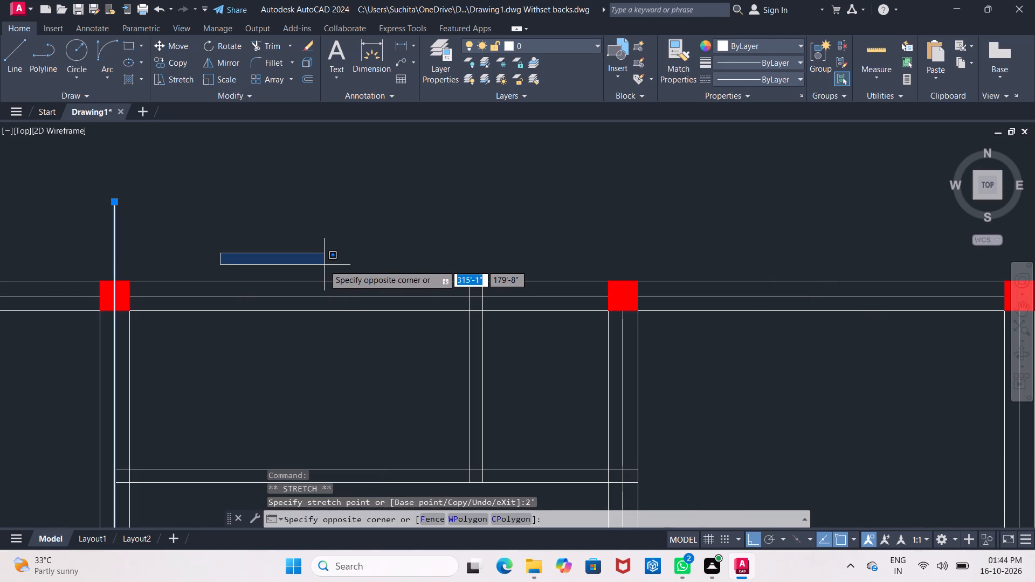
{"action": "key", "text": "Escape"}
Stretch the top end of the third vertical centre line from the left 2' upward past its column.
{"action": "left_click", "coordinate": [625, 376]}
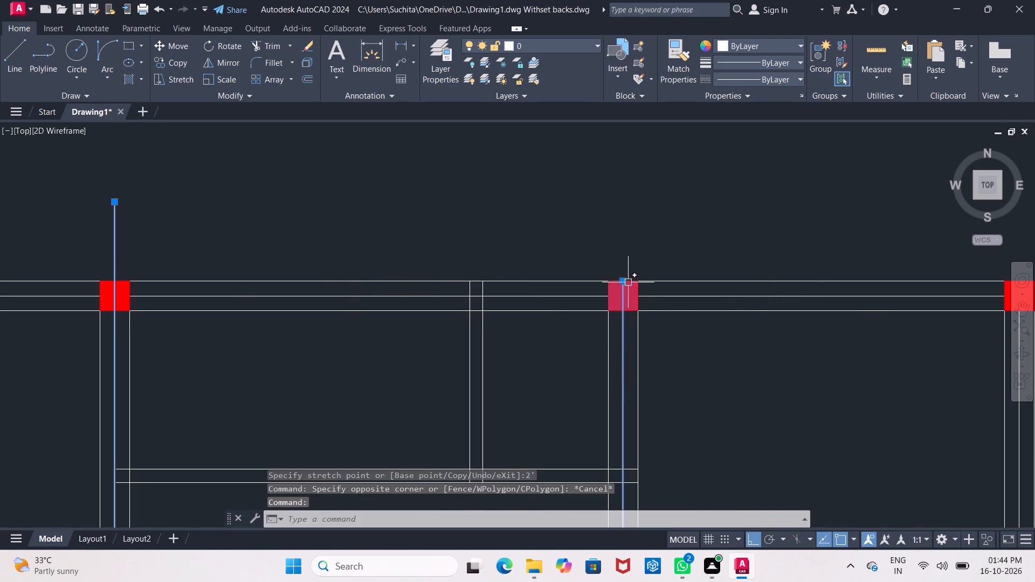
{"action": "left_click", "coordinate": [625, 281]}
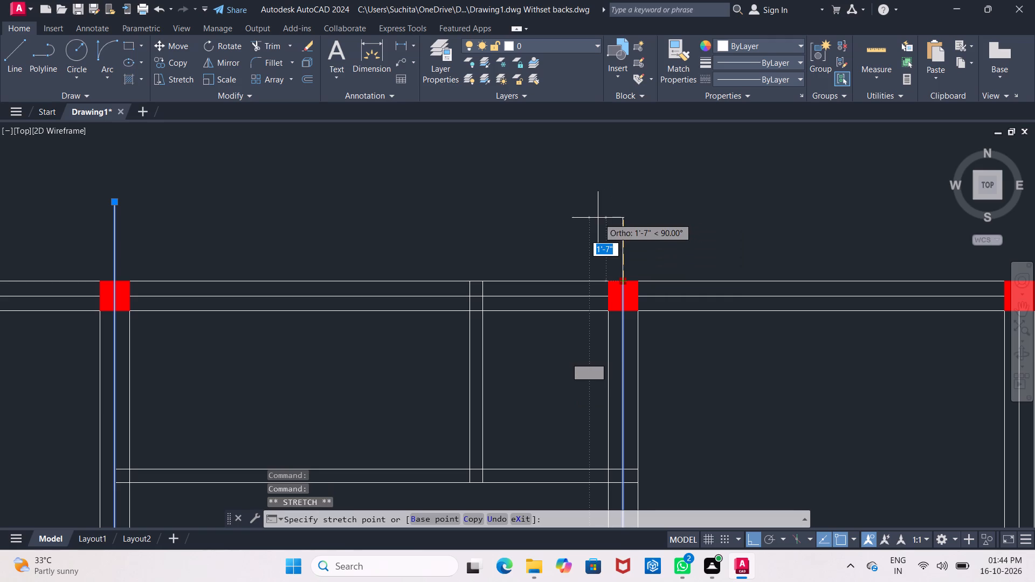
{"action": "type", "text": "2'"}
{"action": "key", "text": "Return"}
{"action": "key", "text": "Escape"}
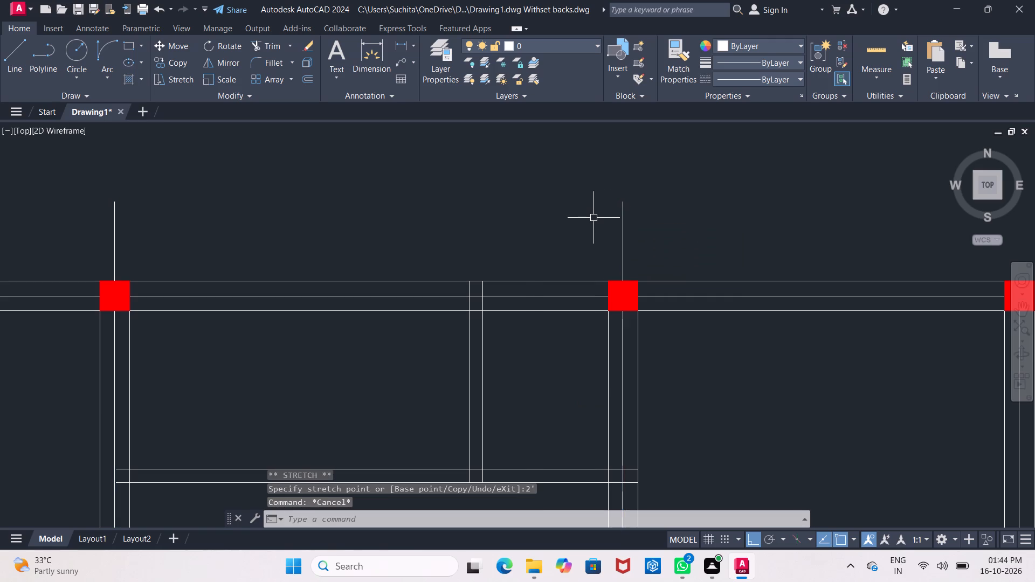
Stretch the top end of the rightmost vertical centre line 2' upward past the top-right column.
{"action": "middle_click_drag", "start_coordinate": [587, 218], "coordinate": [171, 199]}
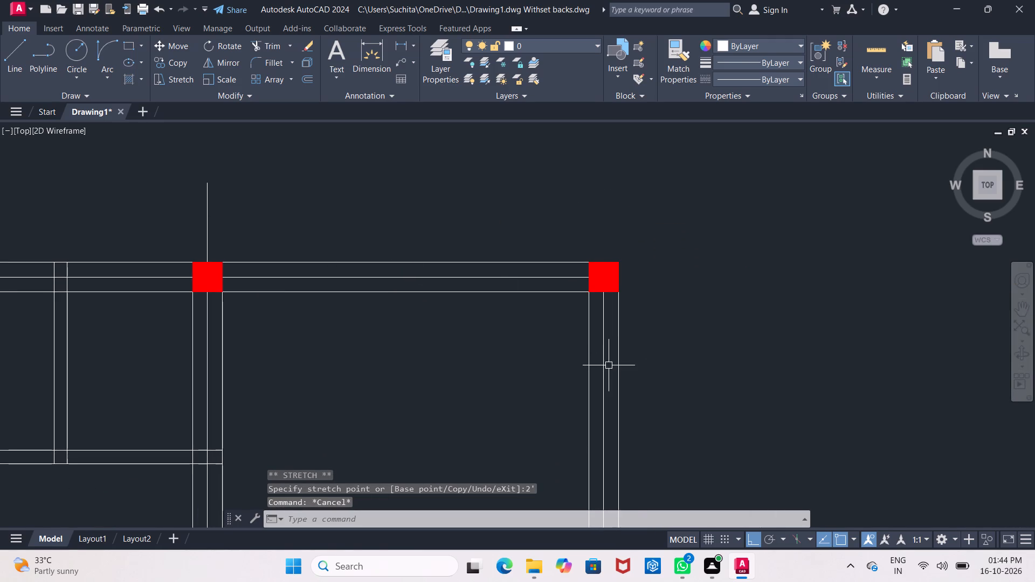
{"action": "left_click", "coordinate": [602, 369]}
{"action": "left_click", "coordinate": [601, 261]}
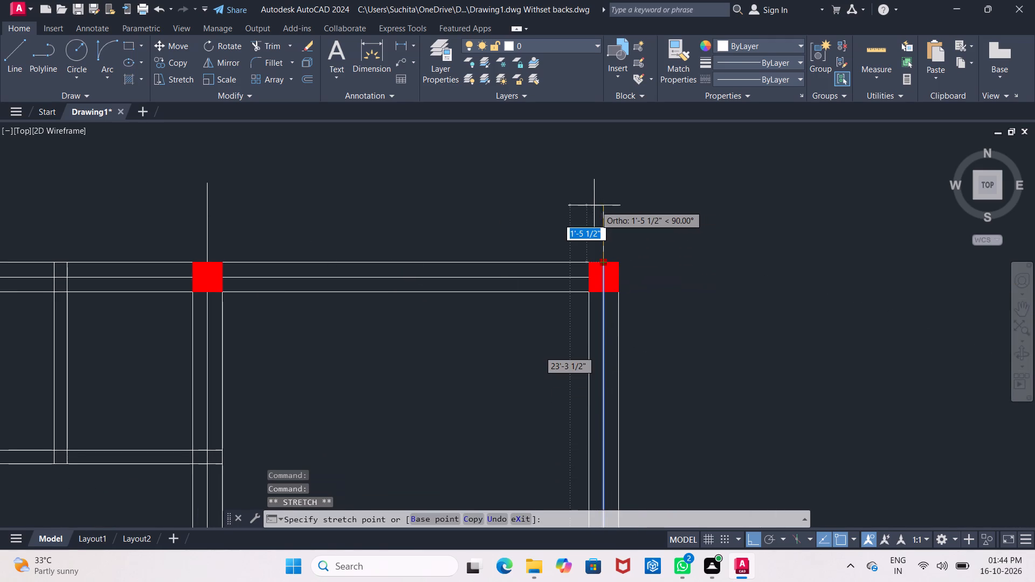
{"action": "key", "text": "2"}
{"action": "key", "text": "apostrophe"}
{"action": "key", "text": "Return"}
{"action": "key", "text": "Escape"}
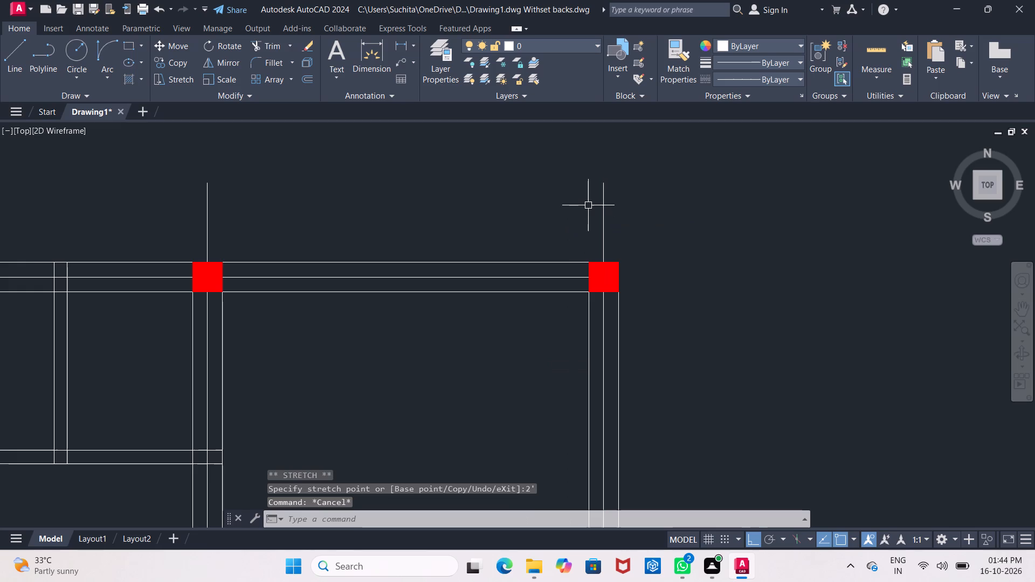
Select the wall lines around the bottom-left room junctions, including the long horizontal wall above it, leaving out the centre lines.
{"action": "scroll", "coordinate": [571, 207], "scroll_direction": "down", "scroll_amount": 3}
{"action": "middle_click_drag", "start_coordinate": [503, 448], "coordinate": [510, 386]}
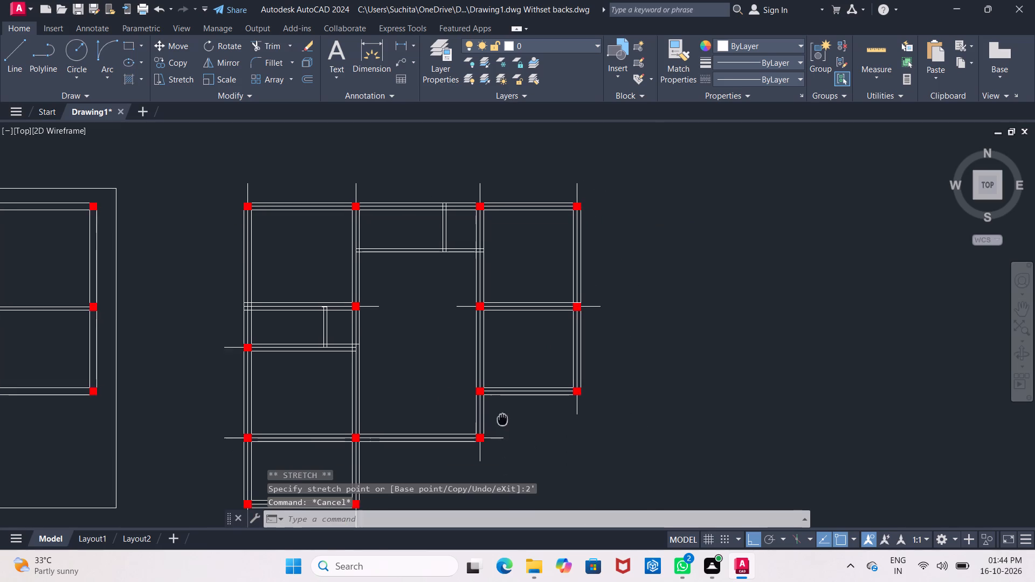
{"action": "middle_click_drag", "start_coordinate": [510, 386], "coordinate": [542, 299]}
{"action": "scroll", "coordinate": [542, 299], "scroll_direction": "down", "scroll_amount": 1}
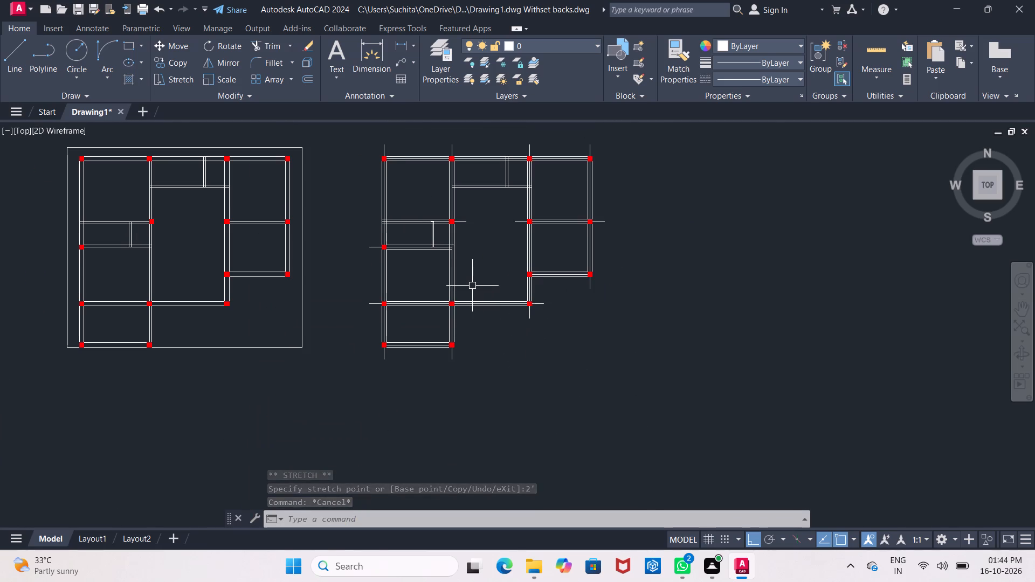
{"action": "scroll", "coordinate": [472, 286], "scroll_direction": "up", "scroll_amount": 4}
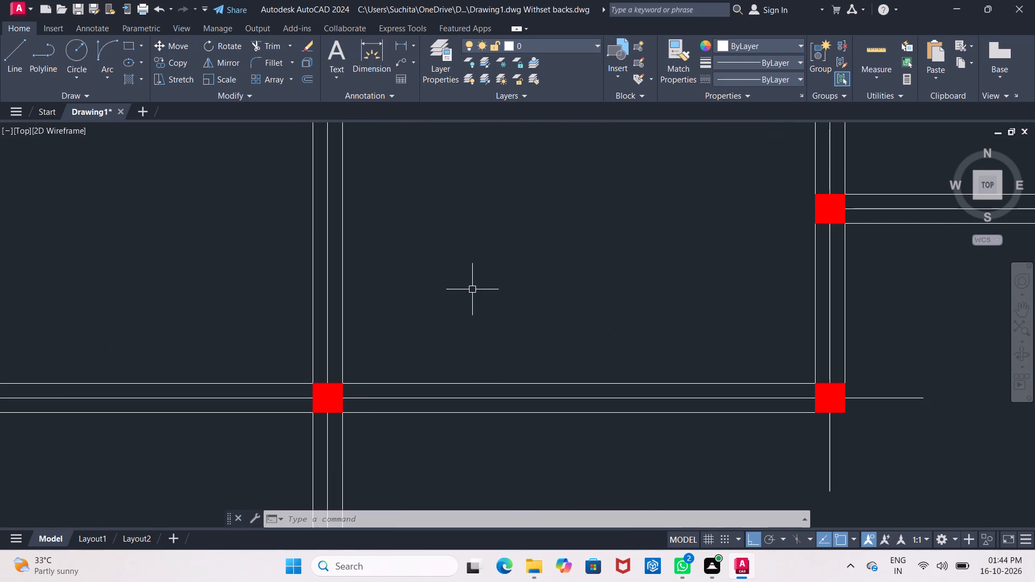
{"action": "scroll", "coordinate": [493, 301], "scroll_direction": "down", "scroll_amount": 1}
{"action": "middle_click_drag", "start_coordinate": [493, 301], "coordinate": [447, 281]}
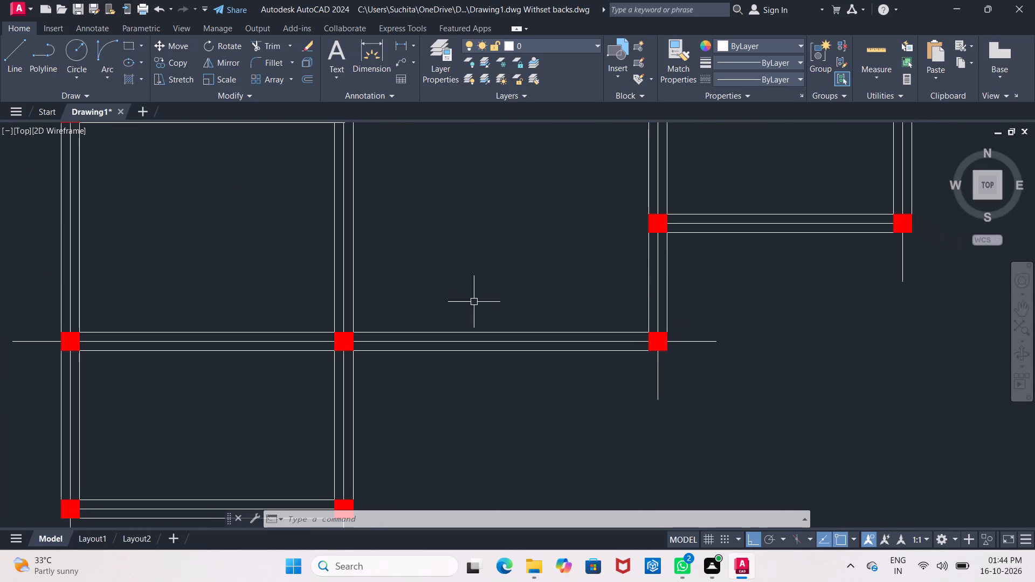
{"action": "left_click", "coordinate": [353, 285]}
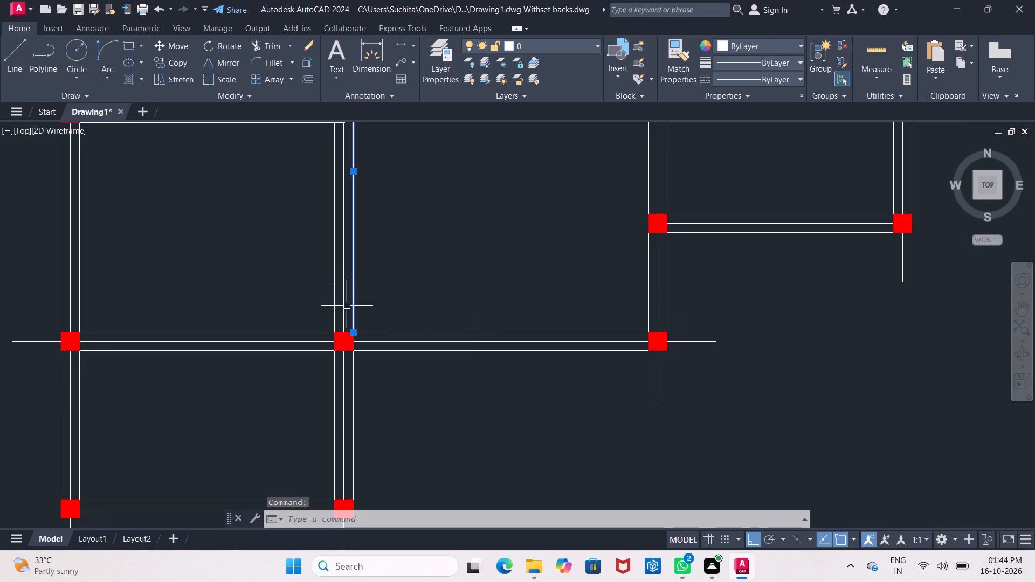
{"action": "left_click", "coordinate": [336, 308]}
{"action": "left_click", "coordinate": [288, 334]}
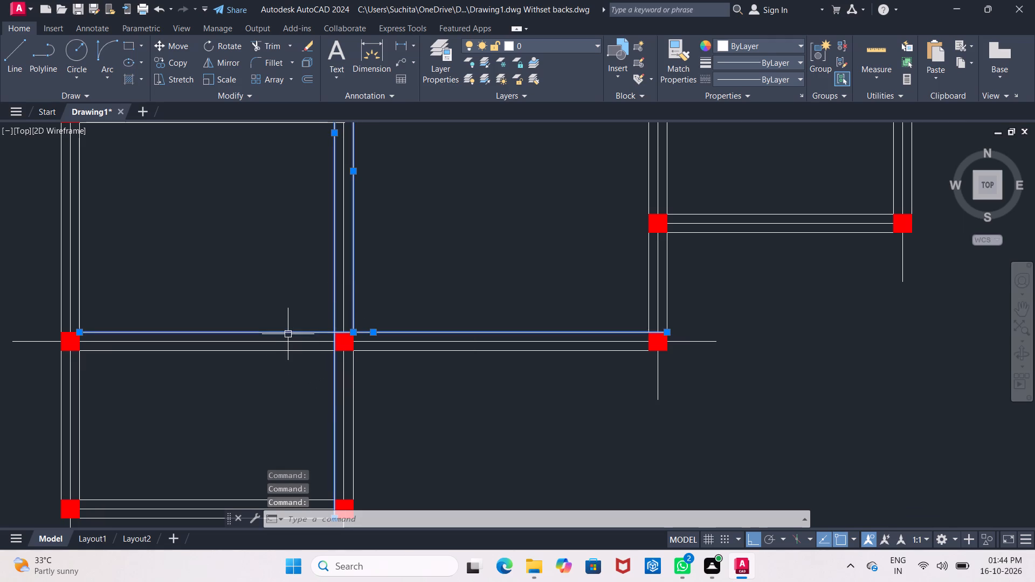
{"action": "left_click", "coordinate": [286, 349]}
{"action": "middle_click_drag", "start_coordinate": [292, 382], "coordinate": [382, 334]}
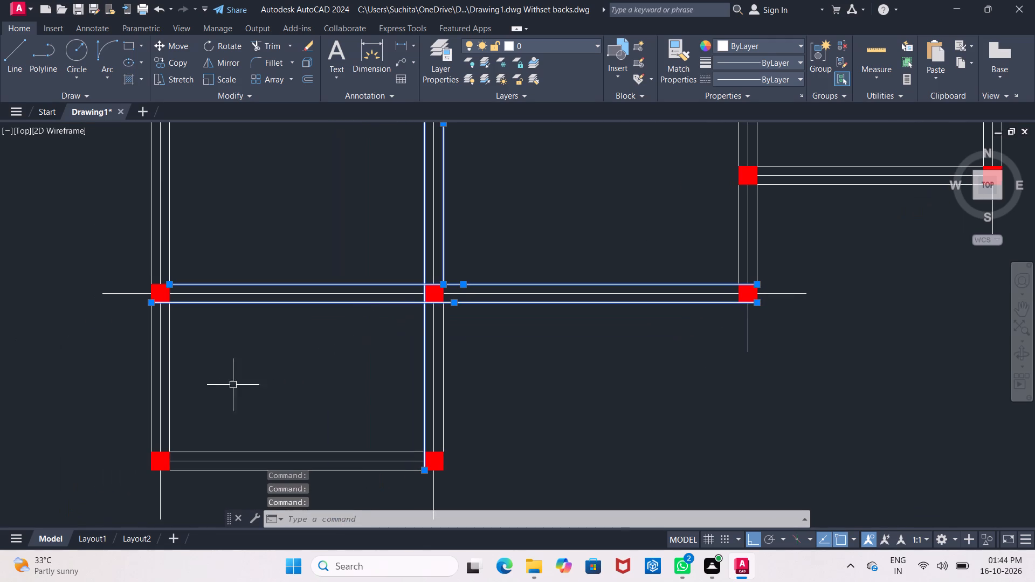
{"action": "left_click", "coordinate": [171, 399]}
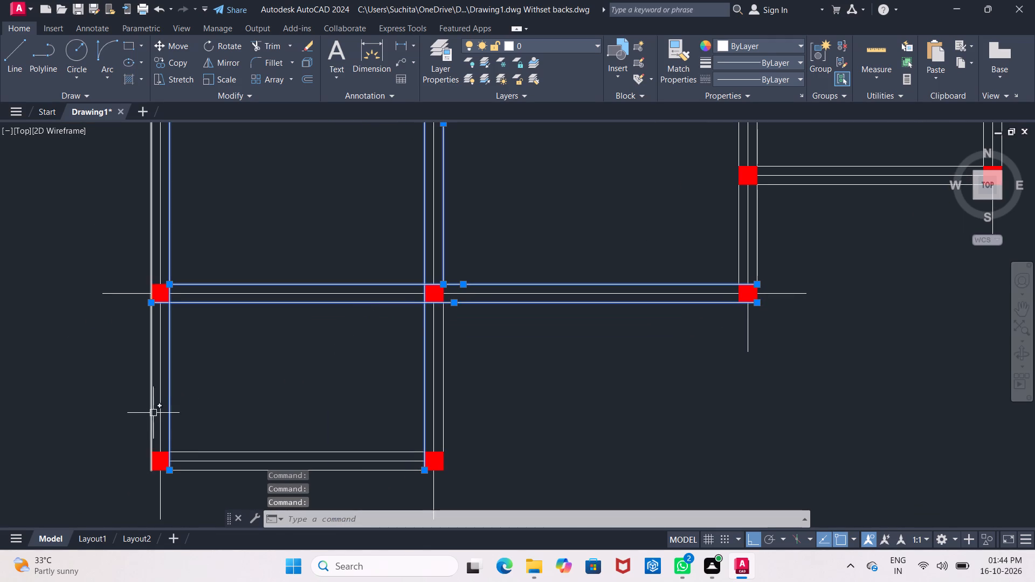
{"action": "left_click", "coordinate": [149, 414]}
{"action": "left_click", "coordinate": [261, 449]}
{"action": "left_click", "coordinate": [236, 471]}
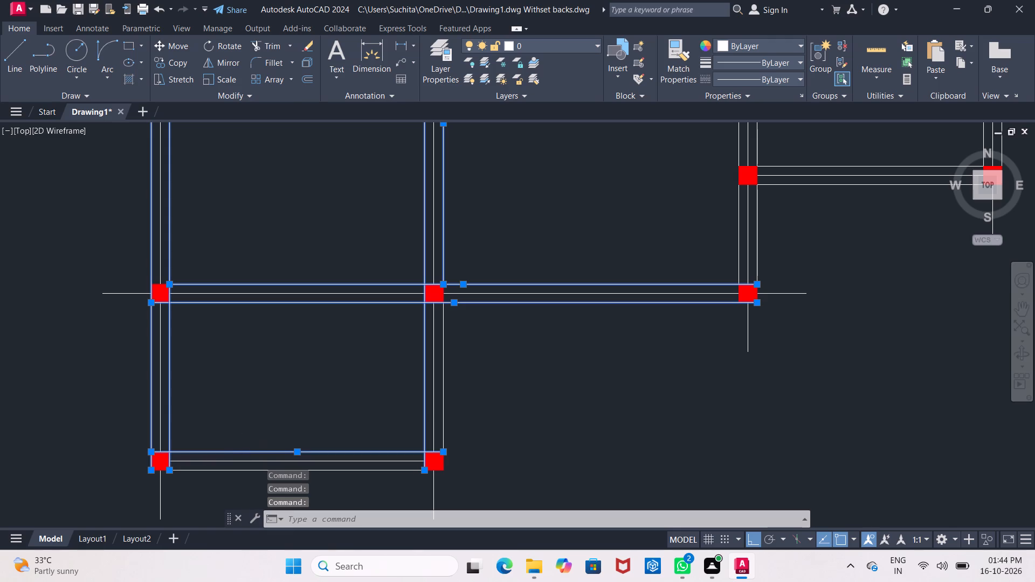
Add to the selection the horizontal wall lines above and below the small left-hand rooms and the partition lines between them.
{"action": "middle_click_drag", "start_coordinate": [288, 340], "coordinate": [149, 427]}
{"action": "scroll", "coordinate": [332, 375], "scroll_direction": "down", "scroll_amount": 1}
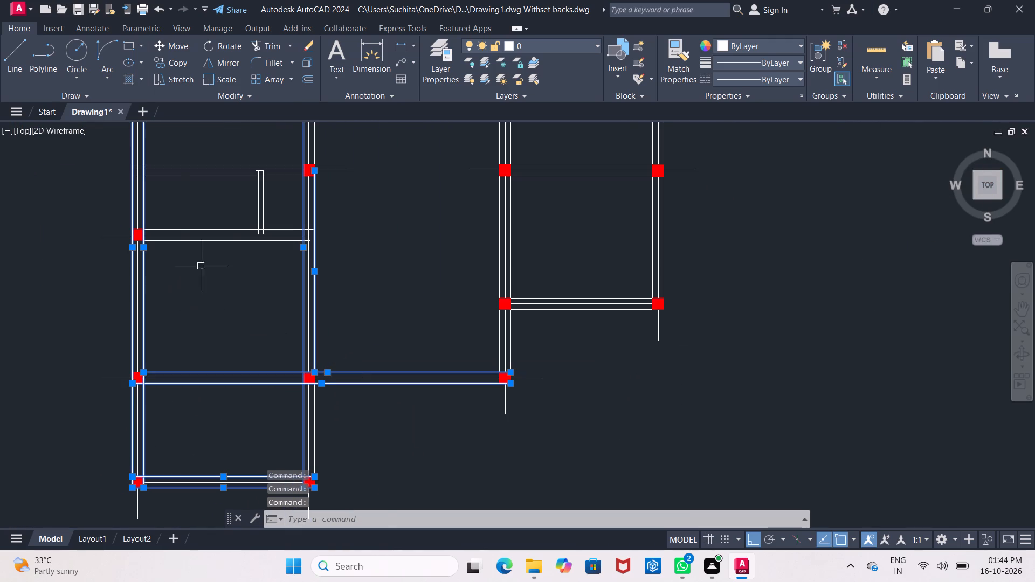
{"action": "scroll", "coordinate": [192, 234], "scroll_direction": "up", "scroll_amount": 2}
{"action": "middle_click_drag", "start_coordinate": [192, 234], "coordinate": [196, 301]}
{"action": "left_click", "coordinate": [202, 289]}
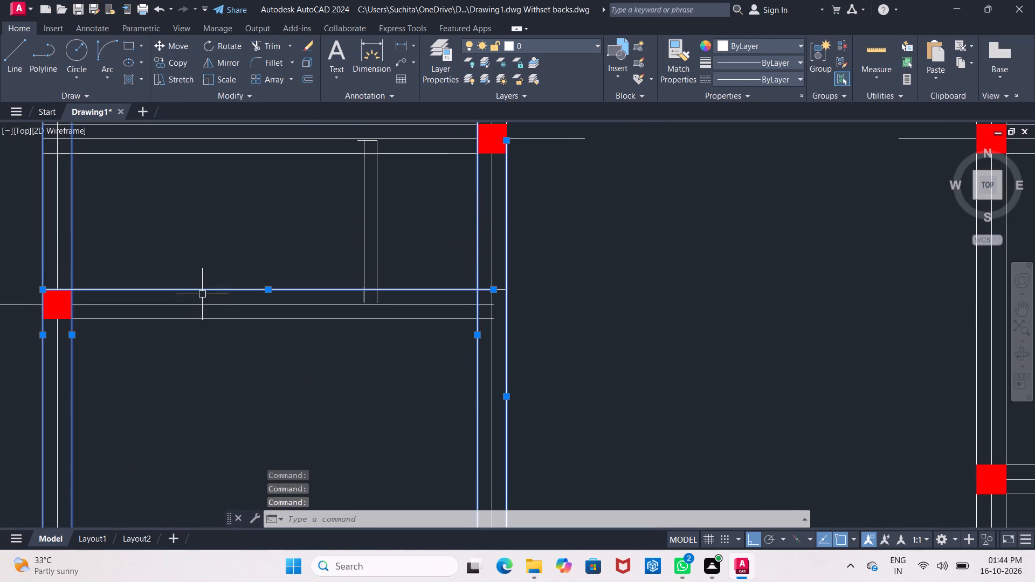
{"action": "left_click", "coordinate": [203, 319]}
{"action": "left_click", "coordinate": [362, 248]}
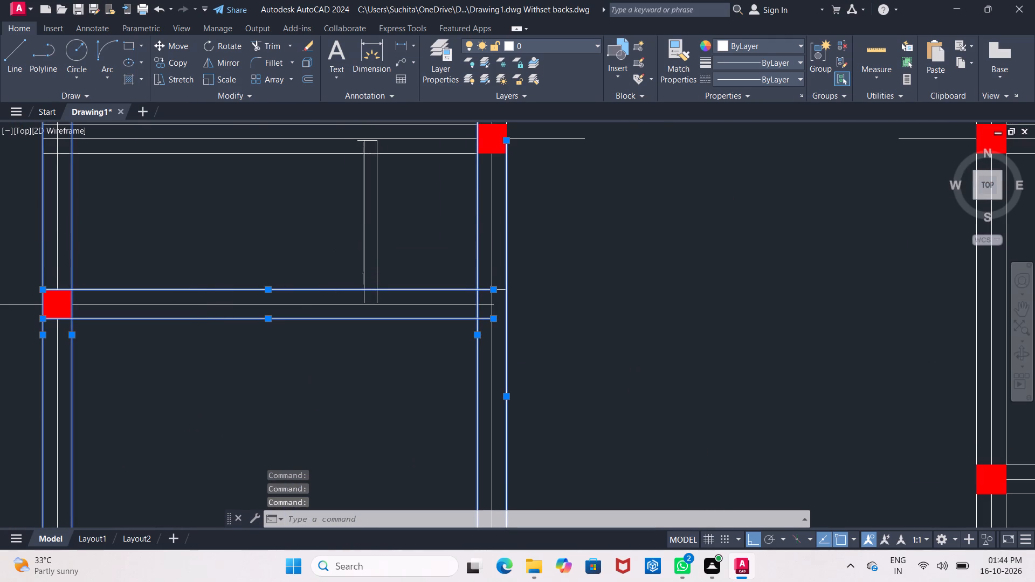
{"action": "left_click", "coordinate": [376, 254]}
{"action": "middle_click_drag", "start_coordinate": [427, 224], "coordinate": [407, 345]}
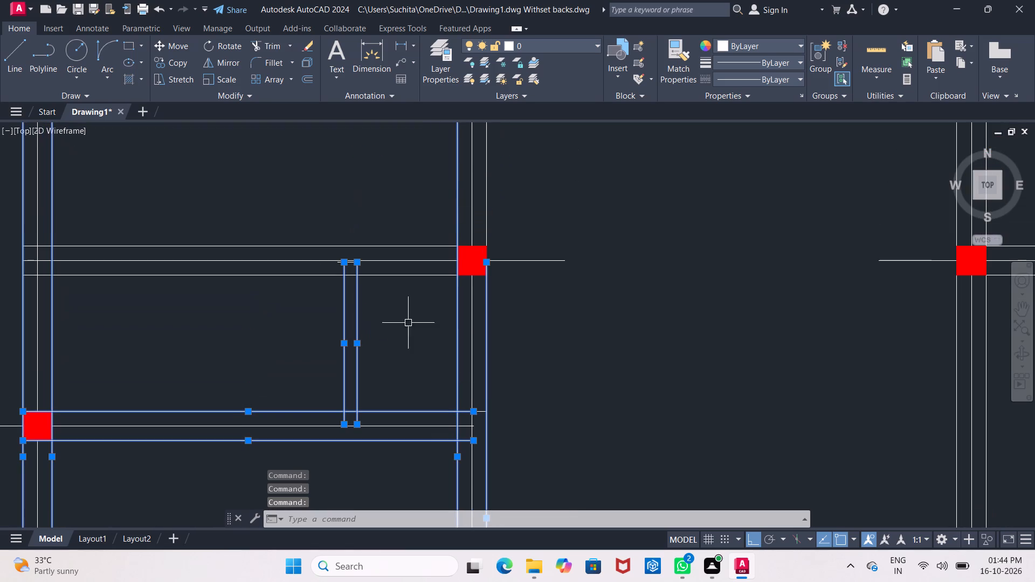
{"action": "left_click", "coordinate": [334, 245]}
{"action": "left_click", "coordinate": [321, 276]}
{"action": "scroll", "coordinate": [344, 271], "scroll_direction": "up", "scroll_amount": 3}
{"action": "left_click", "coordinate": [353, 238]}
Add to the selection both top wall lines, the top-middle room's left wall line, and its horizontal and vertical partition lines.
{"action": "scroll", "coordinate": [355, 247], "scroll_direction": "down", "scroll_amount": 4}
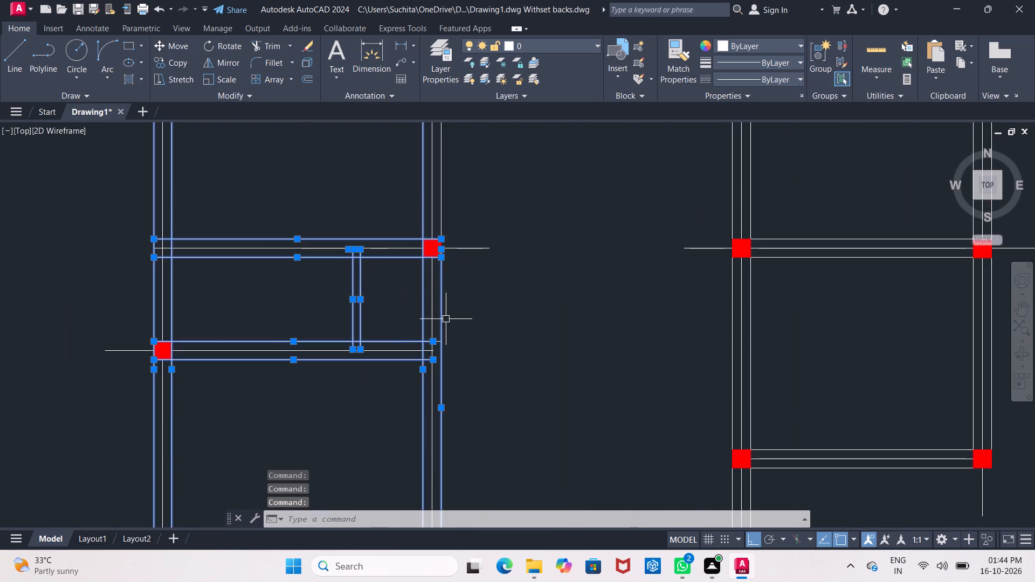
{"action": "scroll", "coordinate": [448, 320], "scroll_direction": "down", "scroll_amount": 2}
{"action": "scroll", "coordinate": [383, 192], "scroll_direction": "up", "scroll_amount": 2}
{"action": "left_click", "coordinate": [383, 189]}
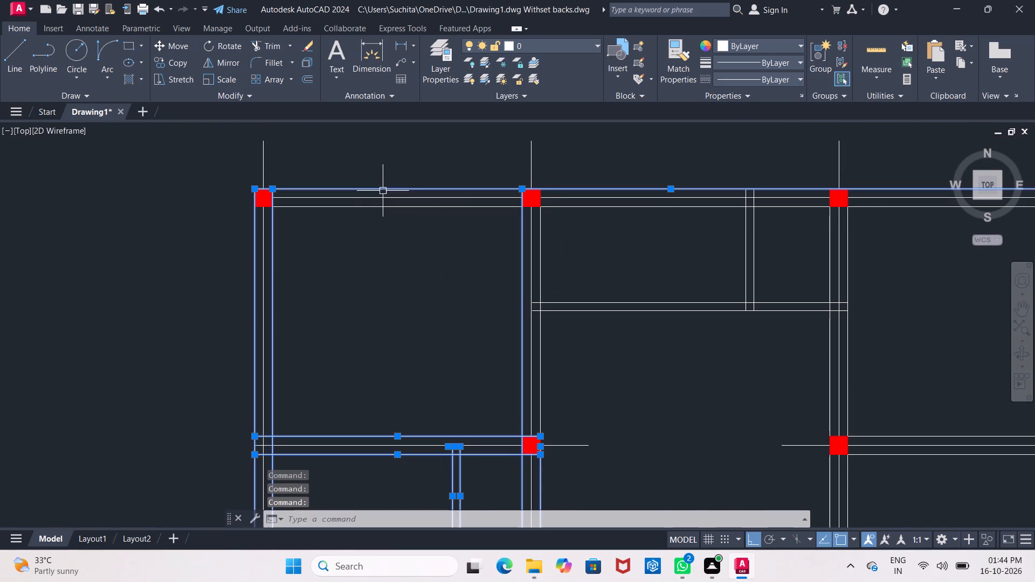
{"action": "left_click", "coordinate": [382, 209]}
{"action": "middle_click_drag", "start_coordinate": [395, 246], "coordinate": [144, 250]}
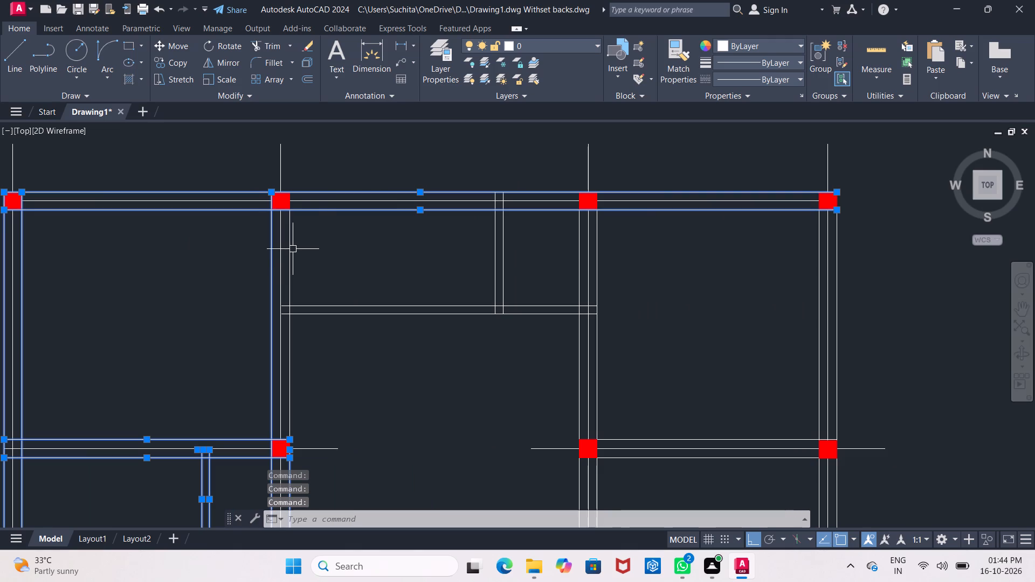
{"action": "left_click", "coordinate": [289, 253]}
{"action": "left_click", "coordinate": [337, 304]}
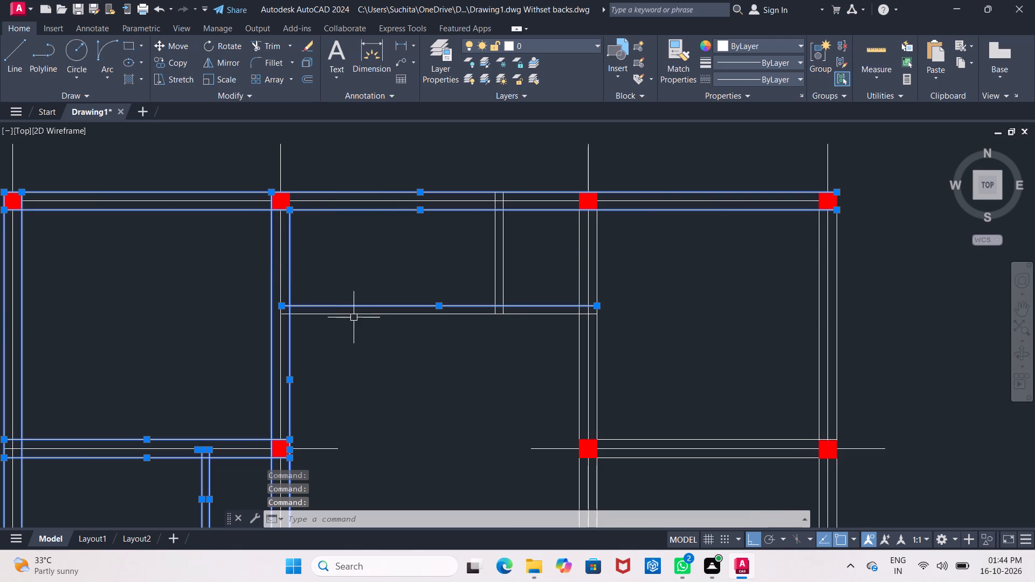
{"action": "left_click", "coordinate": [354, 317]}
{"action": "left_click", "coordinate": [495, 267]}
{"action": "left_click", "coordinate": [502, 272]}
Add to the selection the remaining lines of the lower horizontal wall and both lines of the vertical wall bordering the right-hand rooms.
{"action": "middle_click_drag", "start_coordinate": [485, 332], "coordinate": [438, 132]}
{"action": "scroll", "coordinate": [365, 310], "scroll_direction": "down", "scroll_amount": 1}
{"action": "middle_click_drag", "start_coordinate": [363, 297], "coordinate": [345, 163]}
{"action": "left_click", "coordinate": [271, 397]}
{"action": "middle_click_drag", "start_coordinate": [370, 384], "coordinate": [290, 424]}
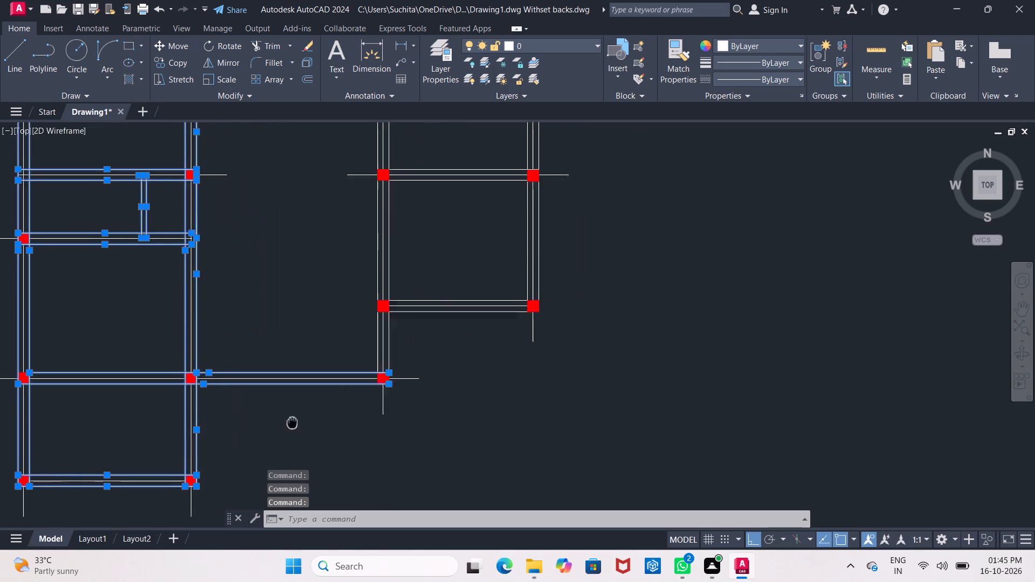
{"action": "middle_click_drag", "start_coordinate": [290, 424], "coordinate": [263, 493]}
{"action": "left_click", "coordinate": [342, 301]}
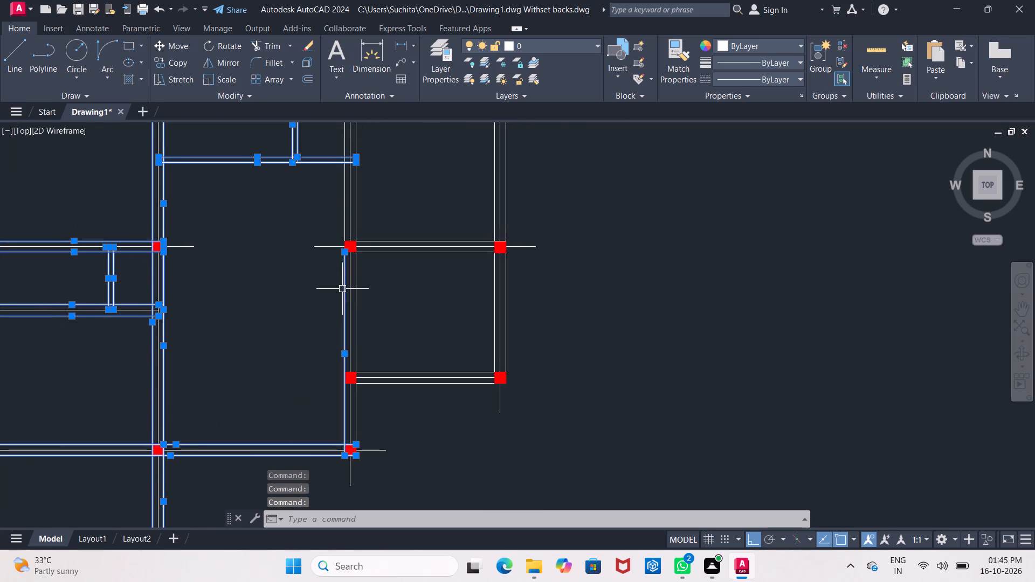
{"action": "left_click", "coordinate": [346, 230]}
{"action": "middle_click_drag", "start_coordinate": [337, 251], "coordinate": [292, 336]}
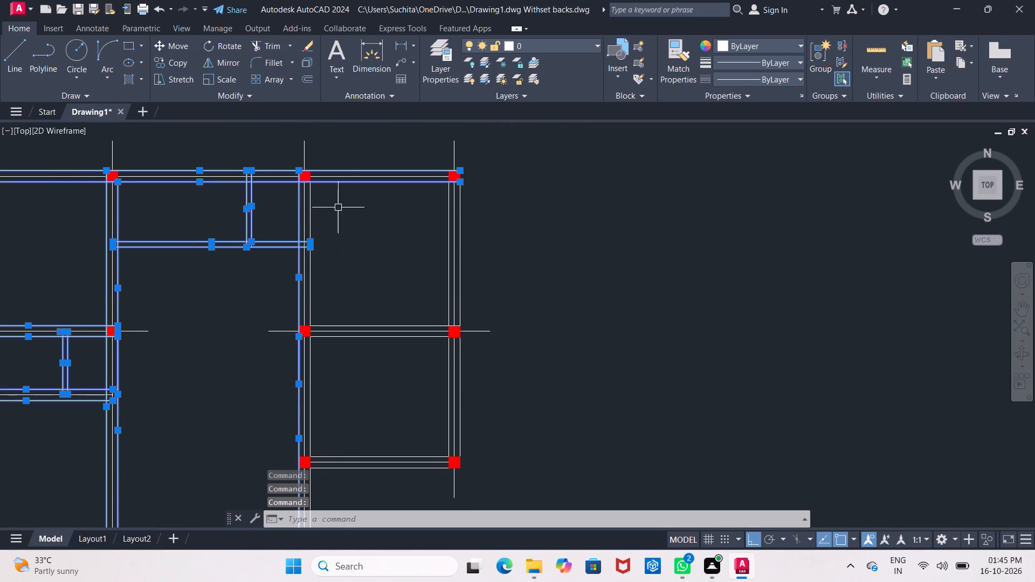
{"action": "left_click", "coordinate": [312, 215]}
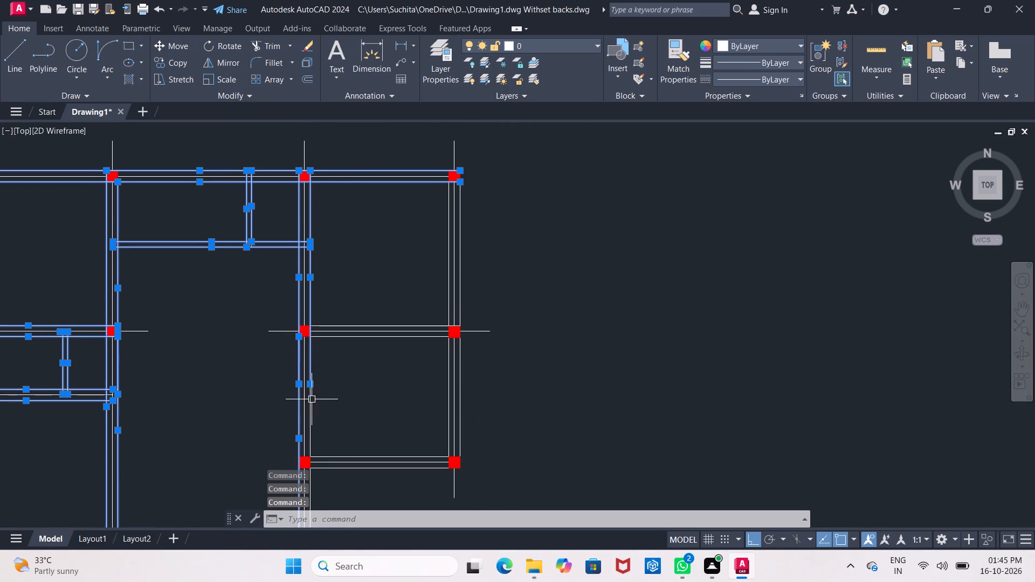
{"action": "left_click", "coordinate": [309, 400]}
Add the right-hand rooms' middle and bottom horizontal walls and outer right wall to the selection, and erase all selected wall lines.
{"action": "middle_click_drag", "start_coordinate": [325, 400], "coordinate": [313, 261]}
{"action": "left_click", "coordinate": [336, 318]}
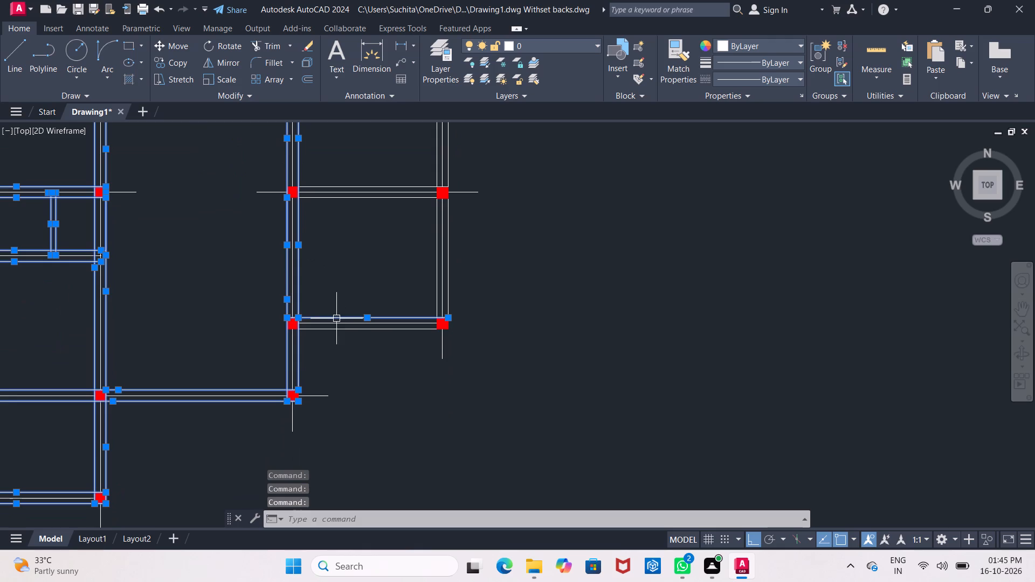
{"action": "left_click", "coordinate": [346, 327]}
{"action": "middle_click_drag", "start_coordinate": [346, 251], "coordinate": [327, 331]}
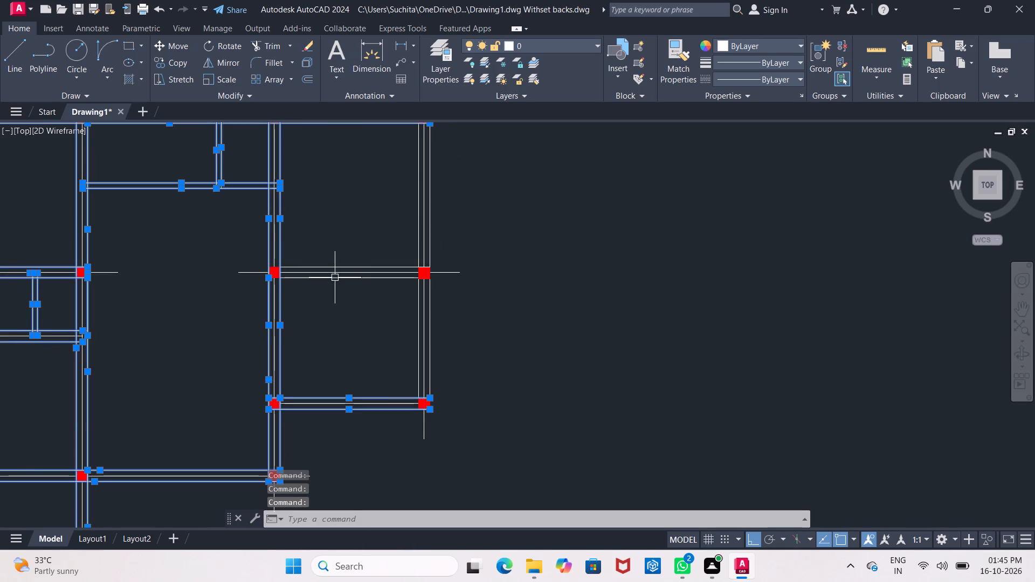
{"action": "left_click", "coordinate": [335, 278]}
{"action": "left_click", "coordinate": [335, 264]}
{"action": "middle_click_drag", "start_coordinate": [343, 234], "coordinate": [334, 328]}
{"action": "scroll", "coordinate": [334, 328], "scroll_direction": "down", "scroll_amount": 1}
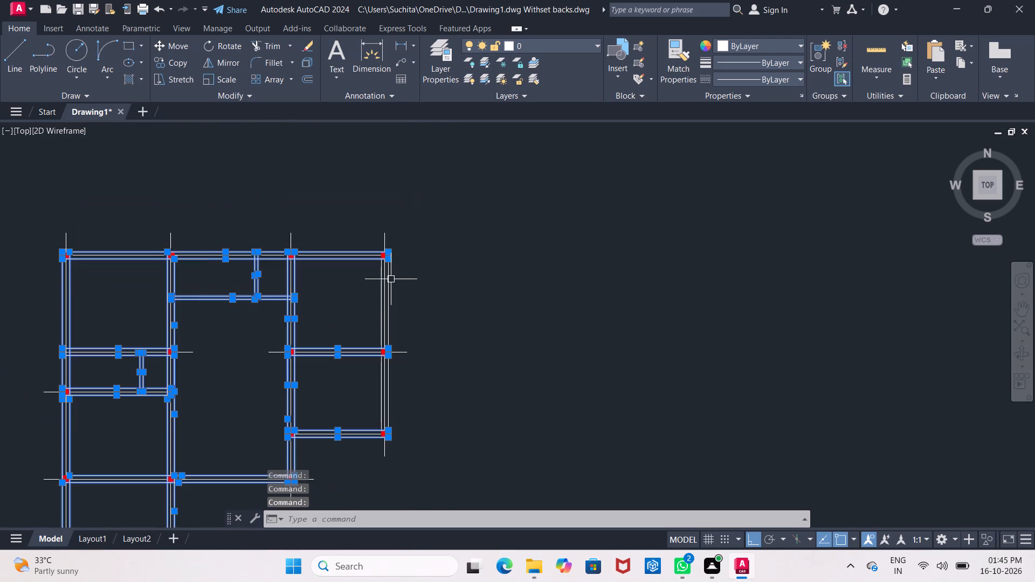
{"action": "scroll", "coordinate": [382, 290], "scroll_direction": "up", "scroll_amount": 4}
{"action": "left_click", "coordinate": [368, 293]}
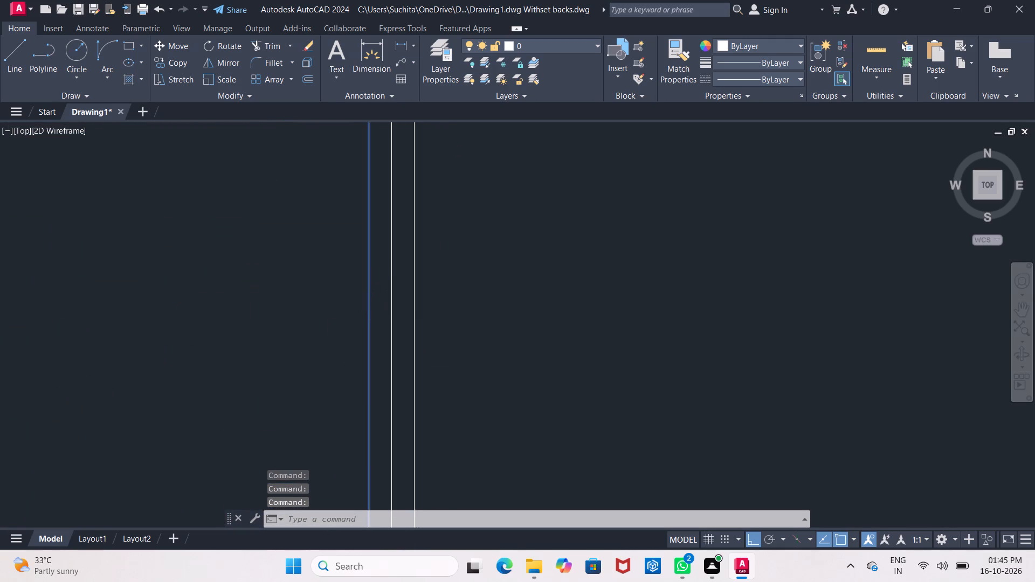
{"action": "left_click", "coordinate": [417, 316]}
{"action": "key", "text": "Delete"}
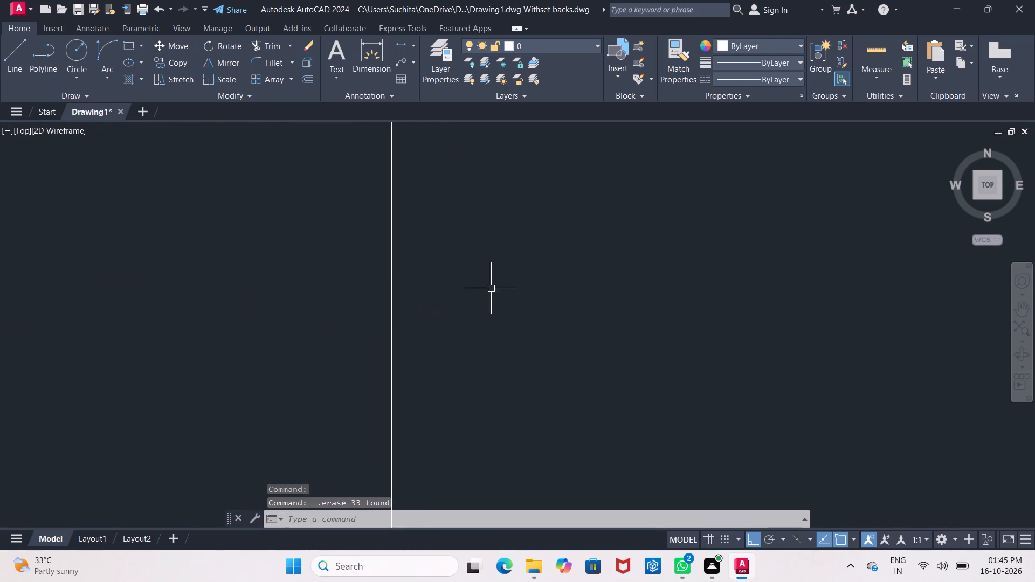
Erase the three leftover horizontal wall segments just below the centre line above the small left-hand room.
{"action": "scroll", "coordinate": [493, 288], "scroll_direction": "down", "scroll_amount": 6}
{"action": "scroll", "coordinate": [371, 307], "scroll_direction": "up", "scroll_amount": 3}
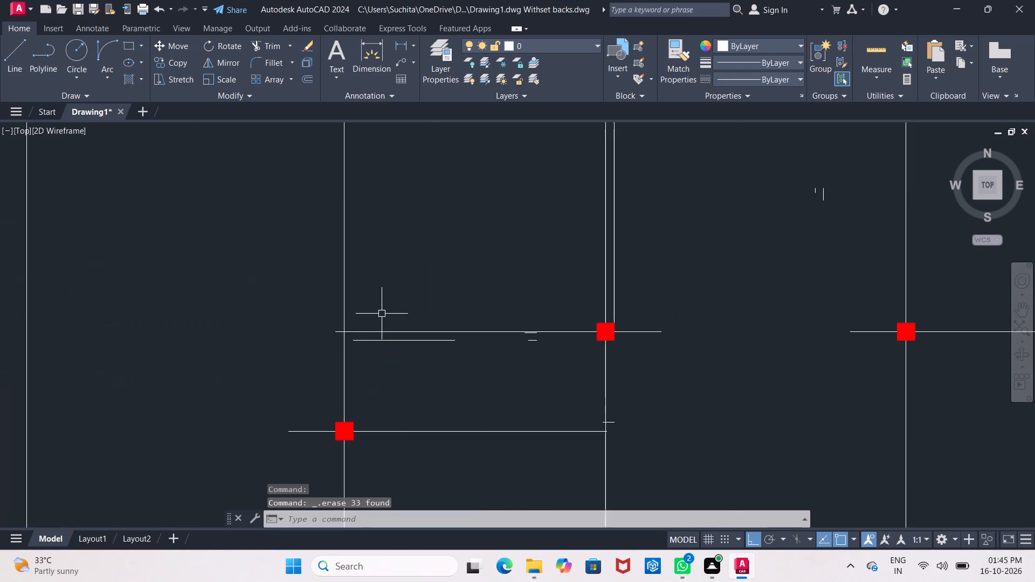
{"action": "scroll", "coordinate": [382, 314], "scroll_direction": "up", "scroll_amount": 2}
{"action": "left_click", "coordinate": [412, 349]}
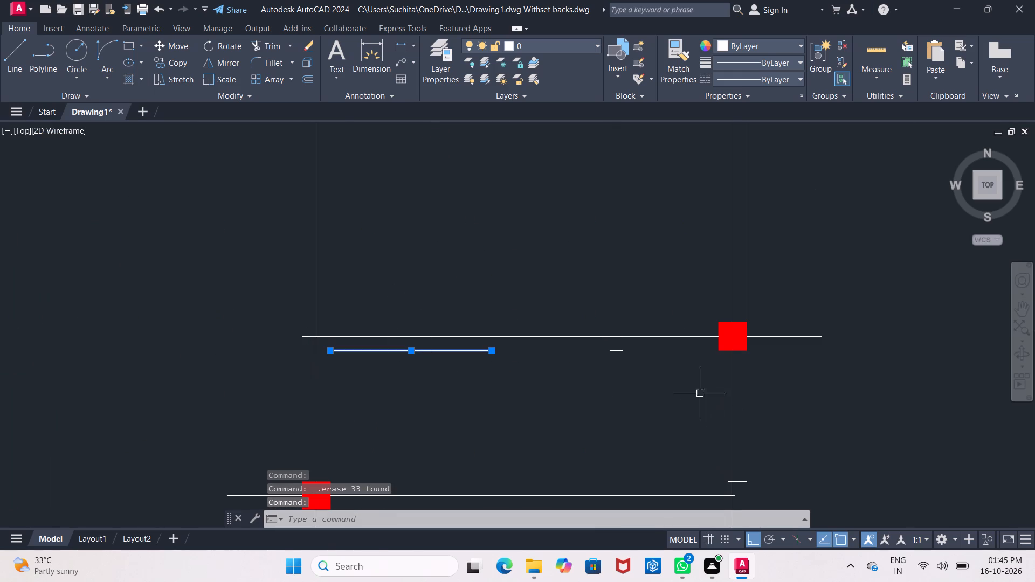
{"action": "left_click", "coordinate": [612, 351]}
{"action": "scroll", "coordinate": [612, 349], "scroll_direction": "up", "scroll_amount": 4}
{"action": "left_click", "coordinate": [631, 297]}
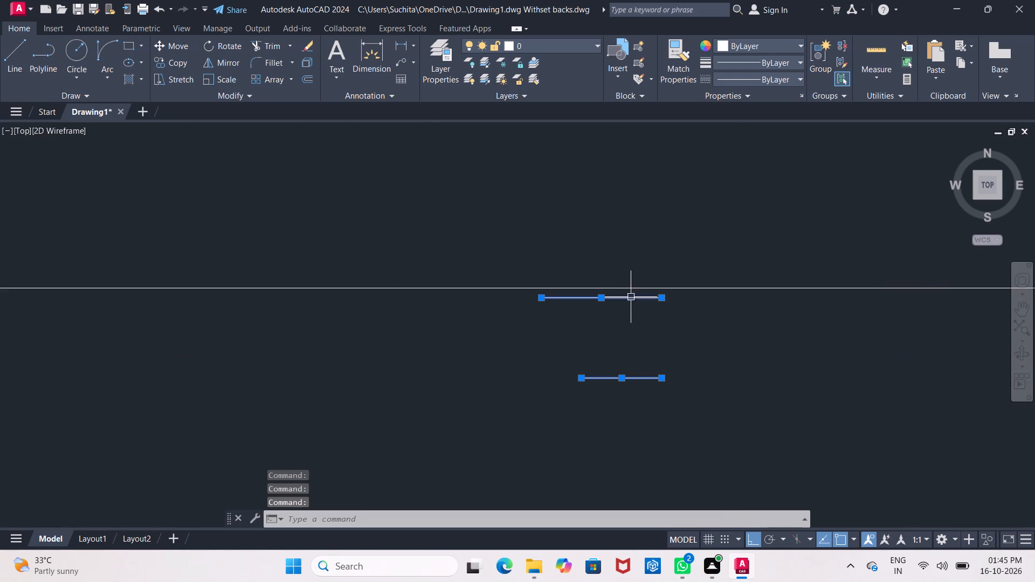
{"action": "key", "text": "Delete"}
Erase the leftover vertical wall line above the small left-hand room's top-right column and the short horizontal stub below that column.
{"action": "scroll", "coordinate": [631, 363], "scroll_direction": "down", "scroll_amount": 4}
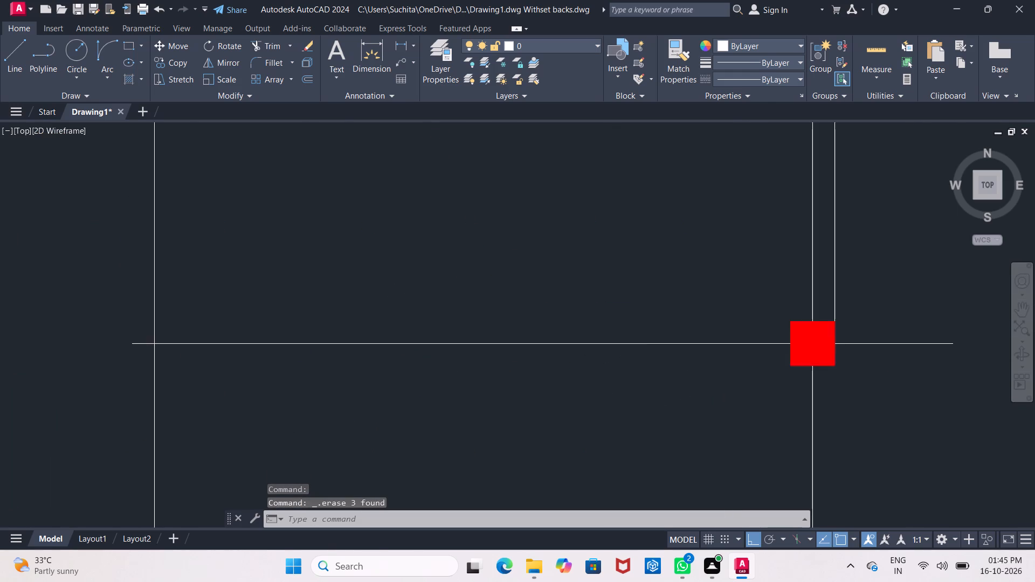
{"action": "scroll", "coordinate": [670, 359], "scroll_direction": "down", "scroll_amount": 2}
{"action": "scroll", "coordinate": [651, 422], "scroll_direction": "down", "scroll_amount": 1}
{"action": "middle_click_drag", "start_coordinate": [650, 426], "coordinate": [604, 320]}
{"action": "scroll", "coordinate": [655, 301], "scroll_direction": "up", "scroll_amount": 2}
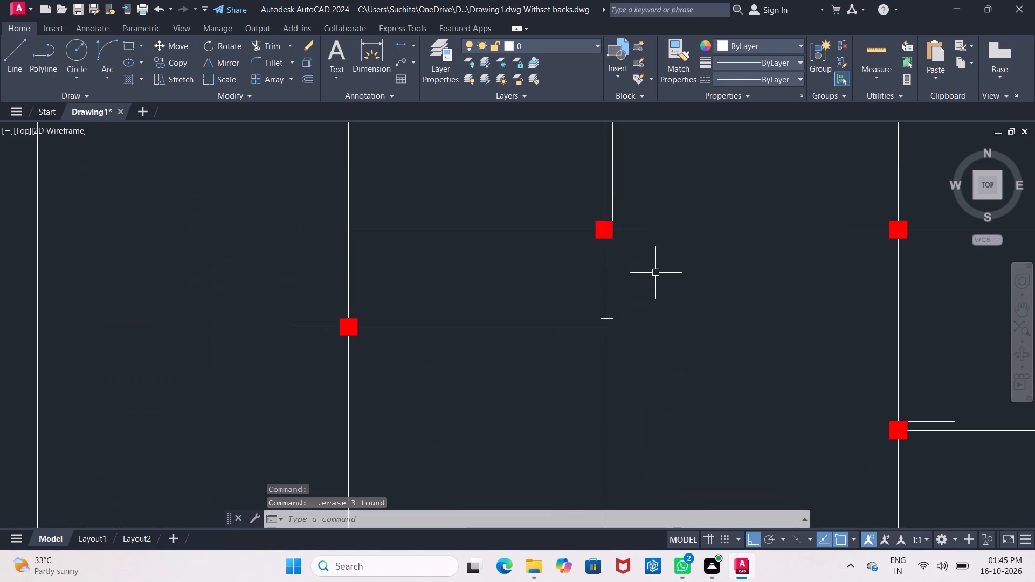
{"action": "left_click", "coordinate": [615, 192]}
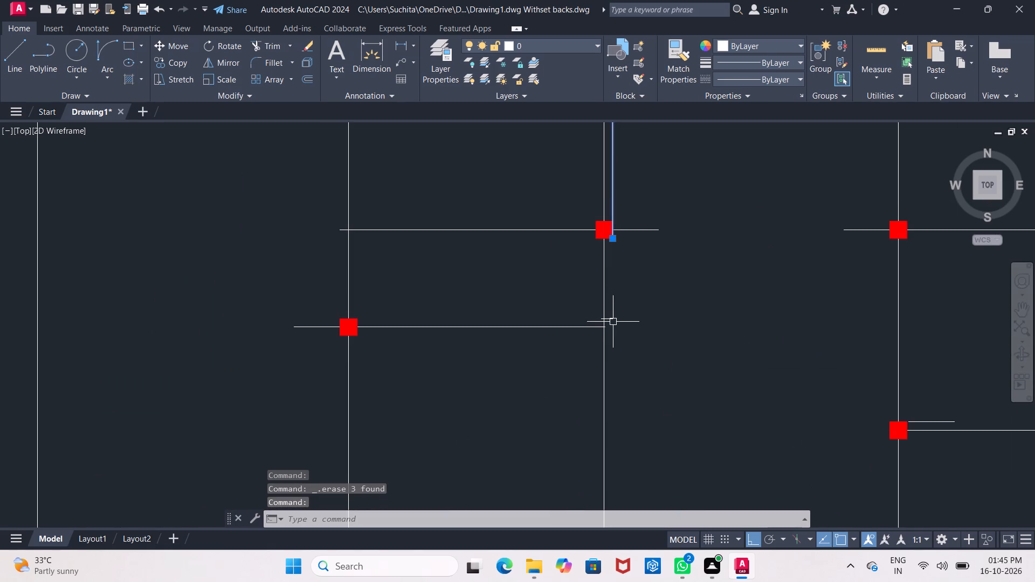
{"action": "left_click", "coordinate": [613, 322]}
{"action": "key", "text": "Delete"}
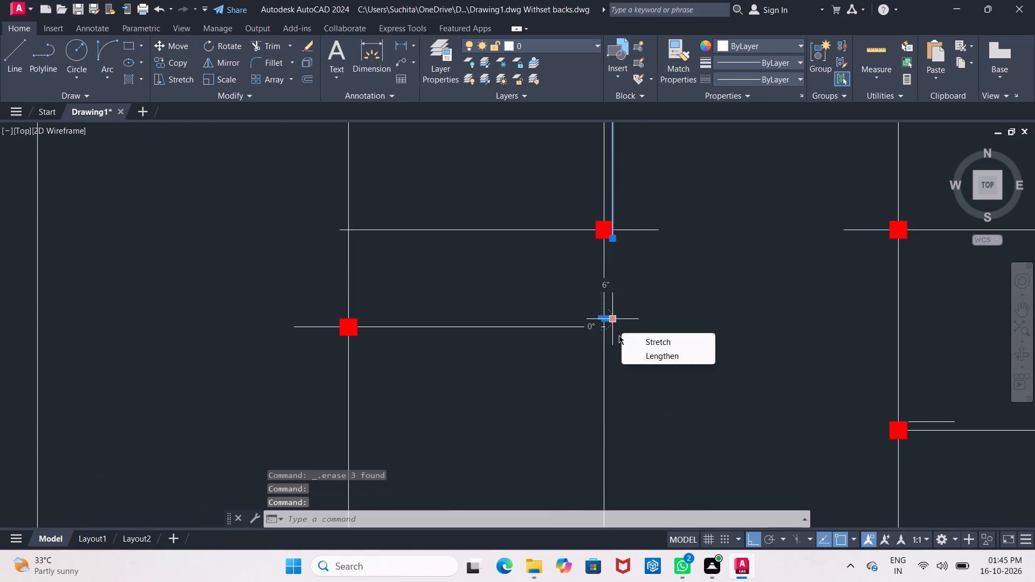
{"action": "key", "text": "Delete"}
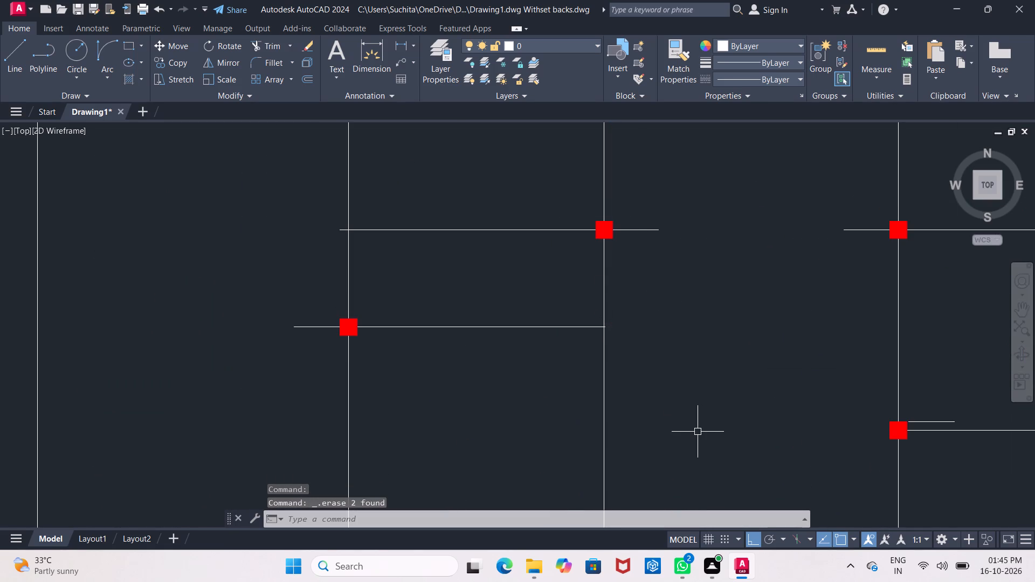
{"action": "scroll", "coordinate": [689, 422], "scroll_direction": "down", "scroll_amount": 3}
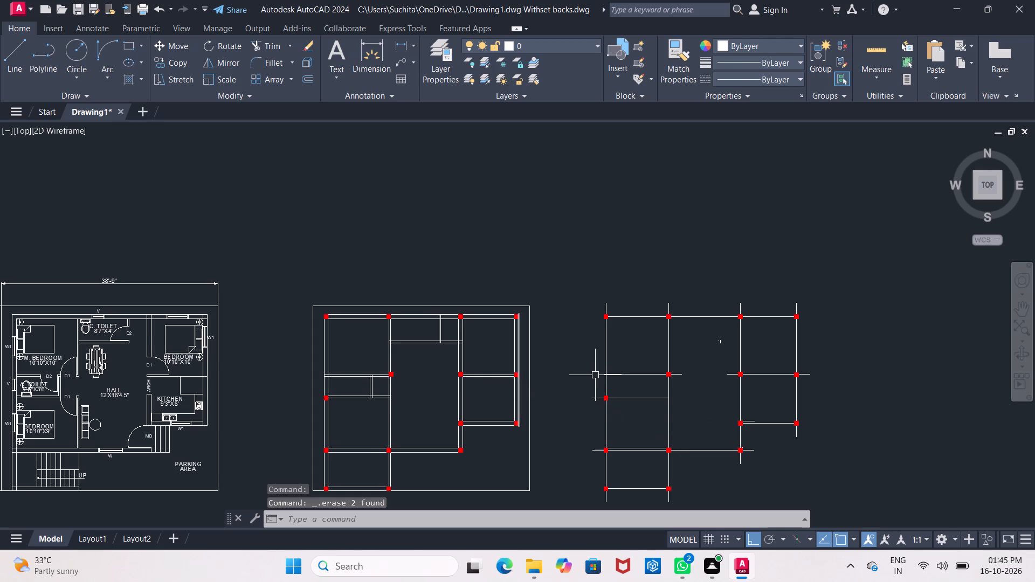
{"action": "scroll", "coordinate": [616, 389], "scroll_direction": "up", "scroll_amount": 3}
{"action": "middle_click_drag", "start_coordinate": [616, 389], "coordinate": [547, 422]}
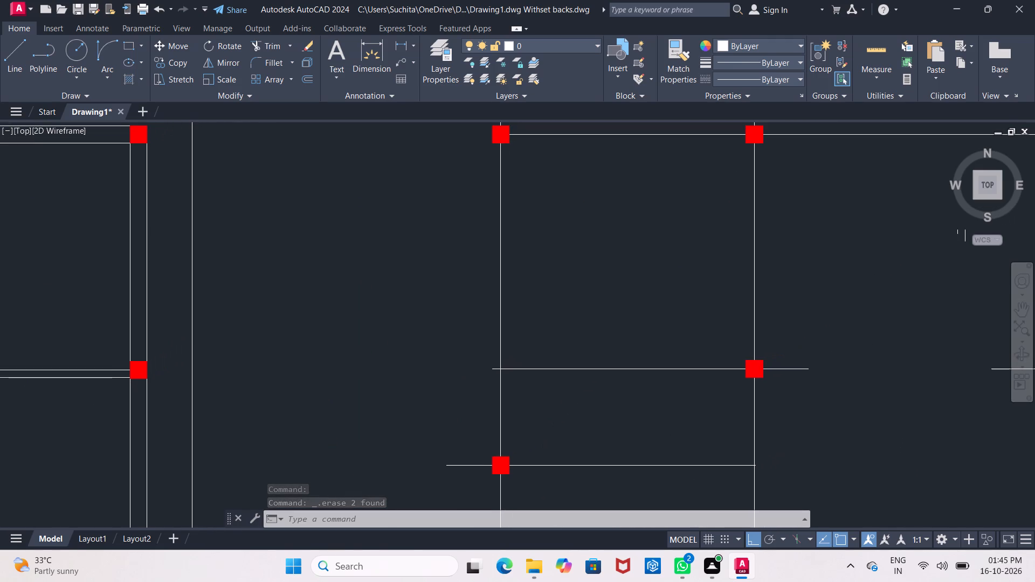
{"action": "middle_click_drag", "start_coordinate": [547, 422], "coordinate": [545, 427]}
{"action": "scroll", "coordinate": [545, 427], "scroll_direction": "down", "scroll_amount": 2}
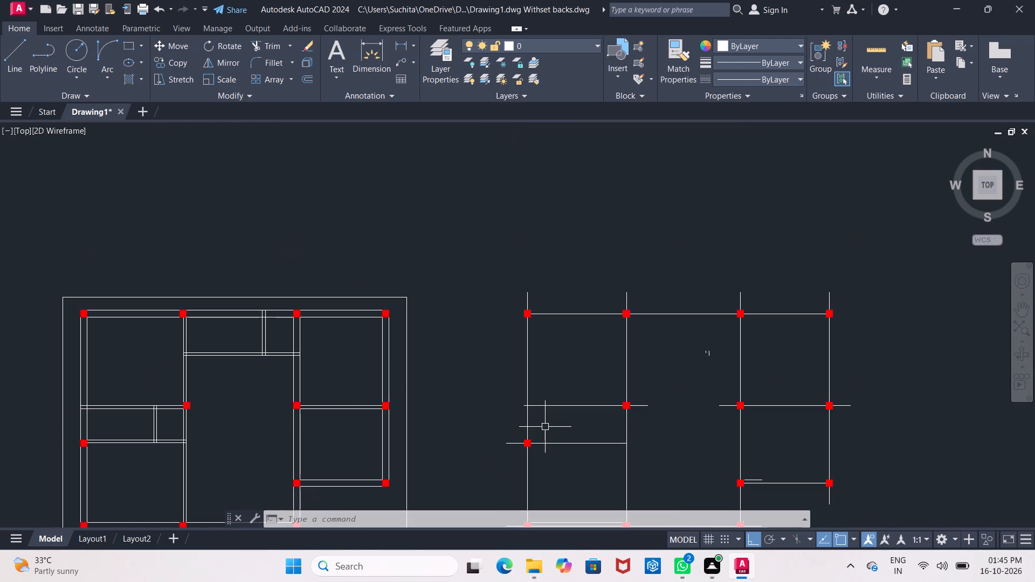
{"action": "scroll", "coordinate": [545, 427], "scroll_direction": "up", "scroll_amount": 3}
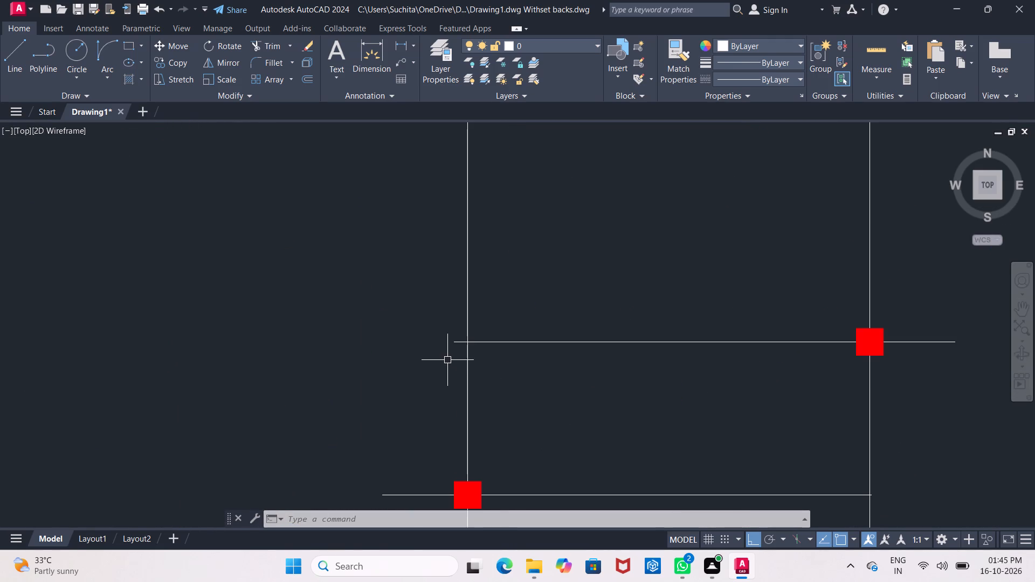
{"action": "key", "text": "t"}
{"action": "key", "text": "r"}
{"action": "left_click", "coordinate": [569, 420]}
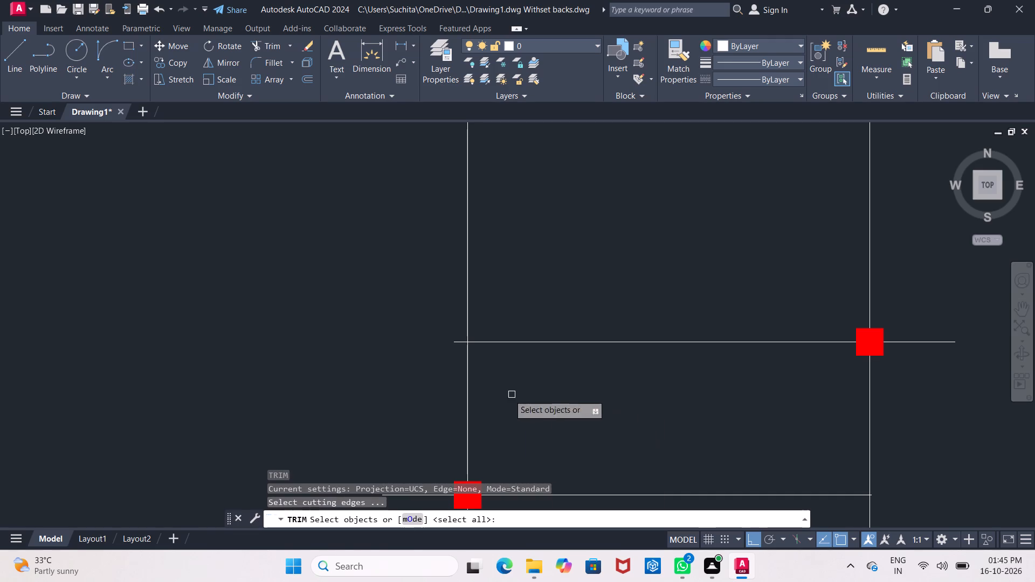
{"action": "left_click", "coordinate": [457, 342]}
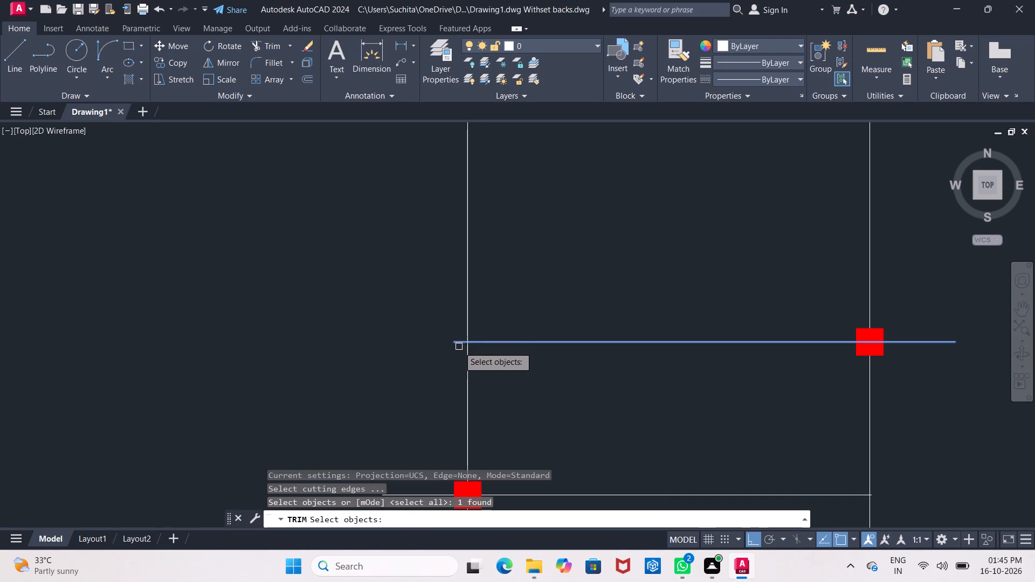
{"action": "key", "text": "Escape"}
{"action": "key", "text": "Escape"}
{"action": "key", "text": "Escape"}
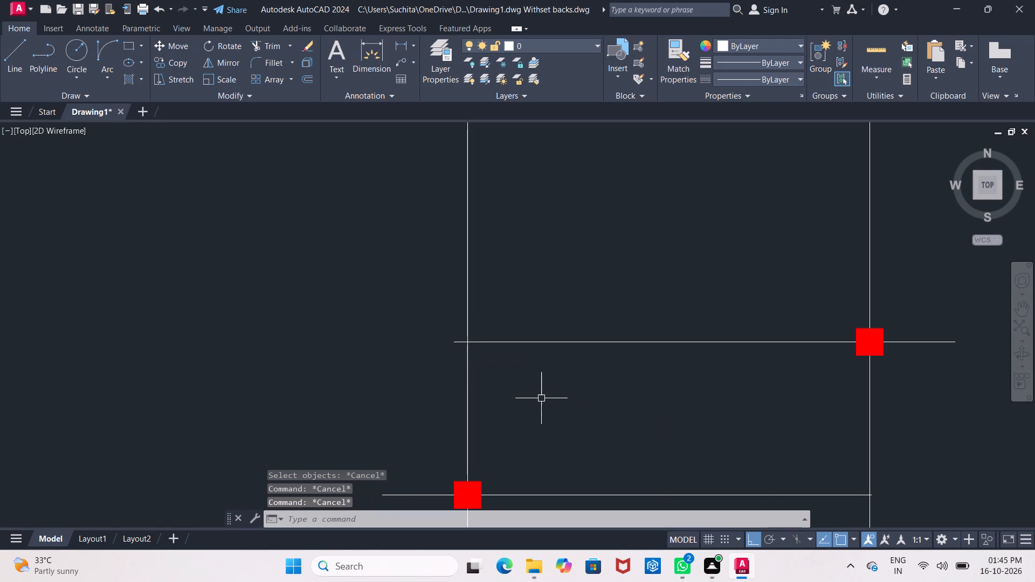
Trim the short end of the small left-hand room's upper horizontal centre line that projects past the leftmost vertical centre line.
{"action": "type", "text": "tr"}
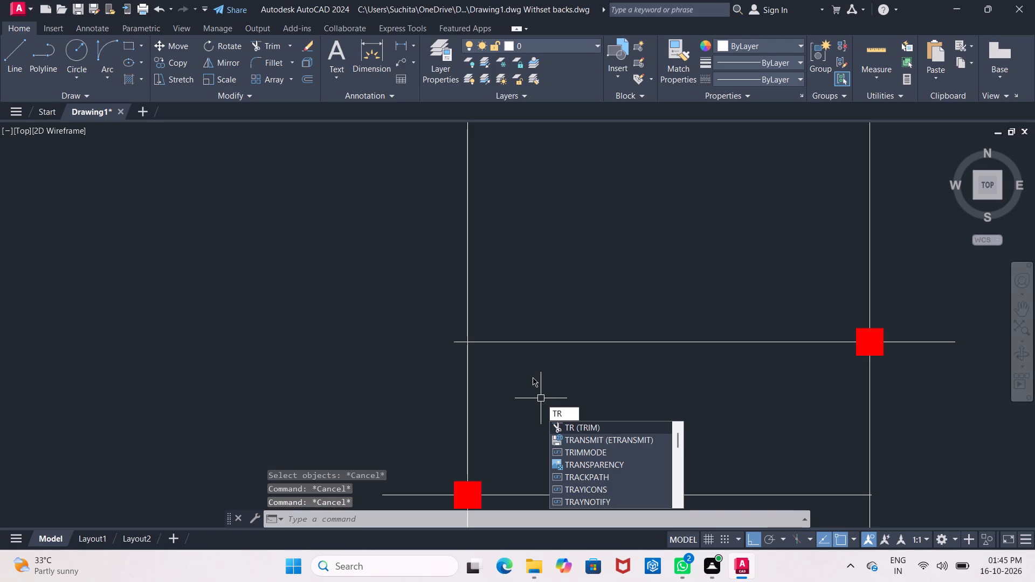
{"action": "key", "text": "Return"}
{"action": "key", "text": "Return"}
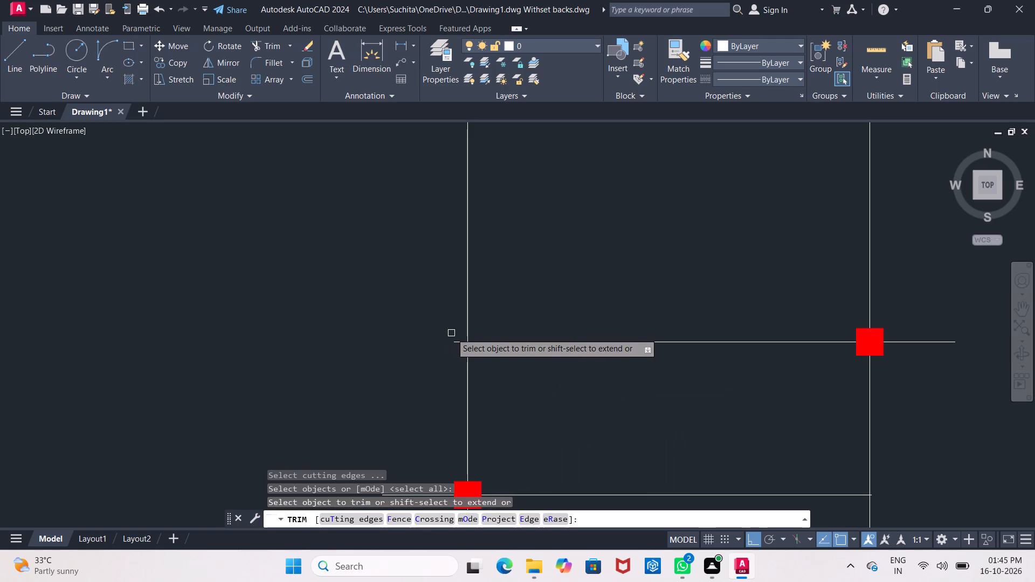
{"action": "left_click", "coordinate": [453, 339]}
{"action": "left_click", "coordinate": [461, 341]}
{"action": "left_click", "coordinate": [461, 341]}
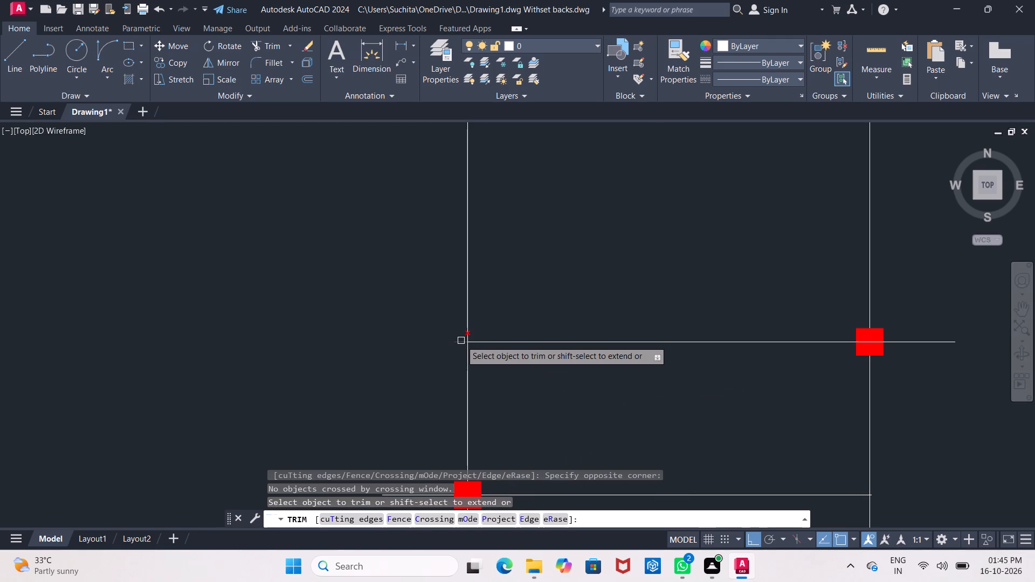
{"action": "left_click", "coordinate": [461, 341]}
{"action": "scroll", "coordinate": [465, 341], "scroll_direction": "down", "scroll_amount": 4}
{"action": "middle_click_drag", "start_coordinate": [540, 410], "coordinate": [543, 381]}
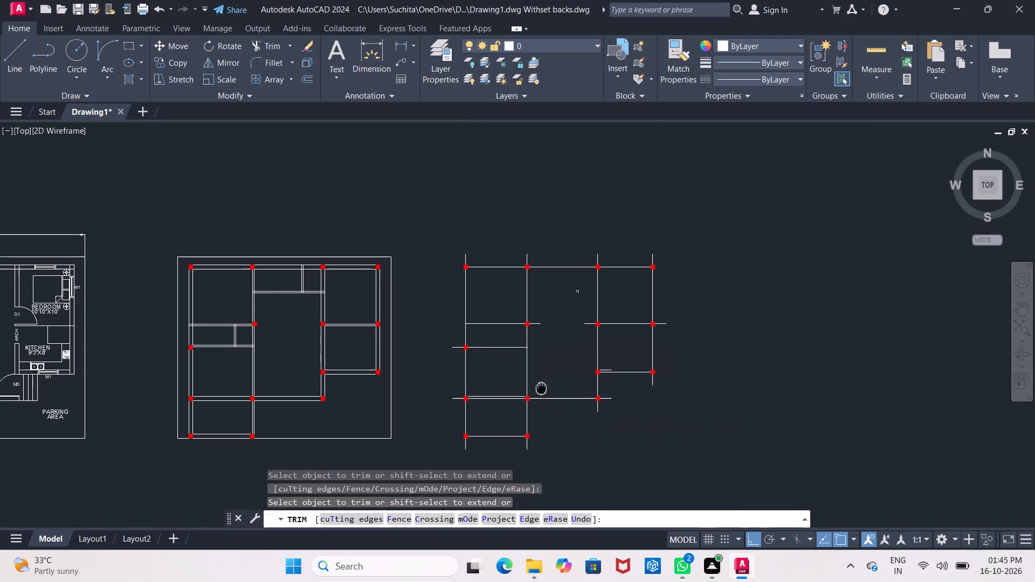
{"action": "middle_click_drag", "start_coordinate": [543, 381], "coordinate": [556, 351]}
{"action": "key", "text": "Escape"}
Erase the two short leftover partition segments inside the top-middle room.
{"action": "scroll", "coordinate": [626, 247], "scroll_direction": "up", "scroll_amount": 2}
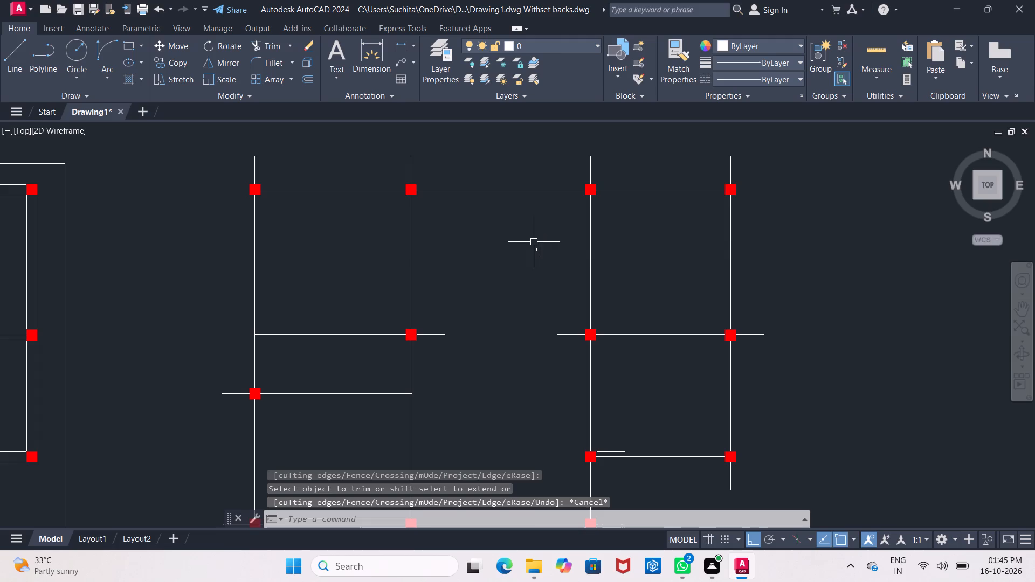
{"action": "left_click", "coordinate": [527, 236]}
{"action": "left_click", "coordinate": [552, 273]}
{"action": "key", "text": "Delete"}
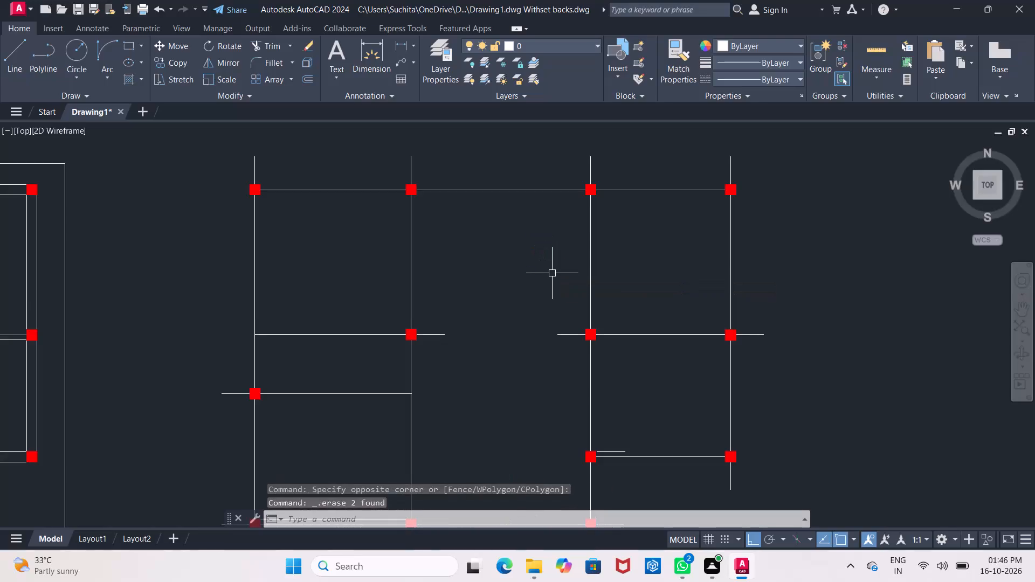
Erase the leftover wall line just above the long lower horizontal centre line, between the two left-hand columns.
{"action": "scroll", "coordinate": [541, 293], "scroll_direction": "down", "scroll_amount": 1}
{"action": "middle_click_drag", "start_coordinate": [574, 183], "coordinate": [603, 97]}
{"action": "scroll", "coordinate": [414, 365], "scroll_direction": "up", "scroll_amount": 1}
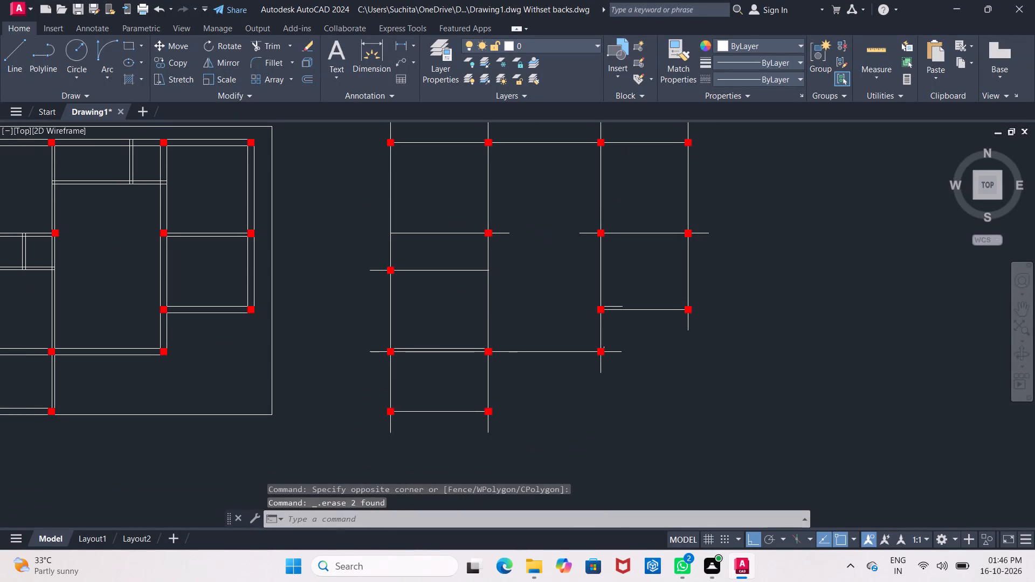
{"action": "scroll", "coordinate": [414, 365], "scroll_direction": "up", "scroll_amount": 1}
{"action": "left_click", "coordinate": [432, 325]}
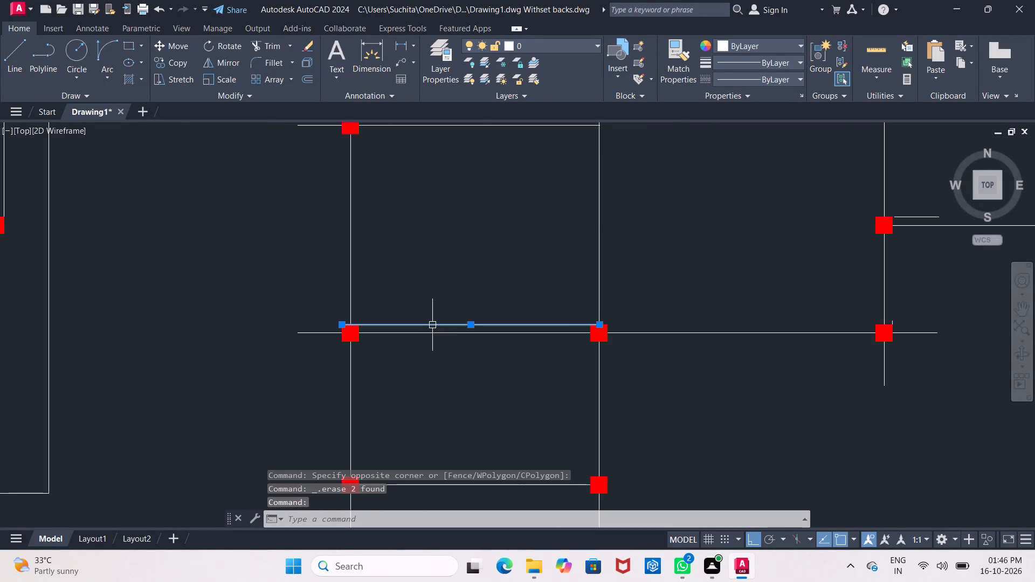
{"action": "key", "text": "Delete"}
Stretch both ends of the bottommost horizontal centre line 2' outward beyond the two bottom columns.
{"action": "scroll", "coordinate": [433, 324], "scroll_direction": "down", "scroll_amount": 3}
{"action": "scroll", "coordinate": [432, 356], "scroll_direction": "up", "scroll_amount": 3}
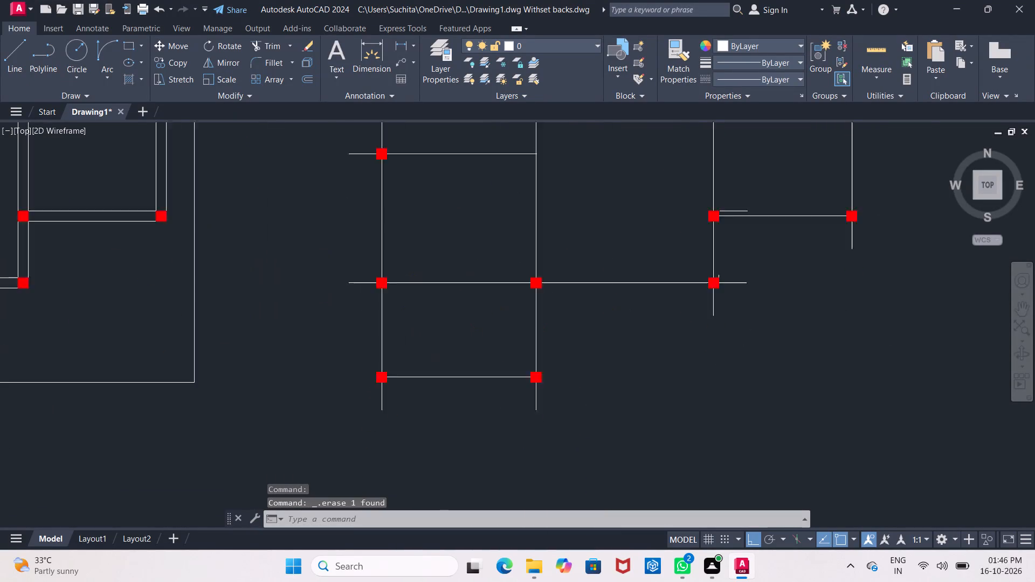
{"action": "left_click", "coordinate": [428, 391]}
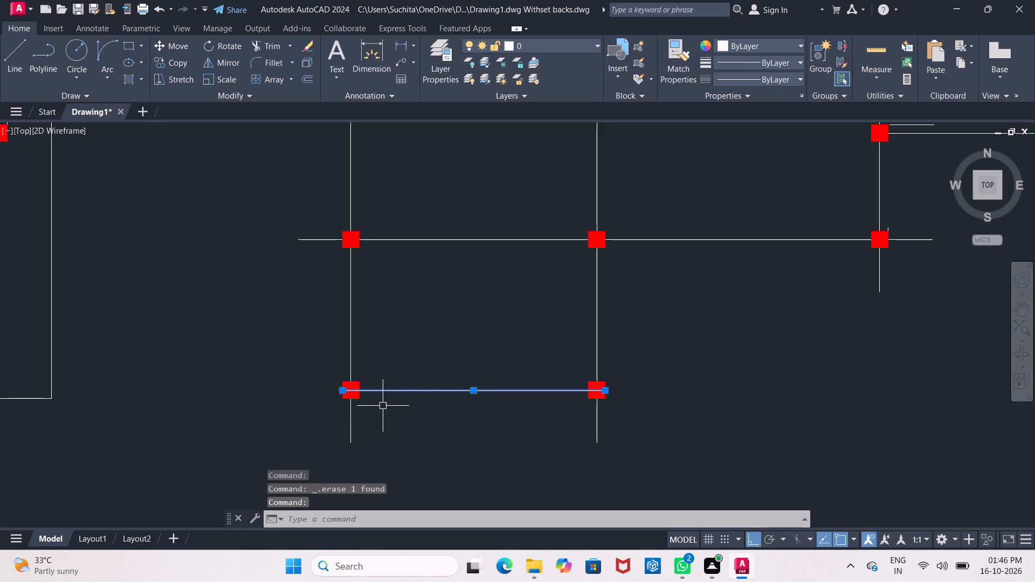
{"action": "key", "text": "Escape"}
{"action": "left_click", "coordinate": [422, 389]}
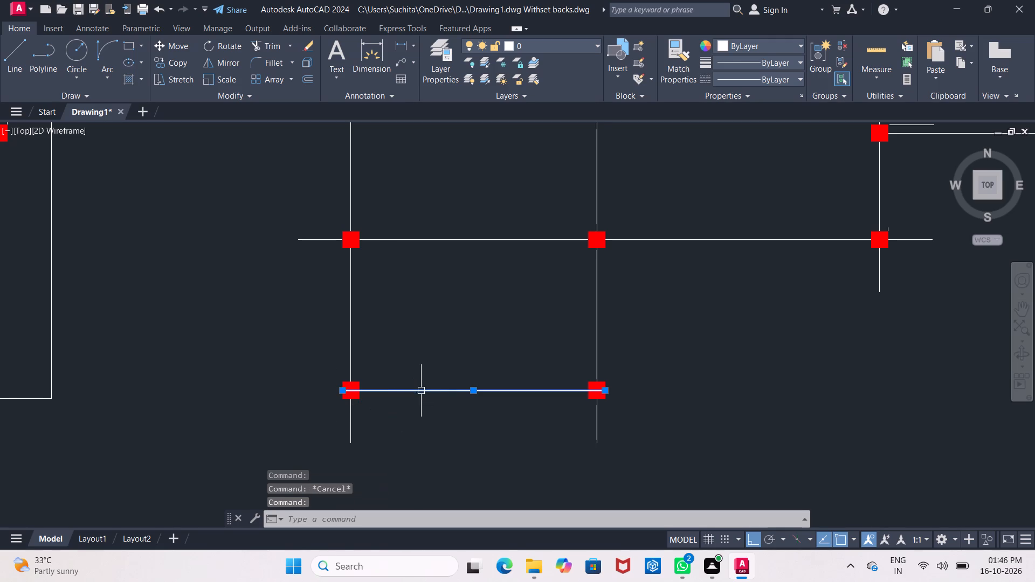
{"action": "left_click", "coordinate": [343, 390]}
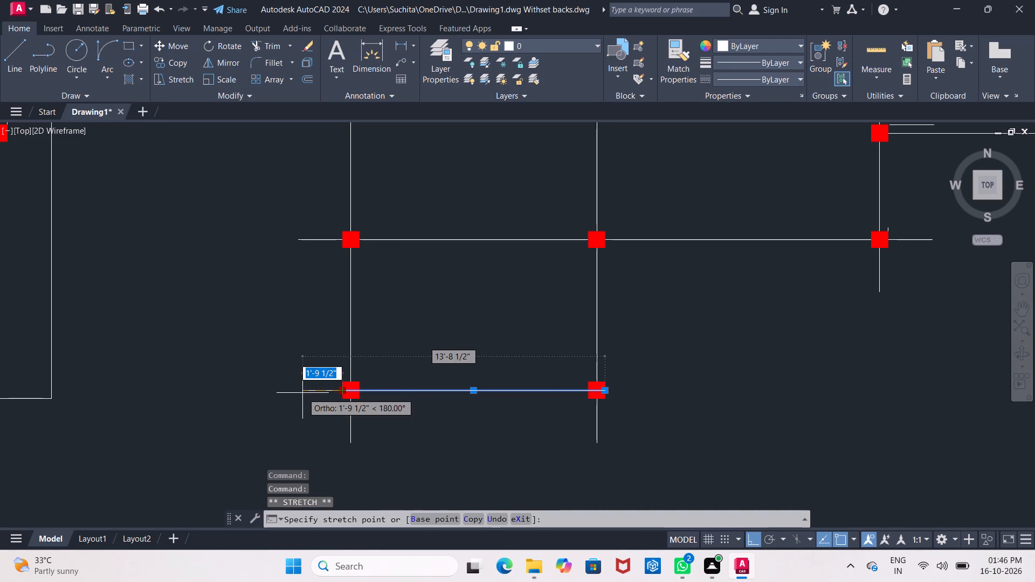
{"action": "type", "text": "2'"}
{"action": "key", "text": "Return"}
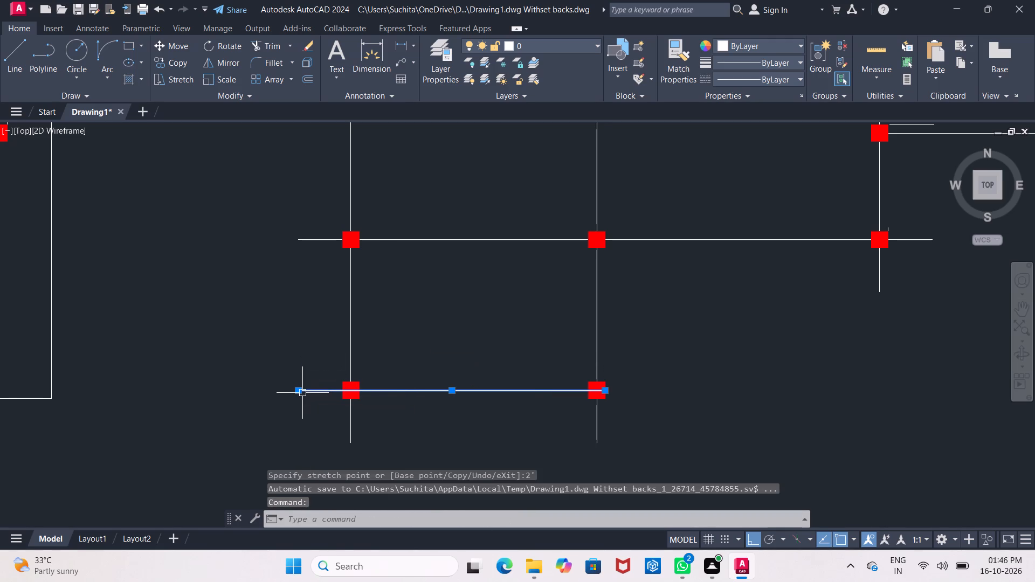
{"action": "left_click", "coordinate": [606, 390]}
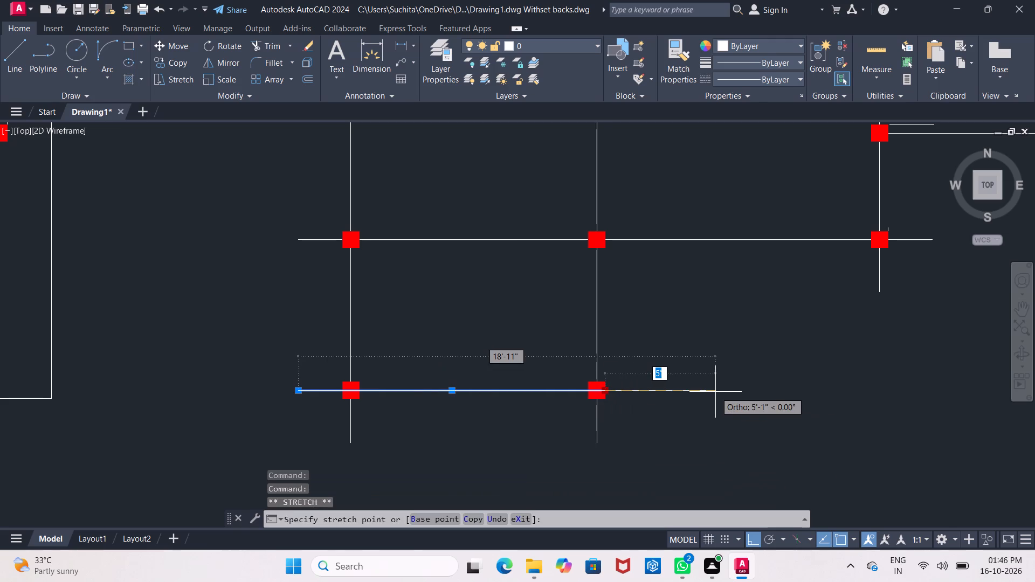
{"action": "type", "text": "2'"}
{"action": "key", "text": "Return"}
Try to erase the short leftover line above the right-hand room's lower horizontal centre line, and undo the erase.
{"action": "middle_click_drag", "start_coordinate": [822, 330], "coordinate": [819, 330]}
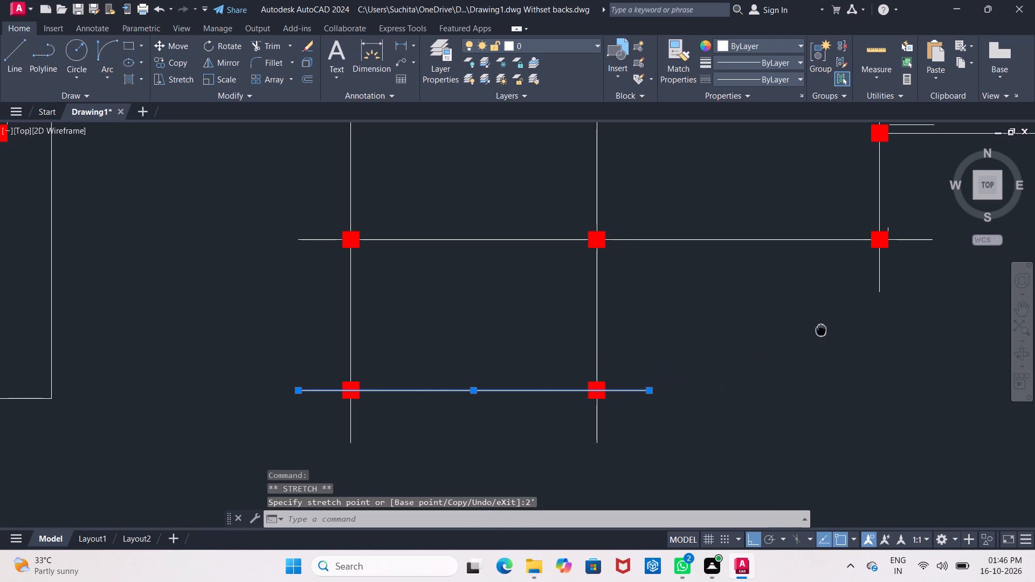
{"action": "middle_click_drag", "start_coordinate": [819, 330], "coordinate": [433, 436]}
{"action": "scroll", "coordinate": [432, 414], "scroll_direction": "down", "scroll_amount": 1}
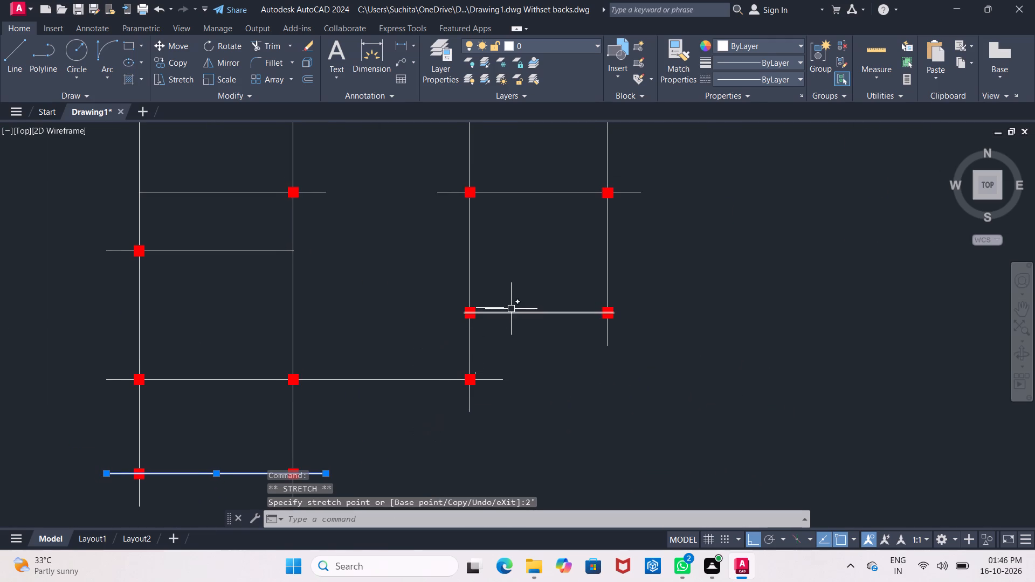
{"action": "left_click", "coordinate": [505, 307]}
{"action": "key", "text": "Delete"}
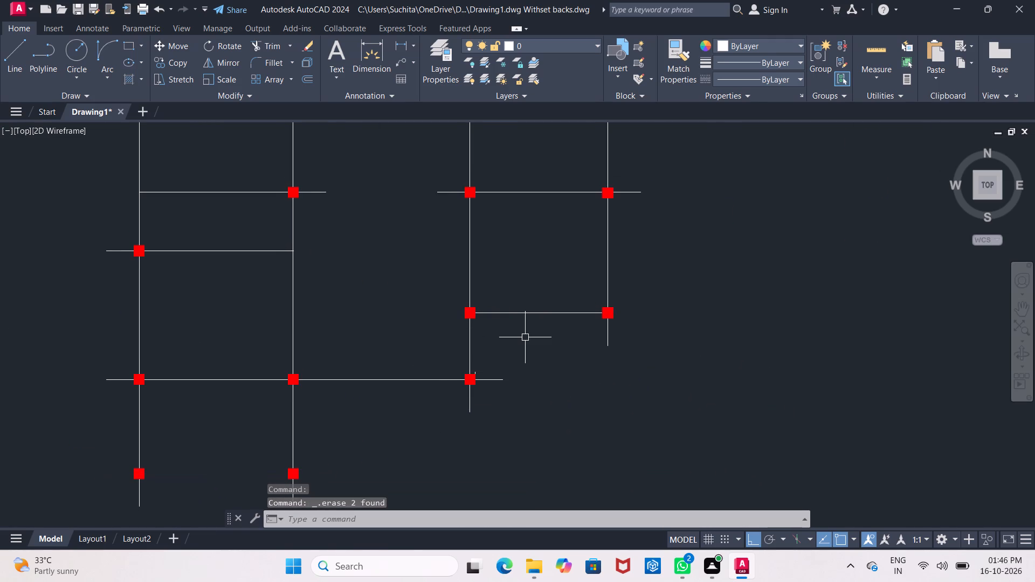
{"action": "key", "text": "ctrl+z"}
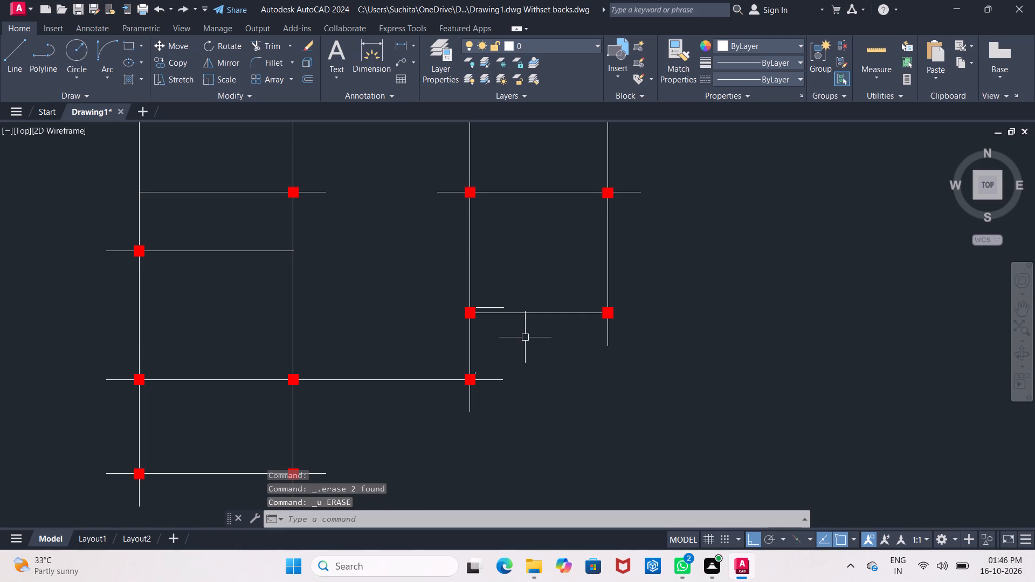
Erase only the short leftover line just above the right-hand room's lower horizontal centre line, beside its left column.
{"action": "middle_click_drag", "start_coordinate": [529, 338], "coordinate": [546, 316]}
{"action": "key", "text": "Escape"}
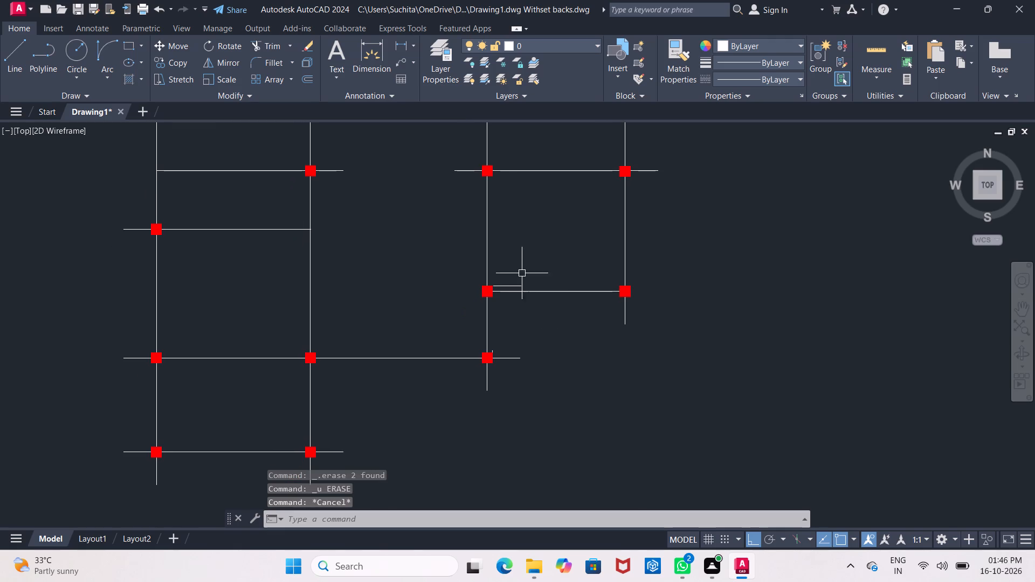
{"action": "left_click", "coordinate": [516, 281]}
{"action": "left_click", "coordinate": [515, 287]}
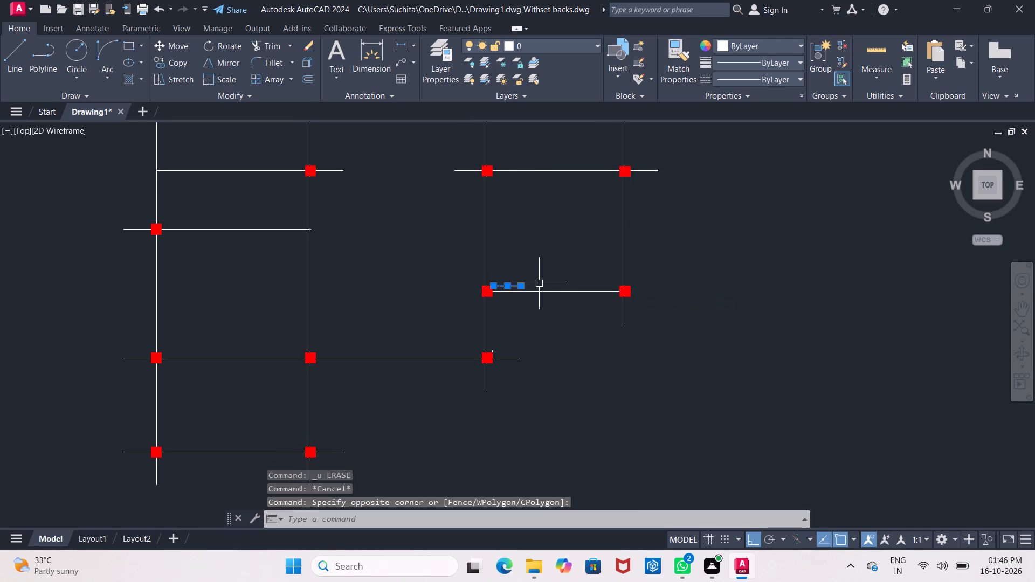
{"action": "key", "text": "Delete"}
Inspect the column centre-line layout for leftover lines and unfinished line ends, focusing on the left-hand rooms.
{"action": "middle_click_drag", "start_coordinate": [558, 255], "coordinate": [542, 375]}
{"action": "scroll", "coordinate": [556, 264], "scroll_direction": "down", "scroll_amount": 1}
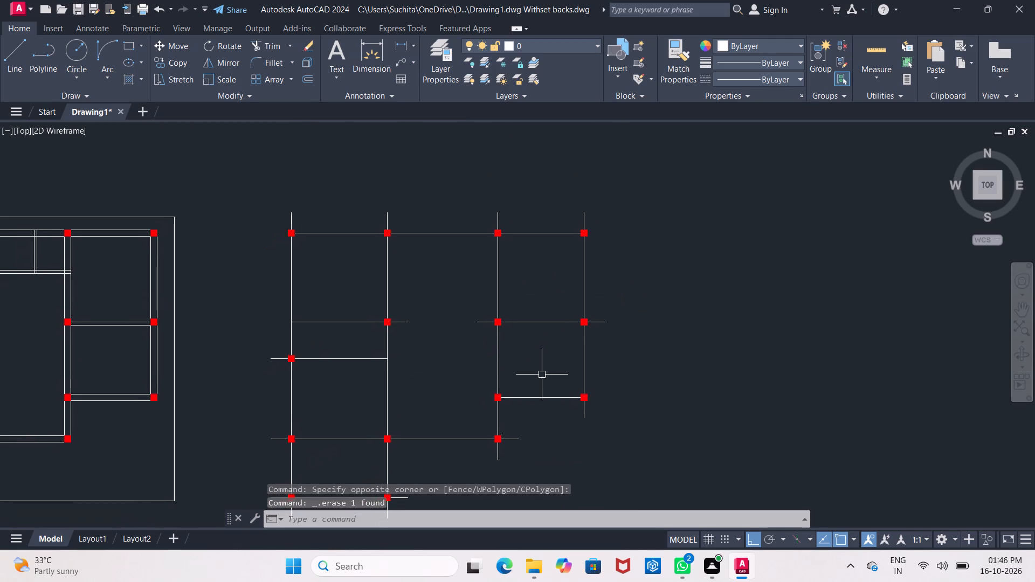
{"action": "scroll", "coordinate": [381, 361], "scroll_direction": "up", "scroll_amount": 1}
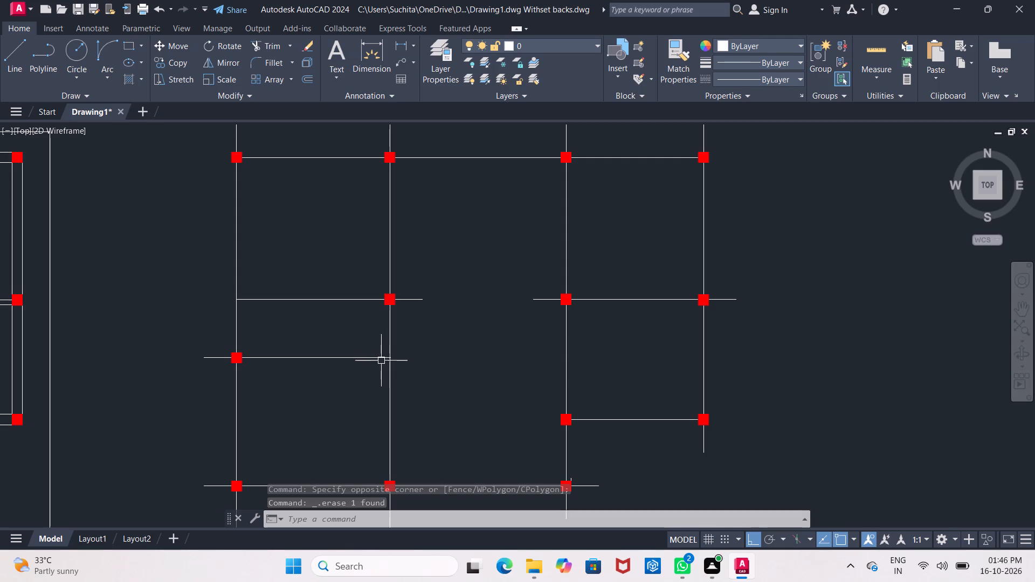
{"action": "scroll", "coordinate": [381, 361], "scroll_direction": "up", "scroll_amount": 1}
{"action": "scroll", "coordinate": [314, 388], "scroll_direction": "down", "scroll_amount": 2}
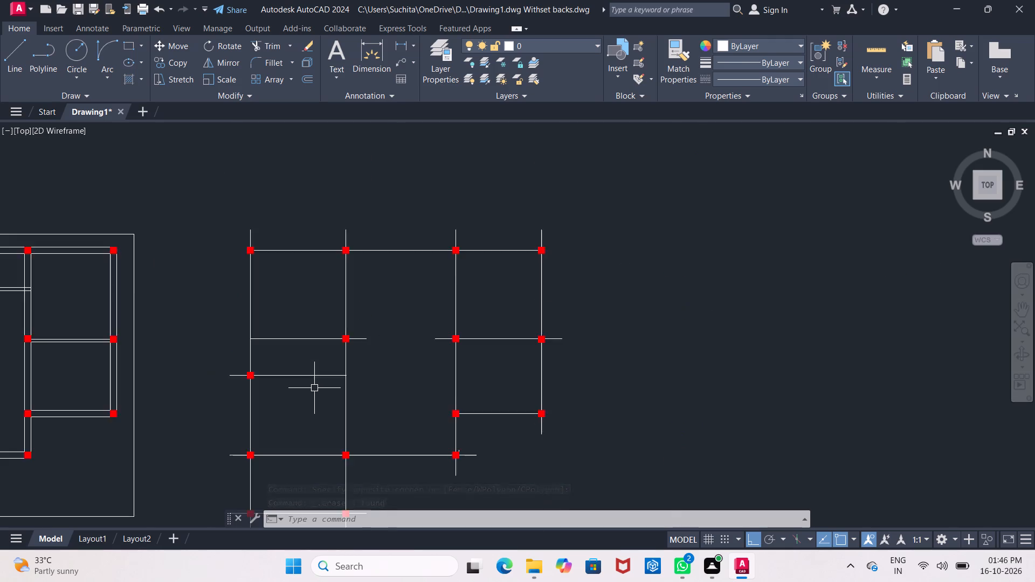
{"action": "scroll", "coordinate": [314, 388], "scroll_direction": "down", "scroll_amount": 2}
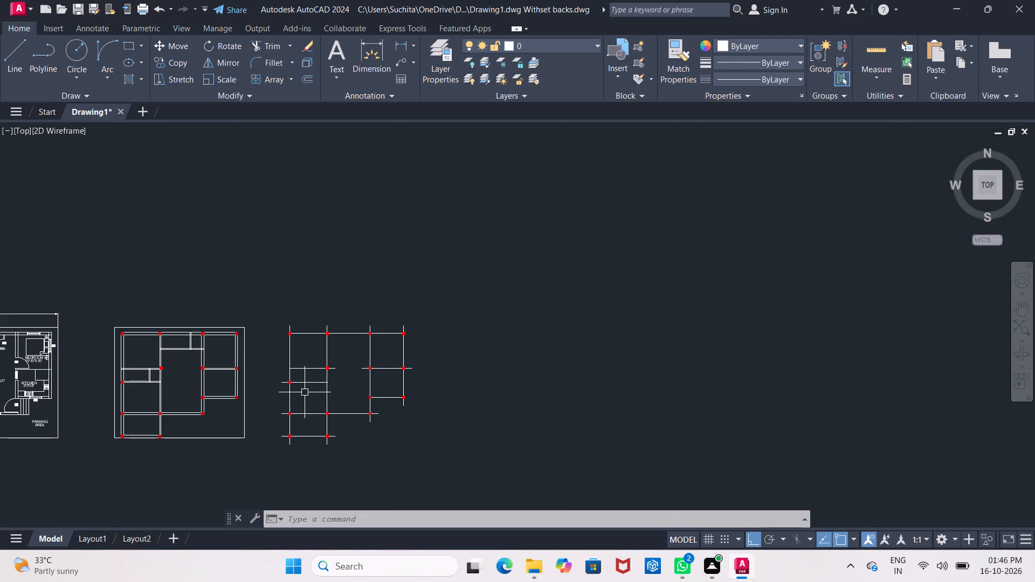
{"action": "middle_click_drag", "start_coordinate": [305, 392], "coordinate": [388, 385]}
{"action": "scroll", "coordinate": [388, 385], "scroll_direction": "up", "scroll_amount": 3}
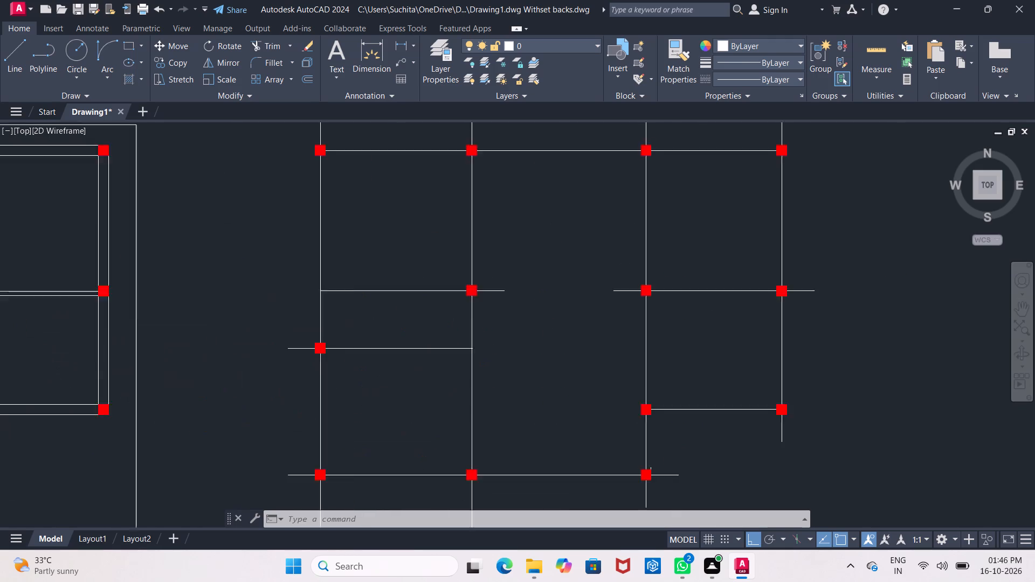
{"action": "scroll", "coordinate": [388, 385], "scroll_direction": "up", "scroll_amount": 2}
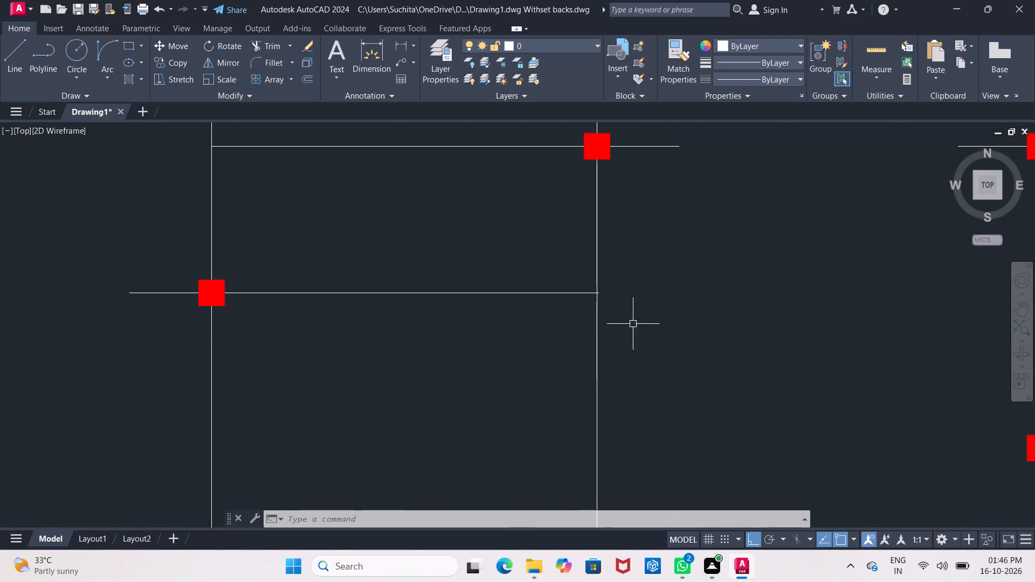
{"action": "middle_click_drag", "start_coordinate": [633, 324], "coordinate": [542, 337]}
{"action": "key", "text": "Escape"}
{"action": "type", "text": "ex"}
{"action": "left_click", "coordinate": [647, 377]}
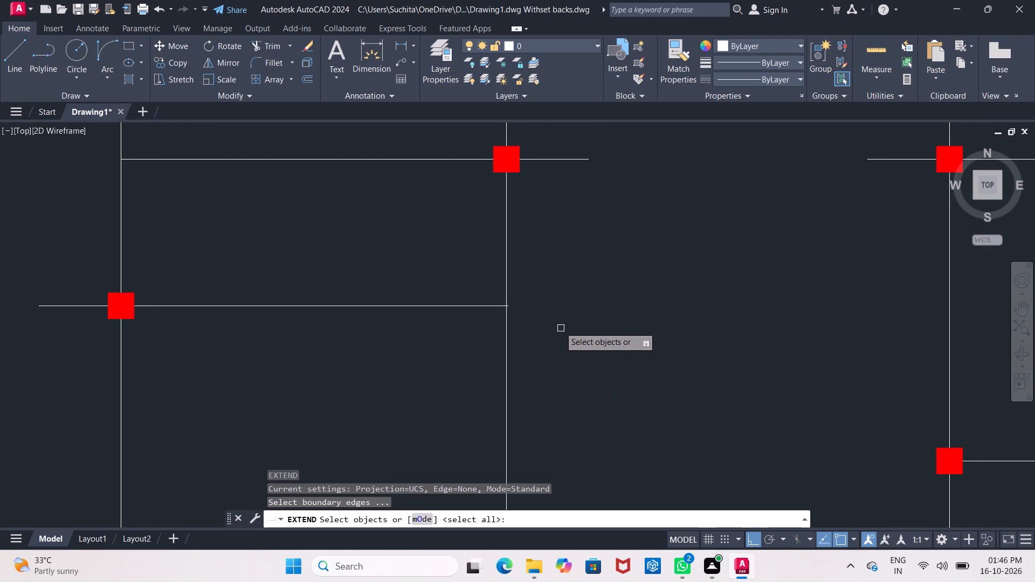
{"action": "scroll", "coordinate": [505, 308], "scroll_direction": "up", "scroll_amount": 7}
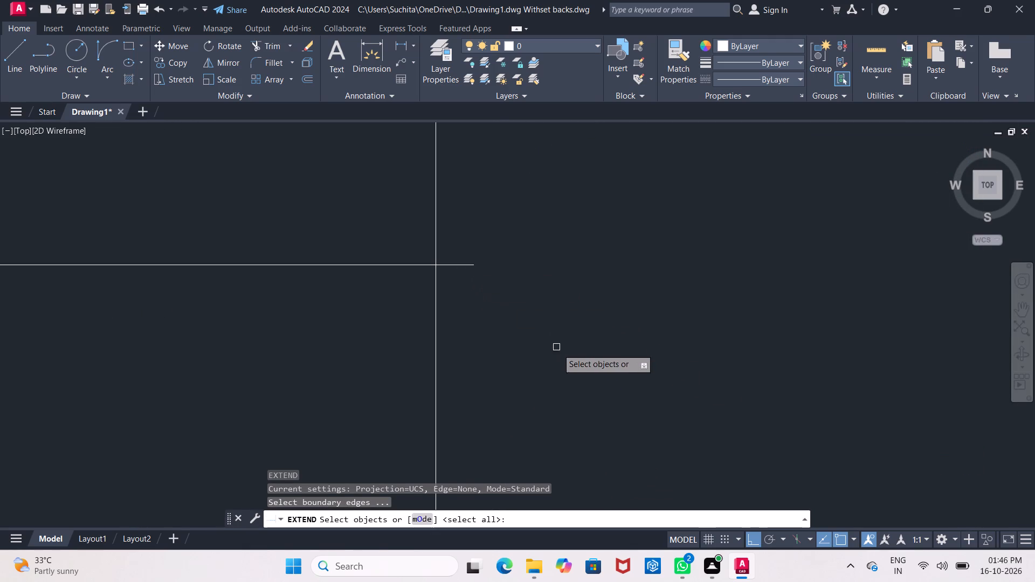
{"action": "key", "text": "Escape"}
Trim the tiny overhang of the left-hand column's horizontal centre line where it passes the second vertical centre line.
{"action": "key", "text": "t"}
{"action": "key", "text": "r"}
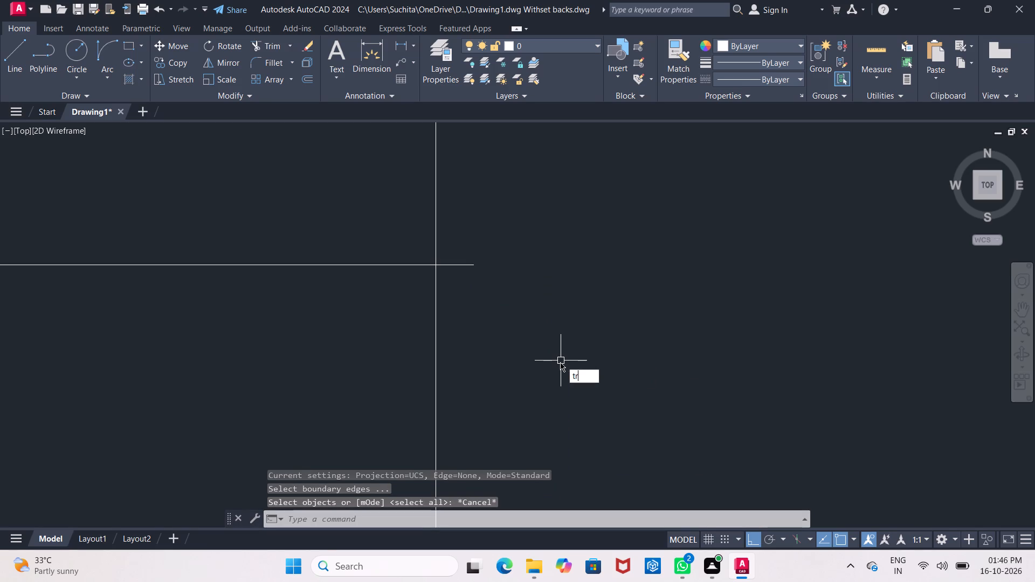
{"action": "key", "text": "Return"}
{"action": "key", "text": "Return"}
{"action": "left_click", "coordinate": [461, 266]}
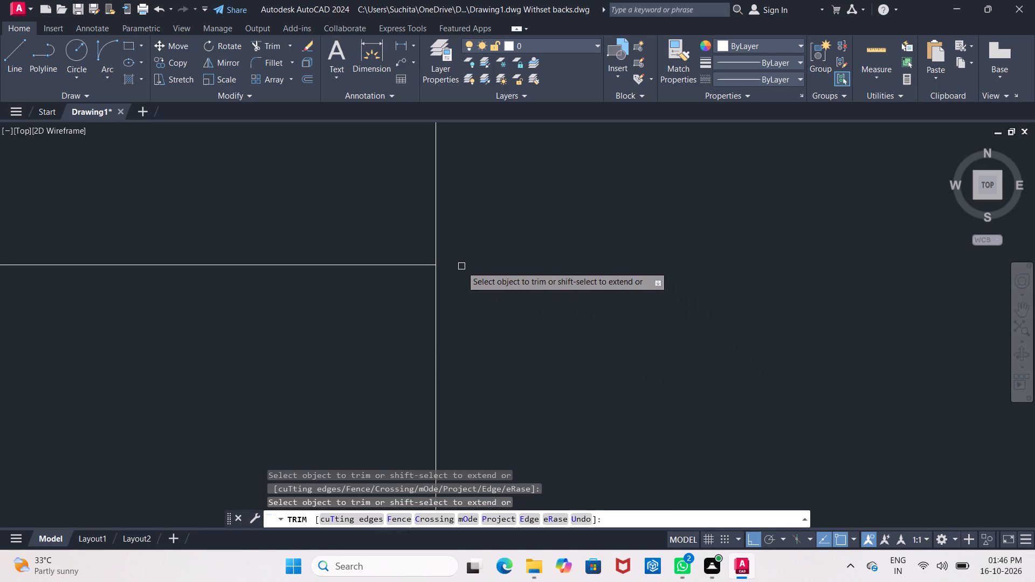
Offset the leftmost vertical centre line 2' to the right as a helper line for trimming.
{"action": "scroll", "coordinate": [515, 303], "scroll_direction": "down", "scroll_amount": 2}
{"action": "middle_click_drag", "start_coordinate": [547, 320], "coordinate": [774, 324]}
{"action": "scroll", "coordinate": [724, 326], "scroll_direction": "down", "scroll_amount": 3}
{"action": "scroll", "coordinate": [793, 325], "scroll_direction": "down", "scroll_amount": 3}
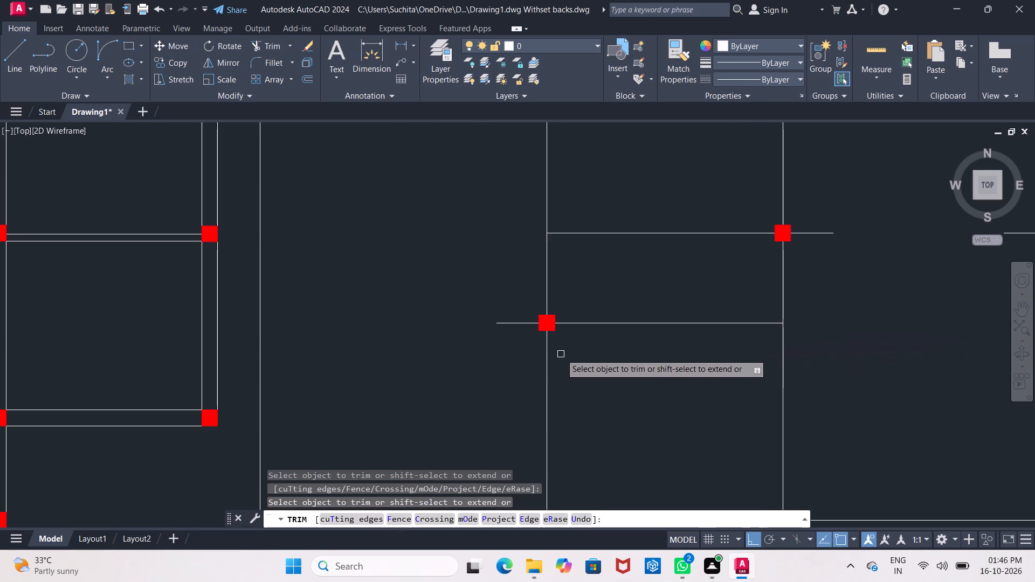
{"action": "middle_click_drag", "start_coordinate": [561, 353], "coordinate": [549, 363]}
{"action": "scroll", "coordinate": [561, 353], "scroll_direction": "down", "scroll_amount": 1}
{"action": "scroll", "coordinate": [542, 365], "scroll_direction": "up", "scroll_amount": 3}
{"action": "middle_click_drag", "start_coordinate": [572, 360], "coordinate": [546, 362]}
{"action": "key", "text": "Escape"}
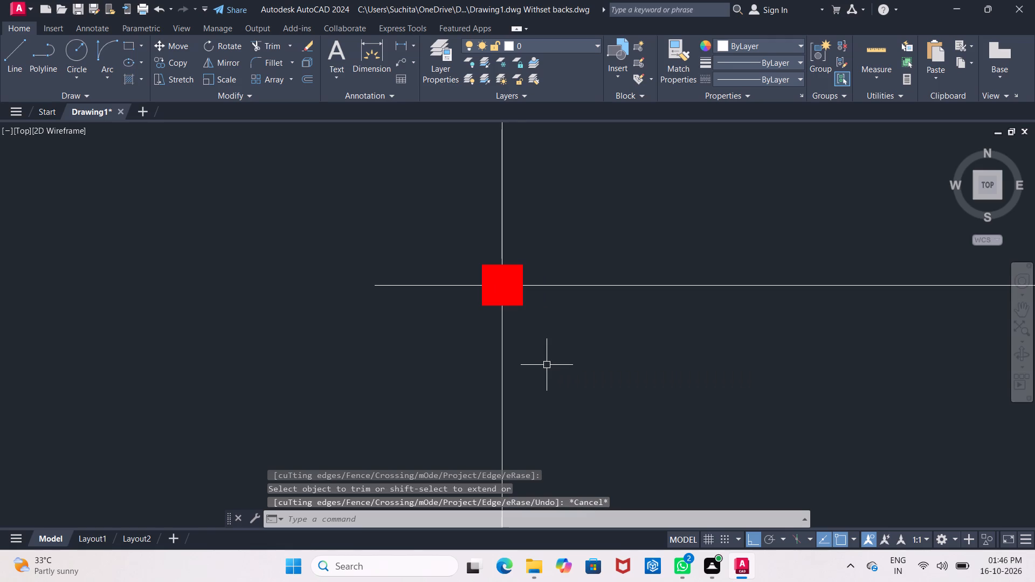
{"action": "key", "text": "Escape"}
{"action": "key", "text": "o"}
{"action": "key", "text": "Return"}
{"action": "type", "text": "2'"}
{"action": "key", "text": "Return"}
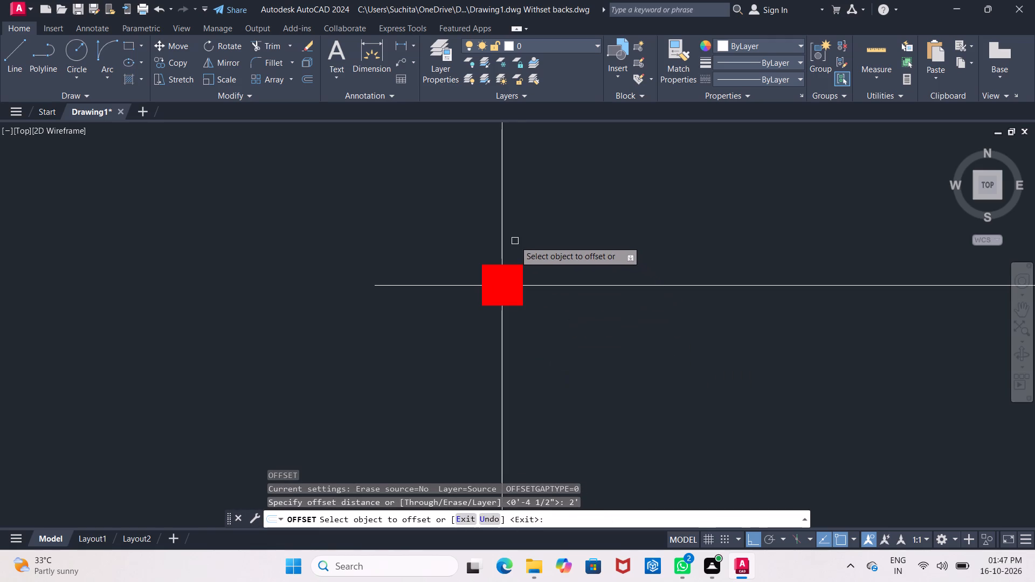
{"action": "left_click", "coordinate": [501, 240]}
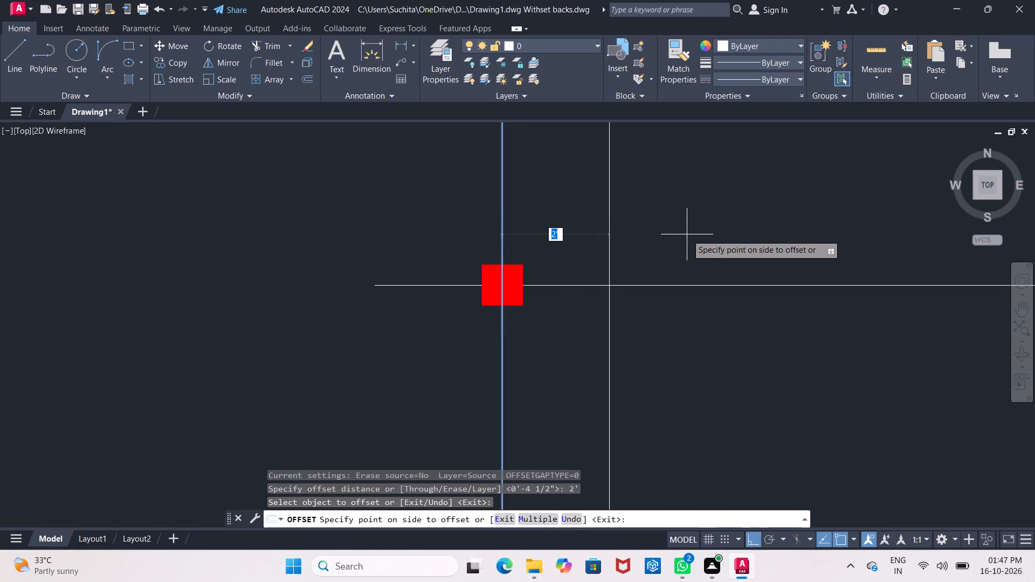
{"action": "left_click", "coordinate": [687, 234]}
{"action": "middle_click_drag", "start_coordinate": [716, 340], "coordinate": [581, 371]}
{"action": "key", "text": "Escape"}
Trim the left-hand column's horizontal centre line between the 2' helper line and the second vertical centre line.
{"action": "scroll", "coordinate": [578, 372], "scroll_direction": "down", "scroll_amount": 2}
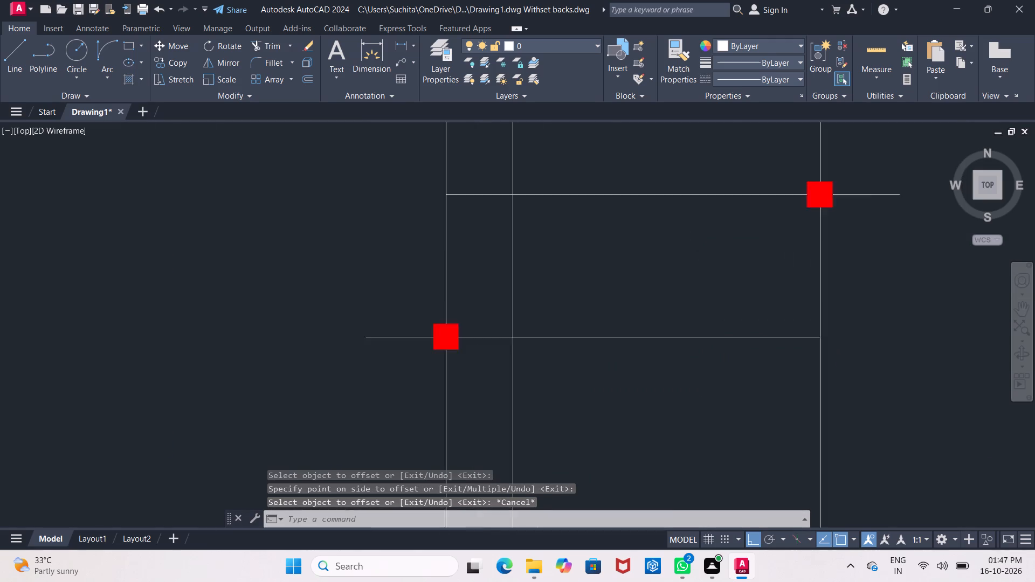
{"action": "scroll", "coordinate": [578, 372], "scroll_direction": "down", "scroll_amount": 2}
{"action": "middle_click_drag", "start_coordinate": [577, 365], "coordinate": [532, 345]}
{"action": "scroll", "coordinate": [533, 363], "scroll_direction": "up", "scroll_amount": 1}
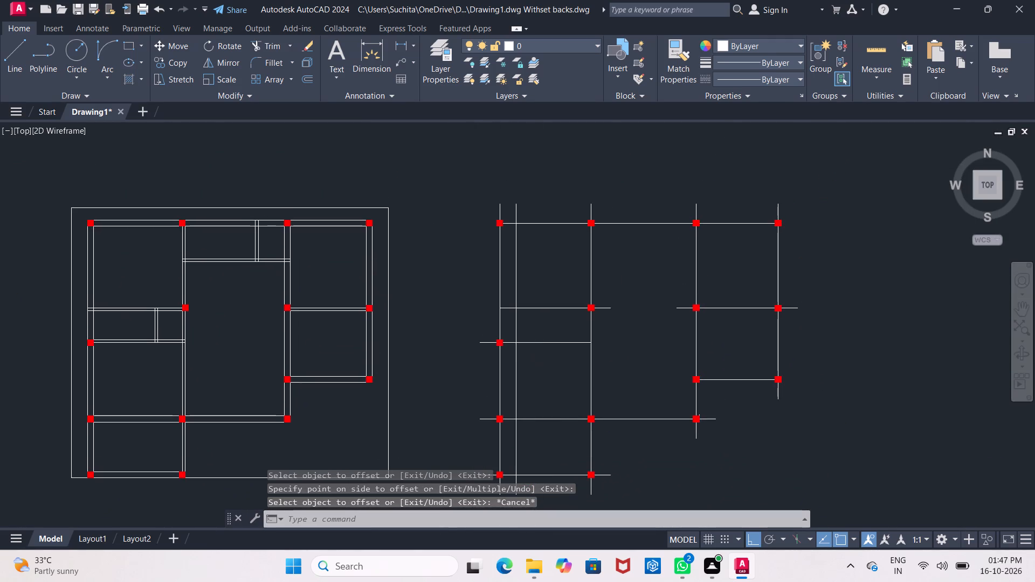
{"action": "scroll", "coordinate": [533, 363], "scroll_direction": "up", "scroll_amount": 1}
{"action": "key", "text": "Escape"}
{"action": "type", "text": "tr"}
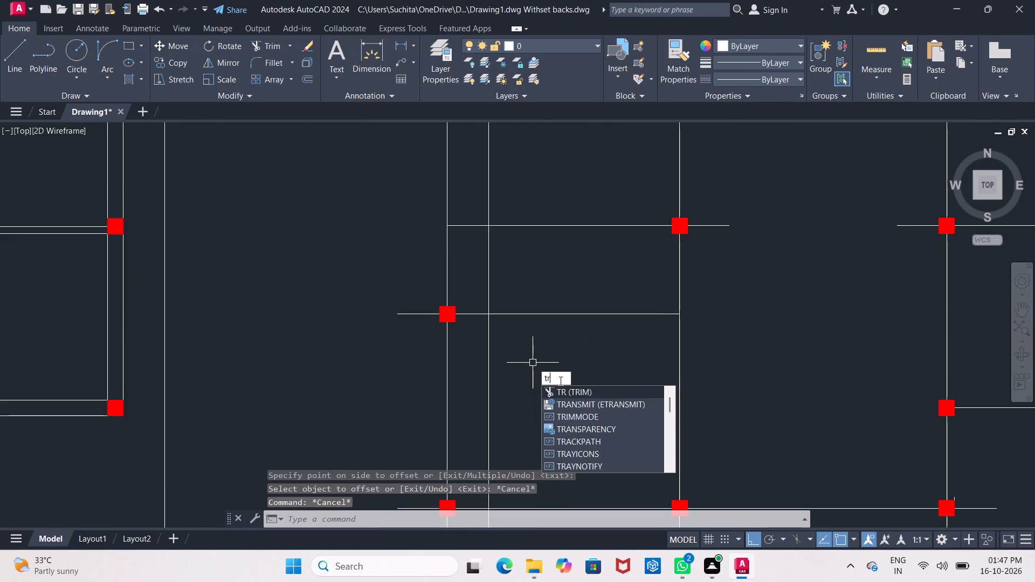
{"action": "key", "text": "Return"}
{"action": "key", "text": "Return"}
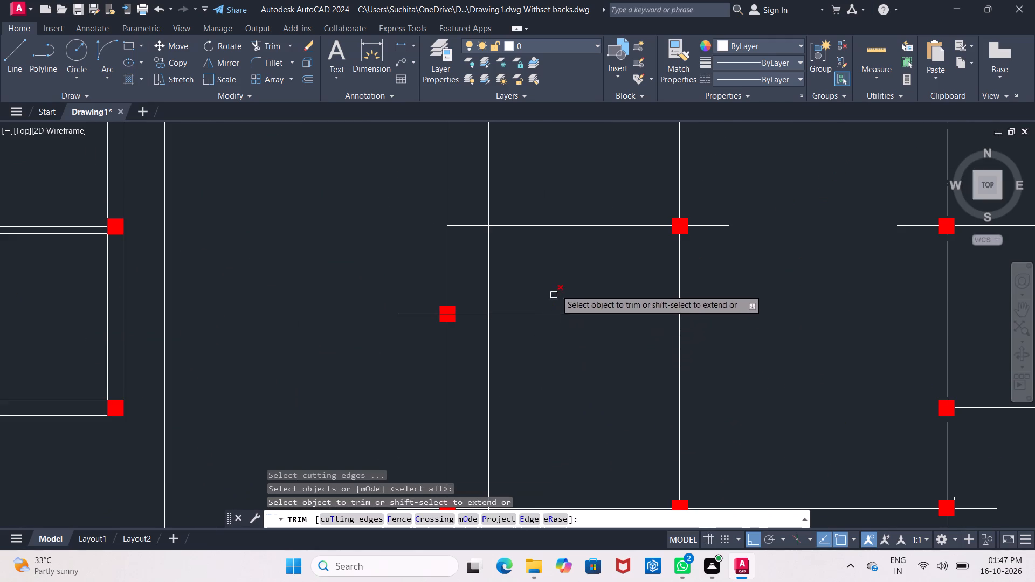
{"action": "left_click_drag", "start_coordinate": [558, 283], "coordinate": [565, 349]}
{"action": "left_click", "coordinate": [567, 372]}
Remove the 2' helper line beside the leftmost vertical centre line by trimming it at the crossings and erasing the remaining pieces.
{"action": "middle_click_drag", "start_coordinate": [568, 358], "coordinate": [587, 444]}
{"action": "scroll", "coordinate": [582, 423], "scroll_direction": "down", "scroll_amount": 1}
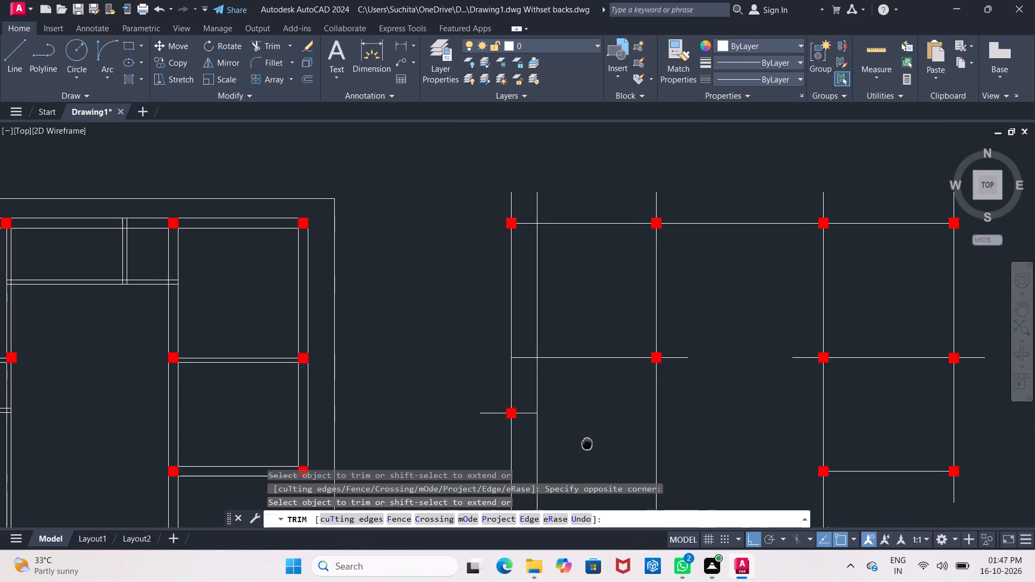
{"action": "middle_click_drag", "start_coordinate": [587, 444], "coordinate": [587, 449]}
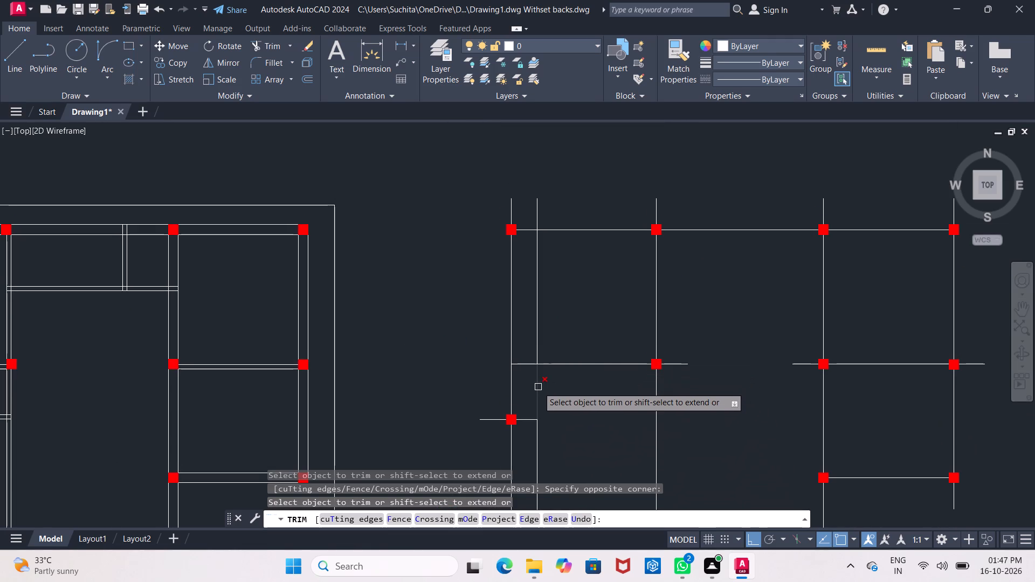
{"action": "left_click", "coordinate": [538, 387]}
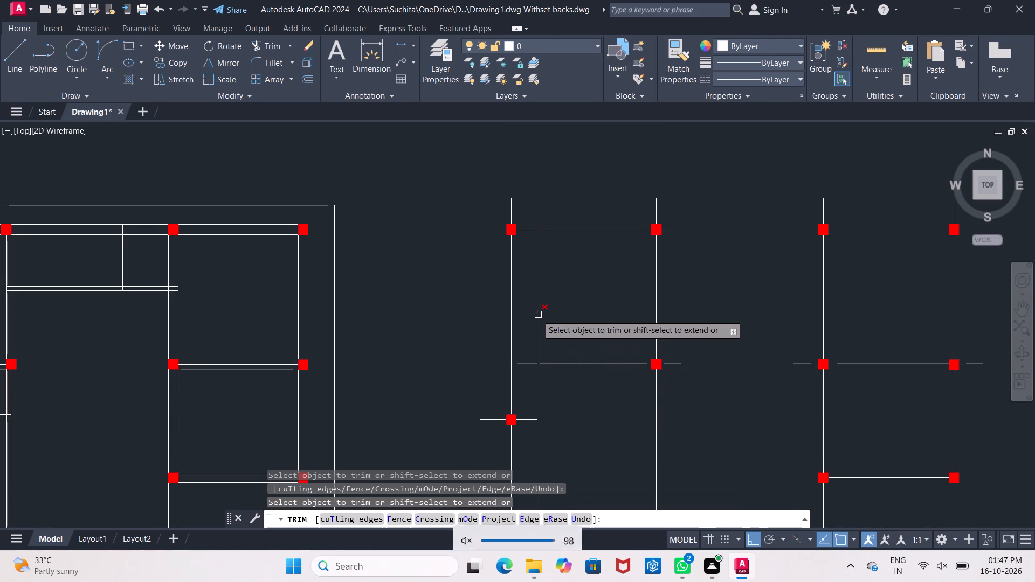
{"action": "left_click", "coordinate": [534, 315]}
{"action": "left_click", "coordinate": [537, 441]}
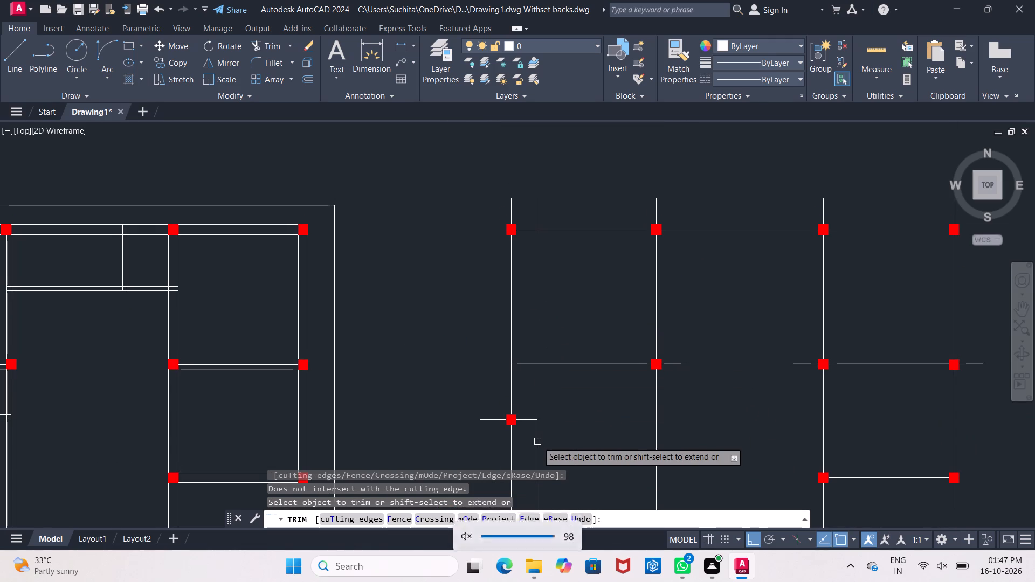
{"action": "key", "text": "Escape"}
{"action": "left_click", "coordinate": [537, 441]}
{"action": "key", "text": "Delete"}
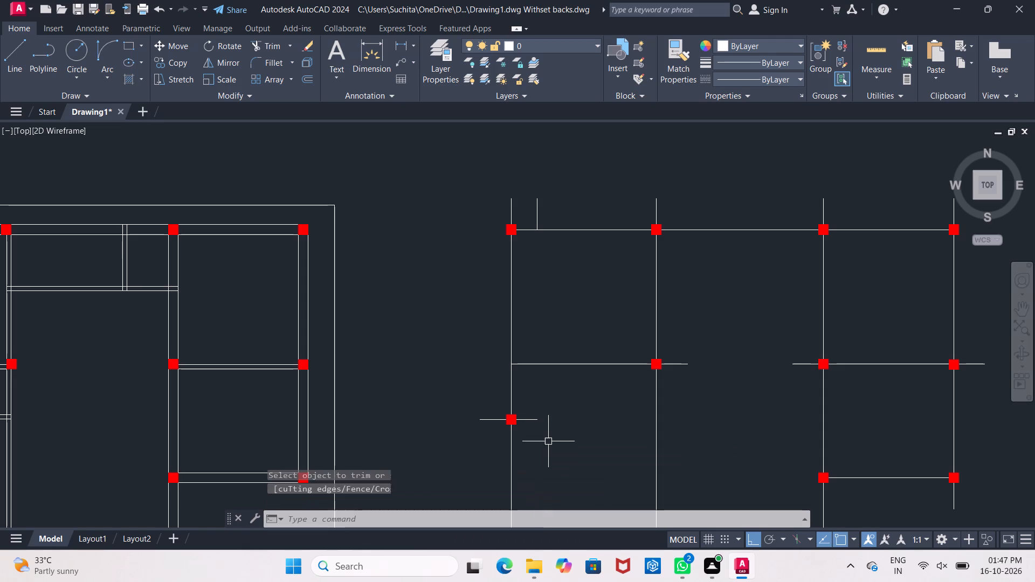
{"action": "left_click", "coordinate": [537, 210]}
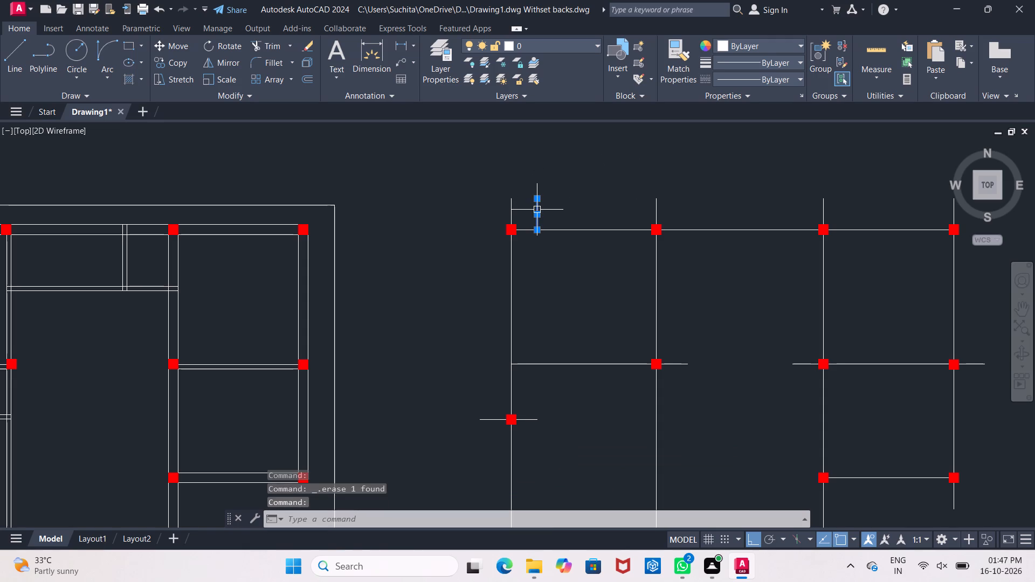
{"action": "key", "text": "Delete"}
Stretch the top horizontal centre line's left end 2' outward past the top-left column.
{"action": "scroll", "coordinate": [500, 222], "scroll_direction": "up", "scroll_amount": 2}
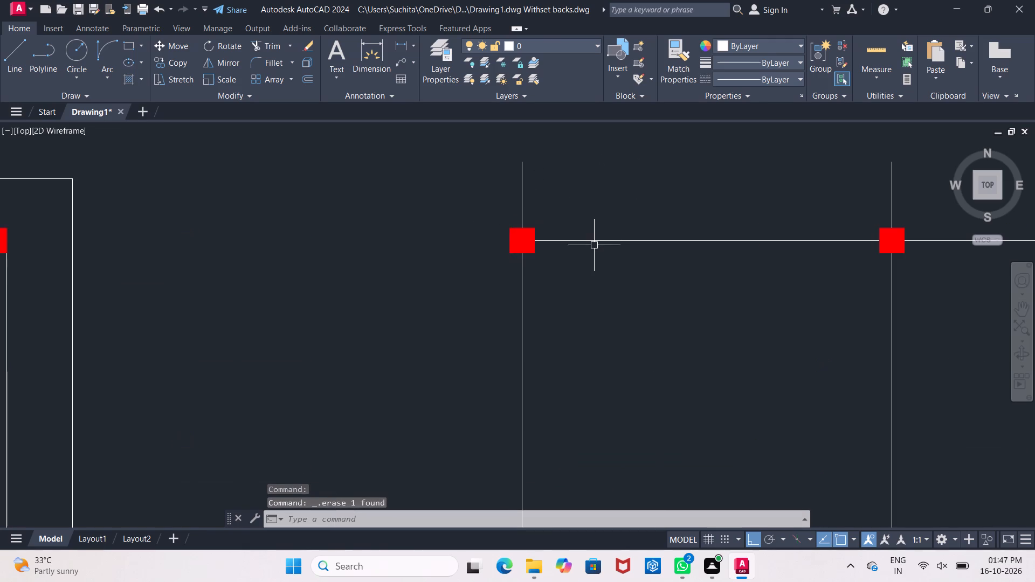
{"action": "left_click", "coordinate": [594, 238]}
{"action": "left_click", "coordinate": [507, 241]}
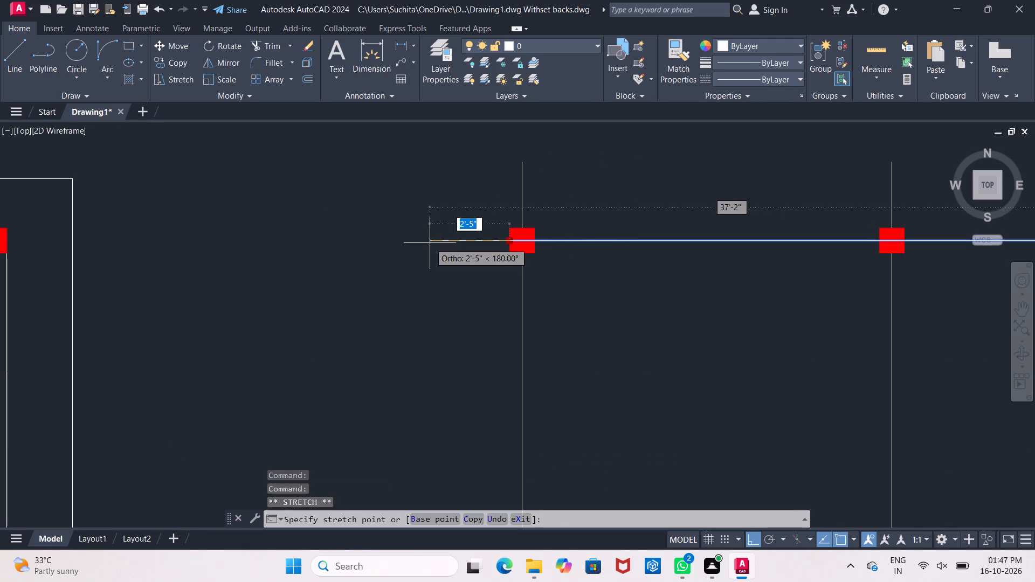
{"action": "key", "text": "2"}
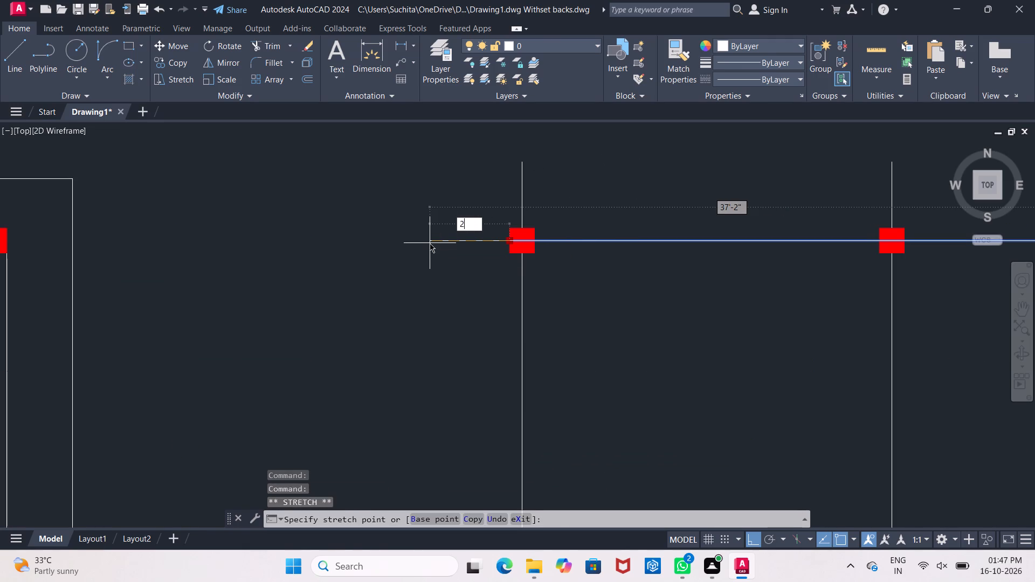
{"action": "key", "text": "apostrophe"}
{"action": "key", "text": "Return"}
Offset the second vertical centre line 2' to the left as a helper line for trimming.
{"action": "scroll", "coordinate": [459, 270], "scroll_direction": "down", "scroll_amount": 2}
{"action": "middle_click_drag", "start_coordinate": [607, 324], "coordinate": [547, 267]}
{"action": "scroll", "coordinate": [637, 352], "scroll_direction": "down", "scroll_amount": 1}
{"action": "middle_click_drag", "start_coordinate": [637, 352], "coordinate": [623, 271]}
{"action": "scroll", "coordinate": [567, 265], "scroll_direction": "up", "scroll_amount": 2}
{"action": "middle_click_drag", "start_coordinate": [566, 264], "coordinate": [539, 337]}
{"action": "key", "text": "Escape"}
{"action": "key", "text": "o"}
{"action": "key", "text": "Return"}
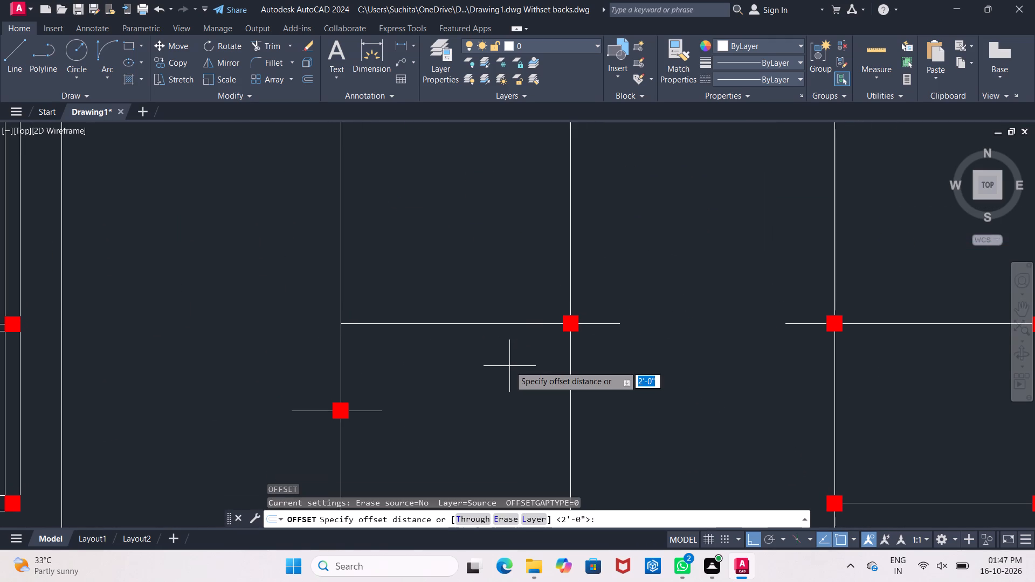
{"action": "type", "text": "2'"}
{"action": "key", "text": "Return"}
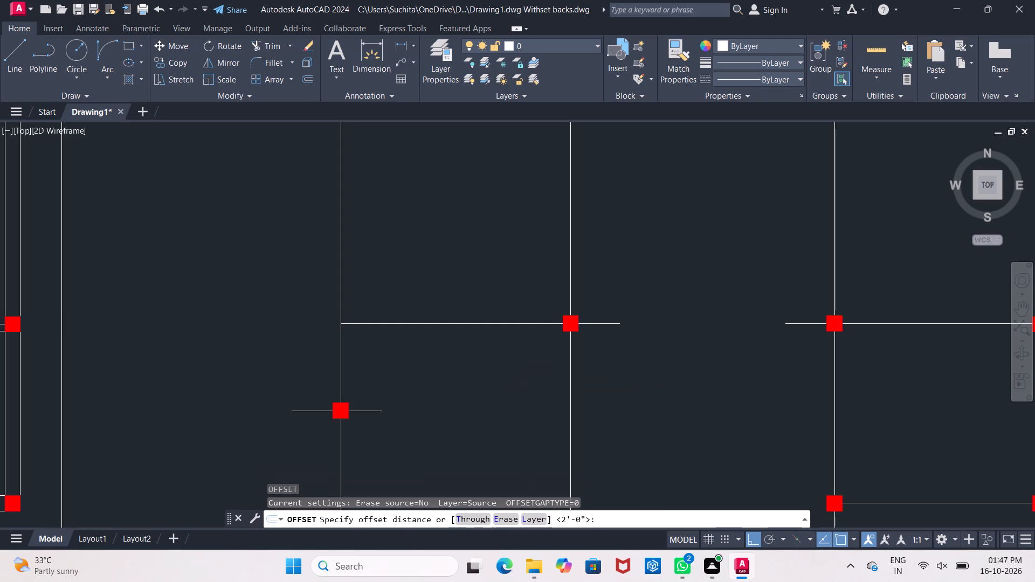
{"action": "left_click", "coordinate": [573, 371]}
{"action": "left_click", "coordinate": [267, 362]}
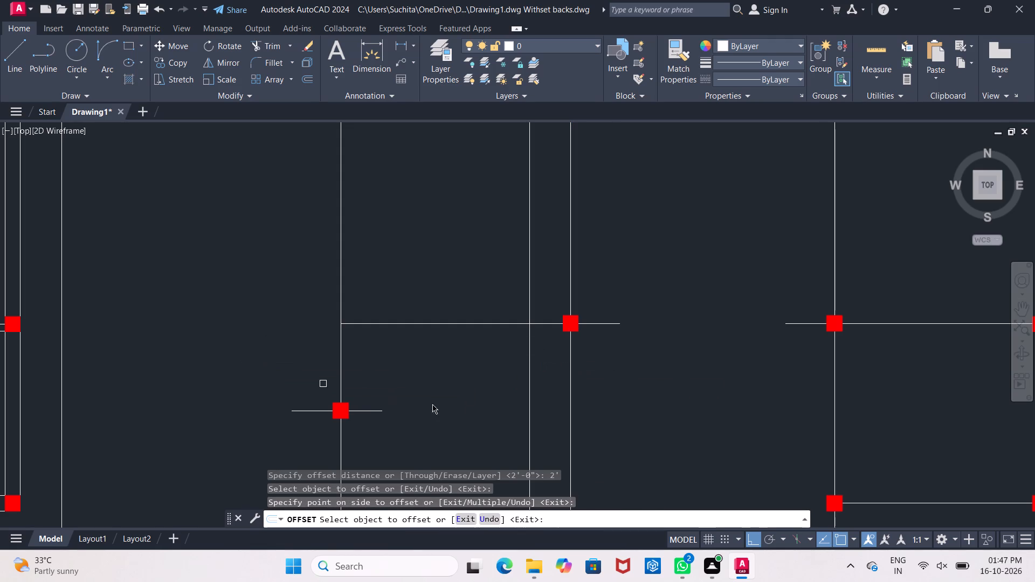
{"action": "key", "text": "Escape"}
Trim the second-row horizontal centre line between the leftmost vertical centre line and the 2' helper line.
{"action": "type", "text": "tr"}
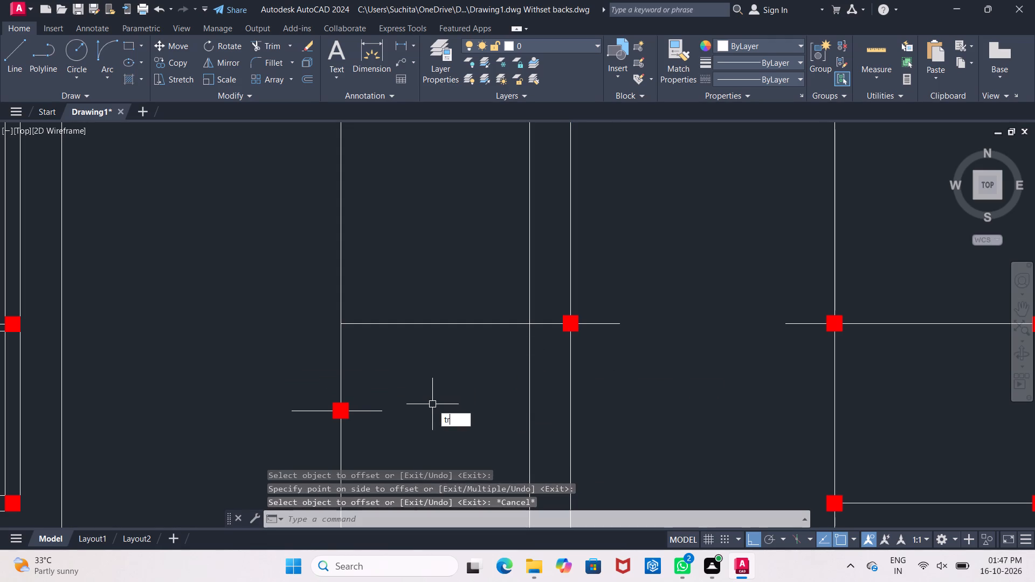
{"action": "key", "text": "Return"}
{"action": "key", "text": "Return"}
{"action": "left_click_drag", "start_coordinate": [437, 267], "coordinate": [431, 354]}
{"action": "left_click", "coordinate": [427, 366]}
{"action": "middle_click_drag", "start_coordinate": [434, 369], "coordinate": [433, 370]}
{"action": "scroll", "coordinate": [434, 369], "scroll_direction": "down", "scroll_amount": 1}
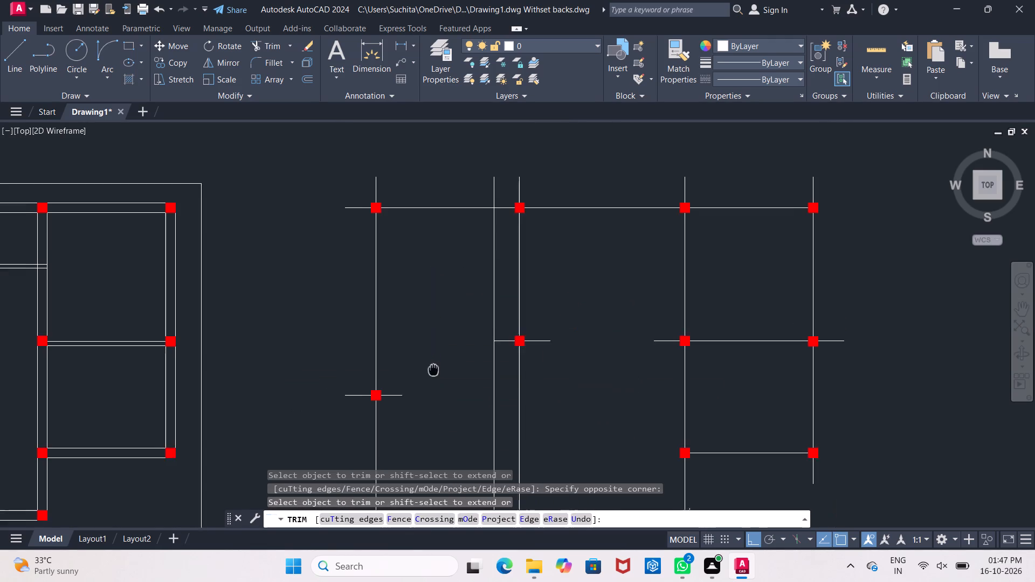
{"action": "middle_click_drag", "start_coordinate": [433, 370], "coordinate": [429, 371]}
Remove the helper line left of the second vertical centre line by trimming its middle parts and erasing the top and bottom remnants.
{"action": "left_click", "coordinate": [490, 280]}
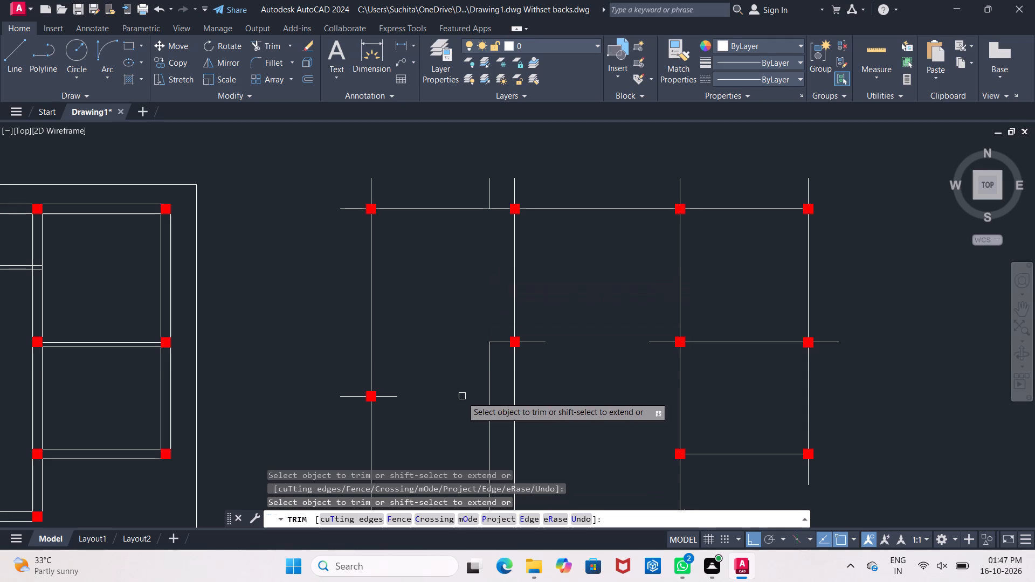
{"action": "left_click", "coordinate": [487, 385]}
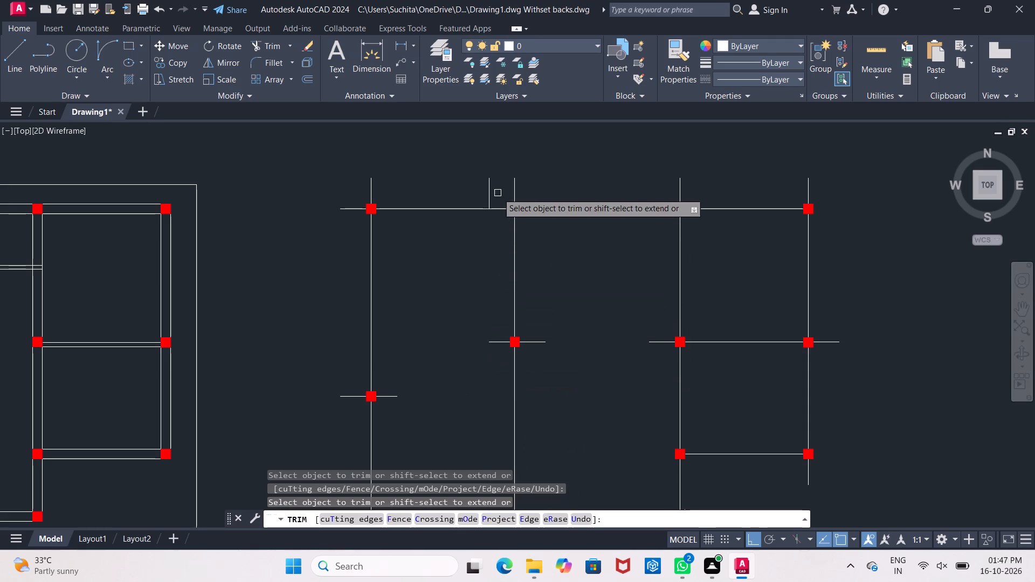
{"action": "left_click", "coordinate": [491, 188]}
{"action": "key", "text": "Escape"}
{"action": "left_click", "coordinate": [491, 188]}
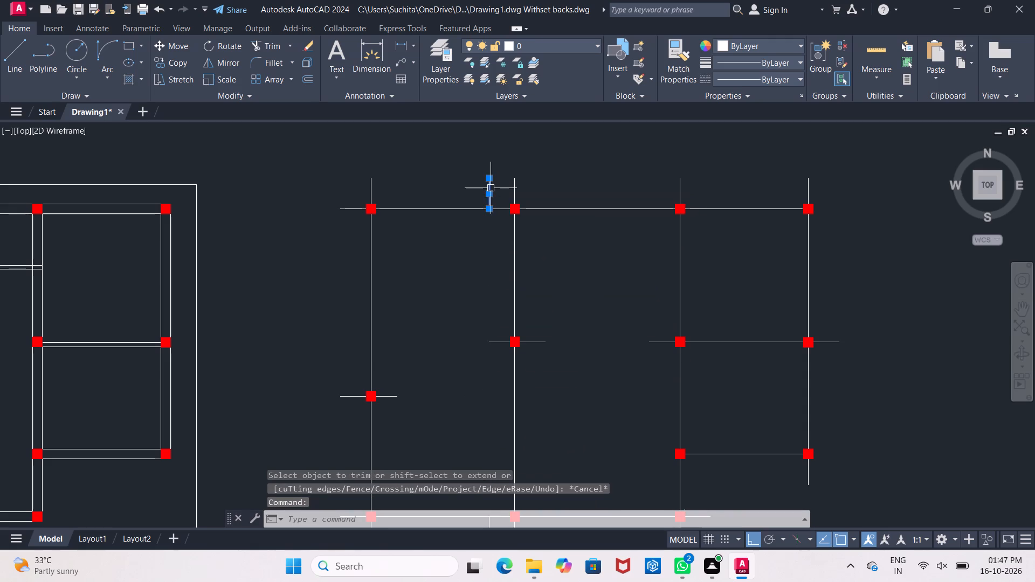
{"action": "key", "text": "Delete"}
{"action": "scroll", "coordinate": [491, 193], "scroll_direction": "down", "scroll_amount": 3}
{"action": "scroll", "coordinate": [492, 302], "scroll_direction": "up", "scroll_amount": 3}
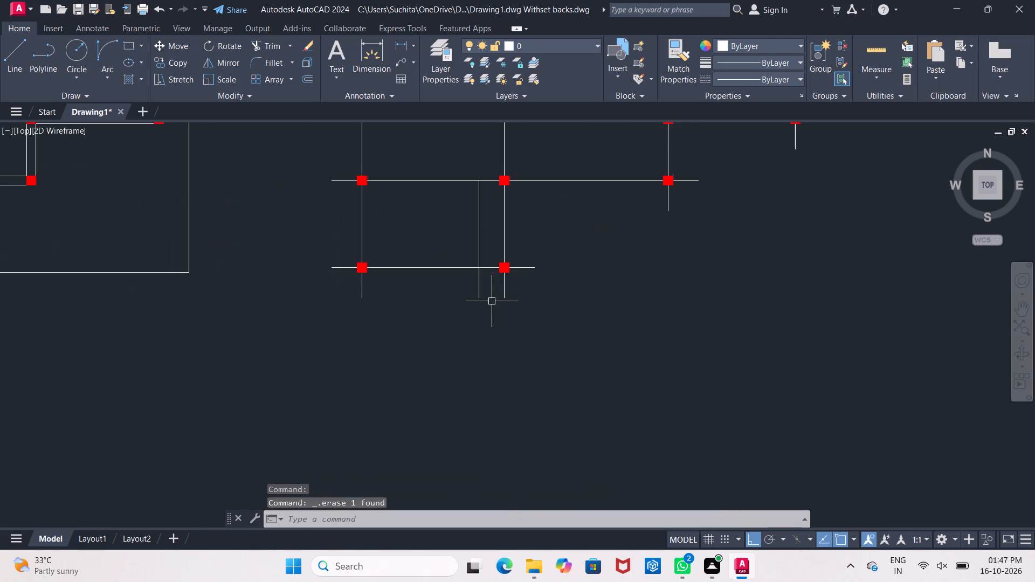
{"action": "left_click", "coordinate": [479, 247]}
{"action": "key", "text": "Delete"}
Offset the second vertical centre line 2' to both its left and right as helper lines.
{"action": "middle_click_drag", "start_coordinate": [479, 247], "coordinate": [478, 344]}
{"action": "scroll", "coordinate": [481, 334], "scroll_direction": "down", "scroll_amount": 2}
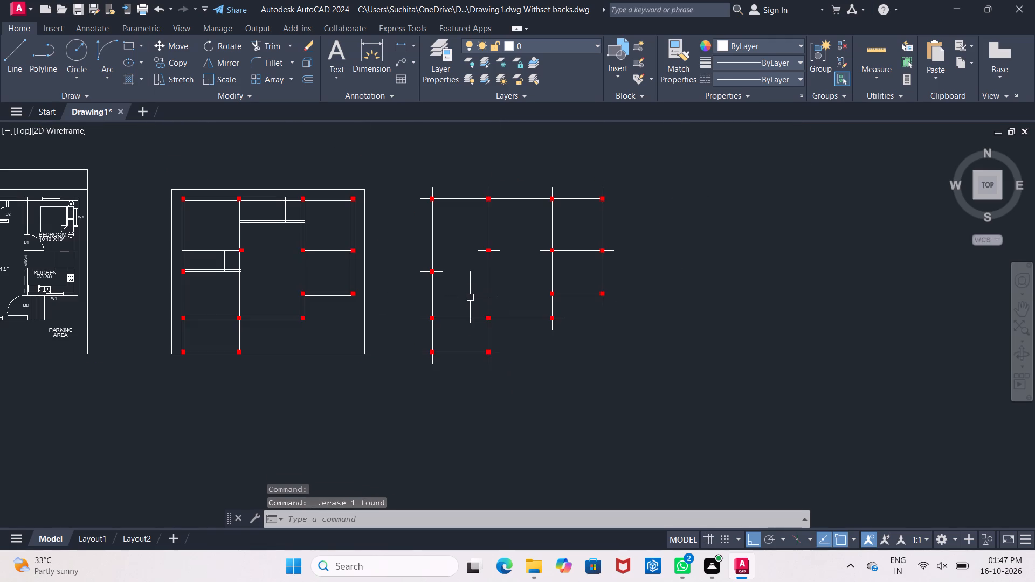
{"action": "scroll", "coordinate": [460, 313], "scroll_direction": "up", "scroll_amount": 2}
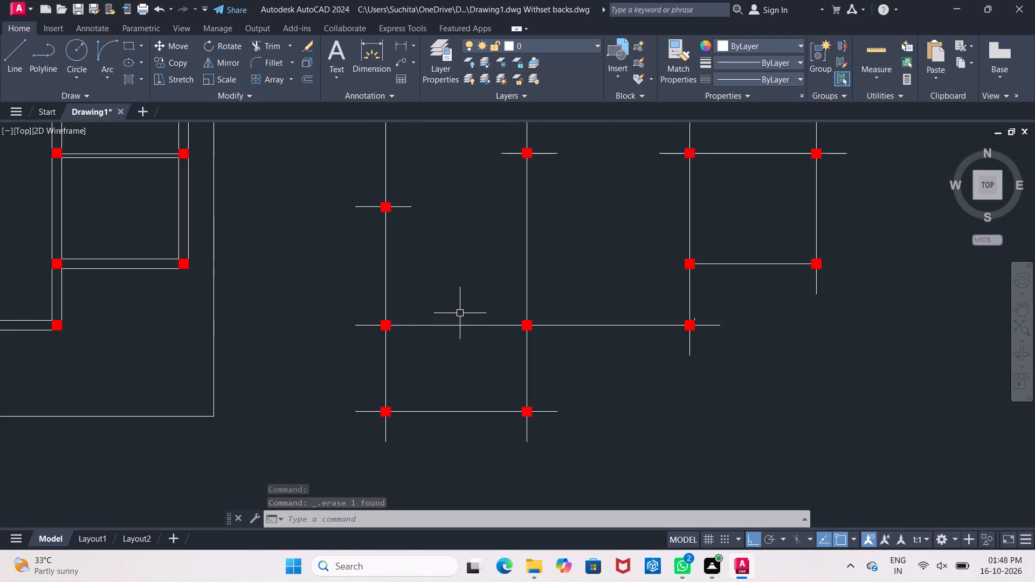
{"action": "middle_click_drag", "start_coordinate": [495, 300], "coordinate": [472, 308]}
{"action": "key", "text": "Escape"}
{"action": "key", "text": "o"}
{"action": "key", "text": "Return"}
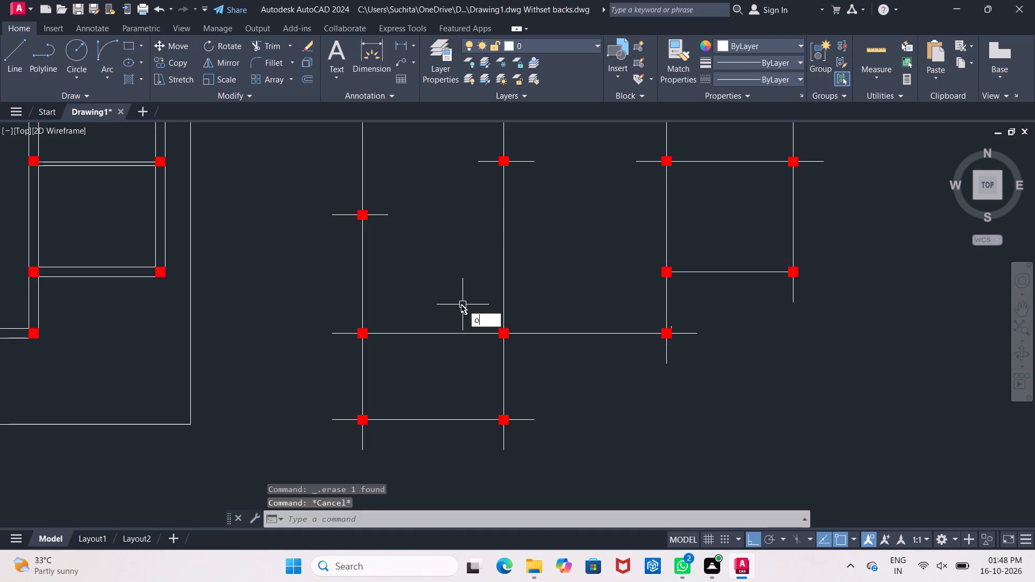
{"action": "key", "text": "2"}
{"action": "key", "text": "apostrophe"}
{"action": "key", "text": "Return"}
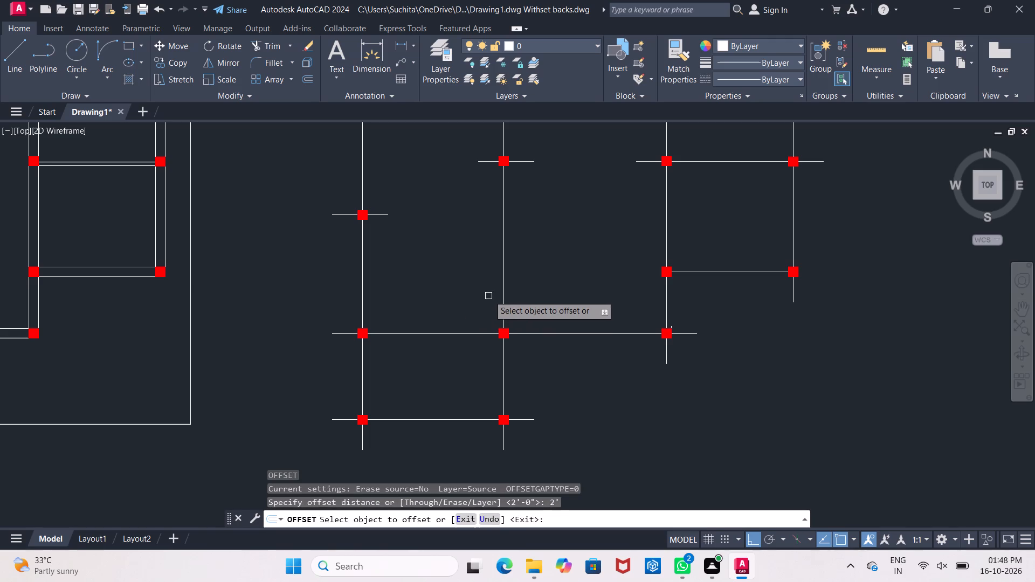
{"action": "left_click", "coordinate": [502, 298]}
{"action": "left_click", "coordinate": [425, 303]}
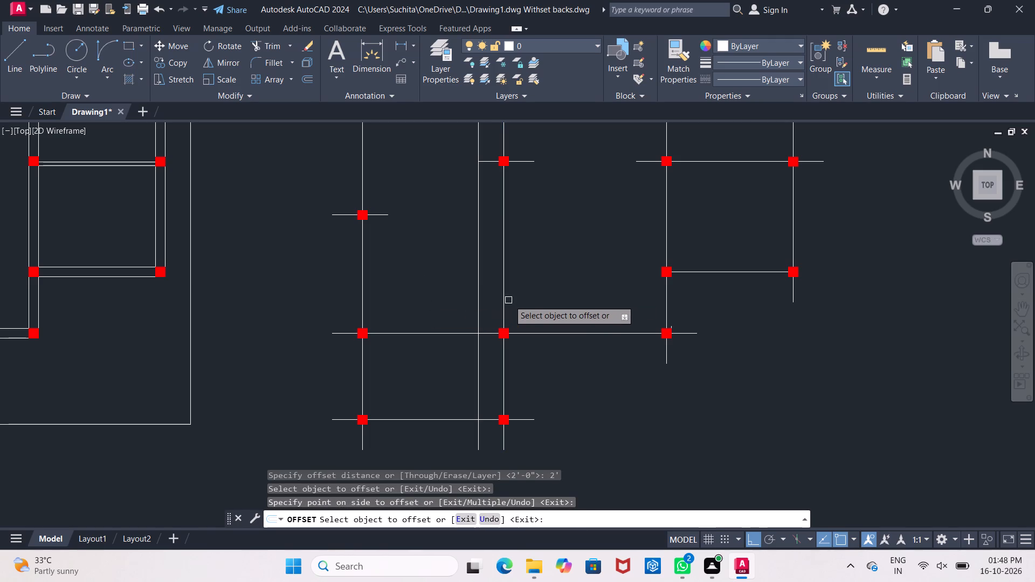
{"action": "left_click", "coordinate": [500, 306]}
{"action": "left_click", "coordinate": [501, 306]}
{"action": "left_click", "coordinate": [661, 324]}
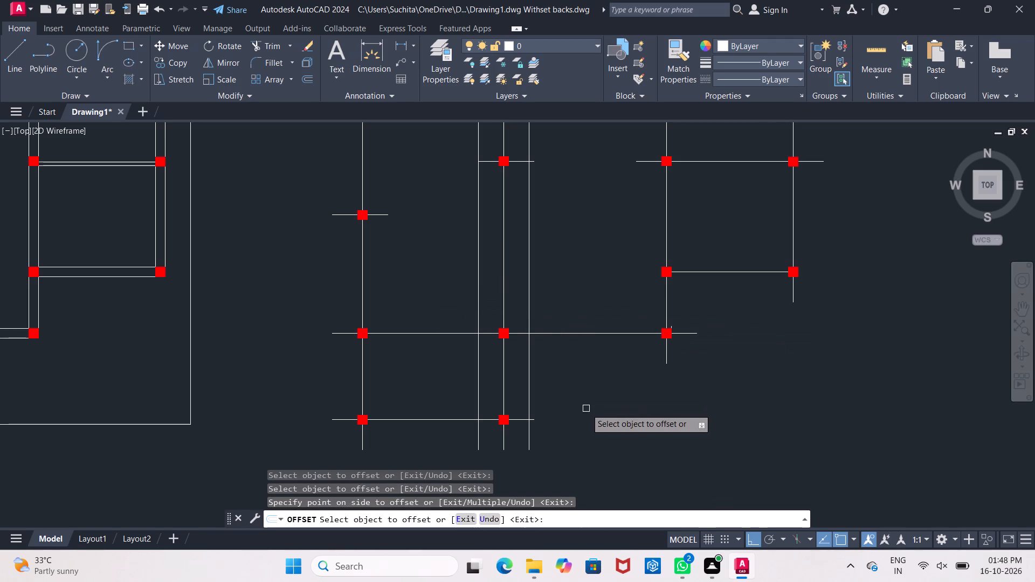
{"action": "key", "text": "Escape"}
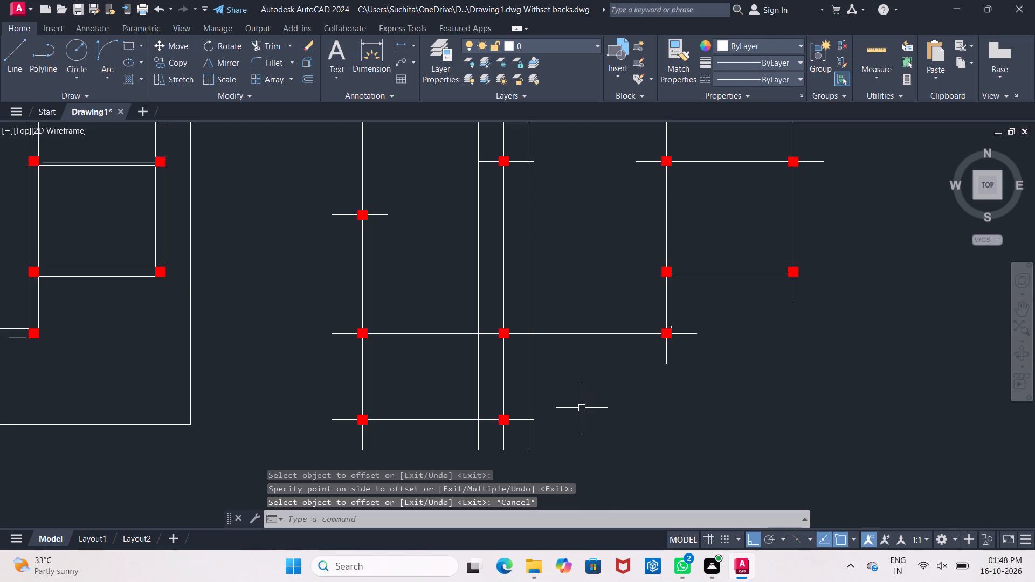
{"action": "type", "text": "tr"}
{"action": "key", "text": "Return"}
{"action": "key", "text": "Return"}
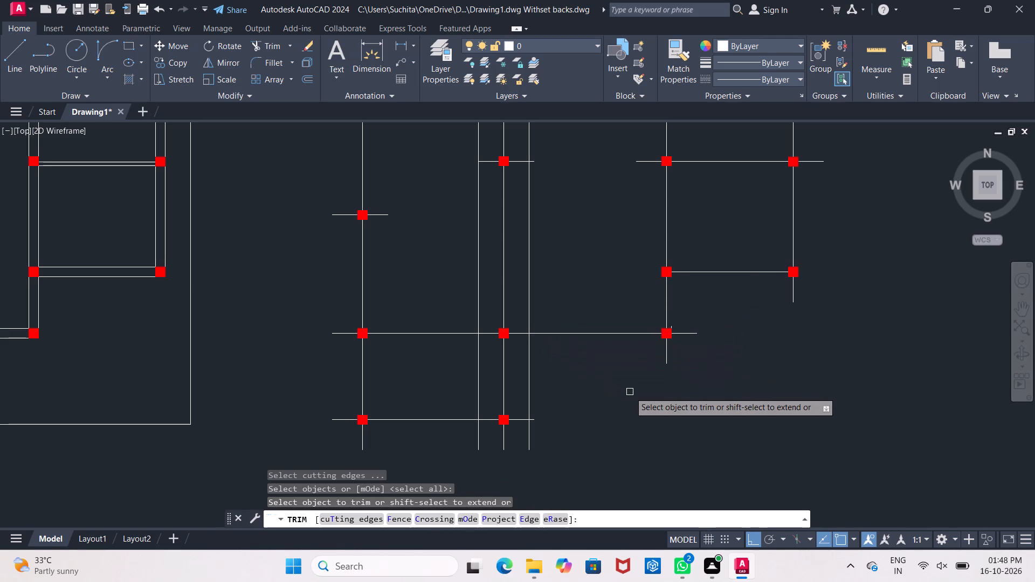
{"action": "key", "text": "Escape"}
Offset the third vertical centre line 2' to the left as a helper line.
{"action": "key", "text": "o"}
{"action": "key", "text": "Return"}
{"action": "type", "text": "2'"}
{"action": "key", "text": "Return"}
{"action": "left_click", "coordinate": [664, 308]}
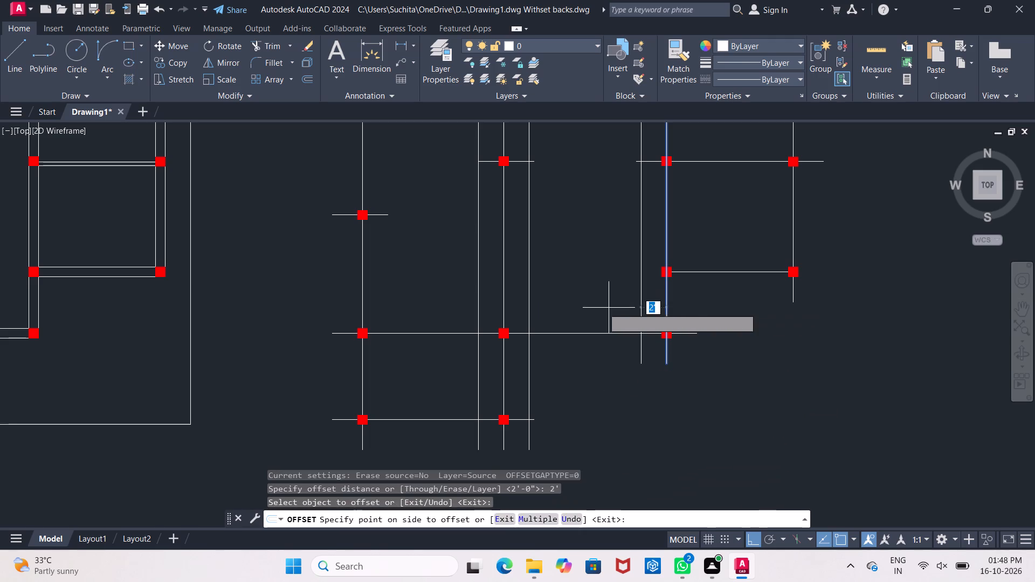
{"action": "left_click", "coordinate": [585, 302]}
{"action": "middle_click_drag", "start_coordinate": [642, 394], "coordinate": [630, 433]}
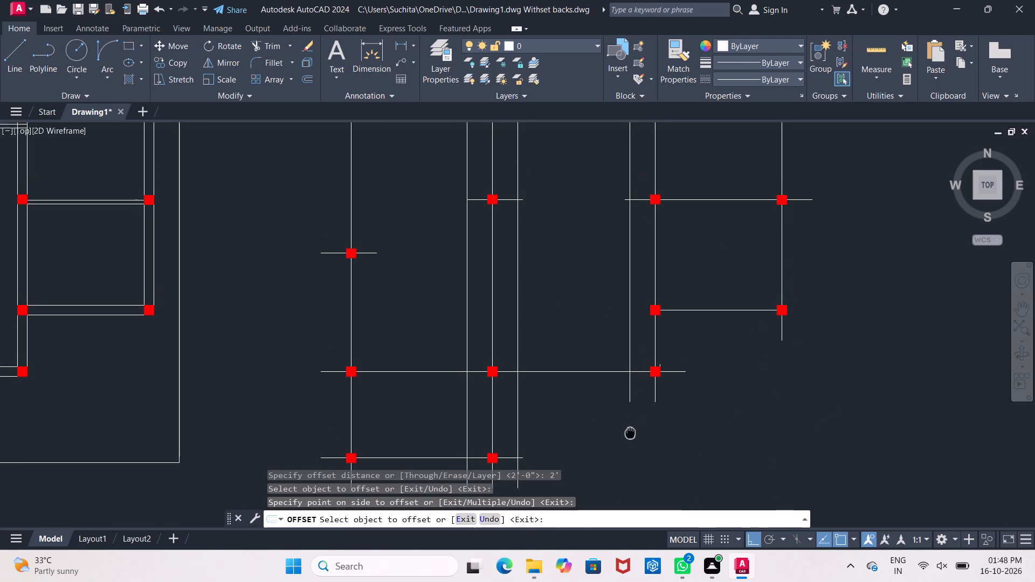
{"action": "middle_click_drag", "start_coordinate": [630, 433], "coordinate": [629, 434]}
{"action": "key", "text": "Escape"}
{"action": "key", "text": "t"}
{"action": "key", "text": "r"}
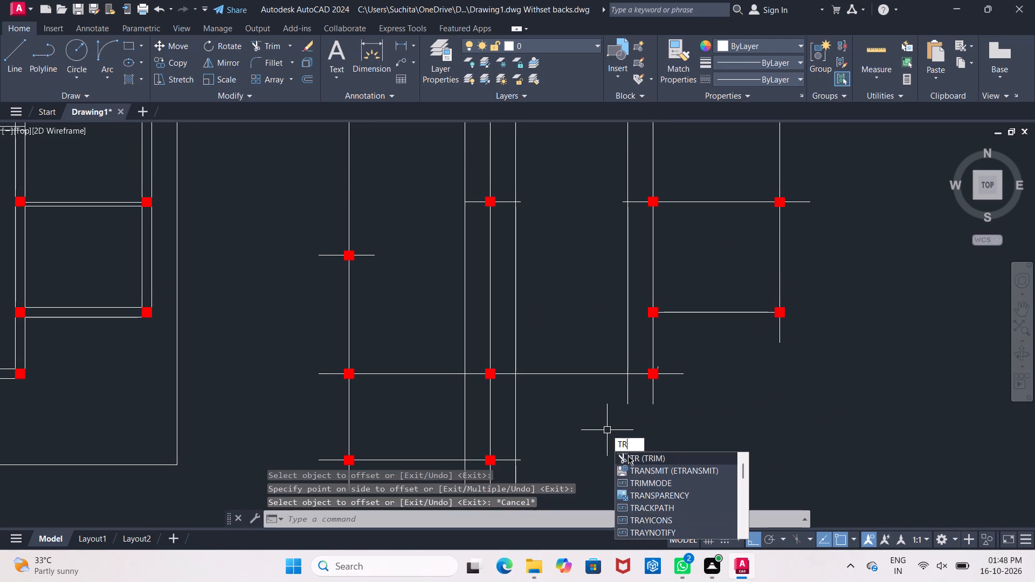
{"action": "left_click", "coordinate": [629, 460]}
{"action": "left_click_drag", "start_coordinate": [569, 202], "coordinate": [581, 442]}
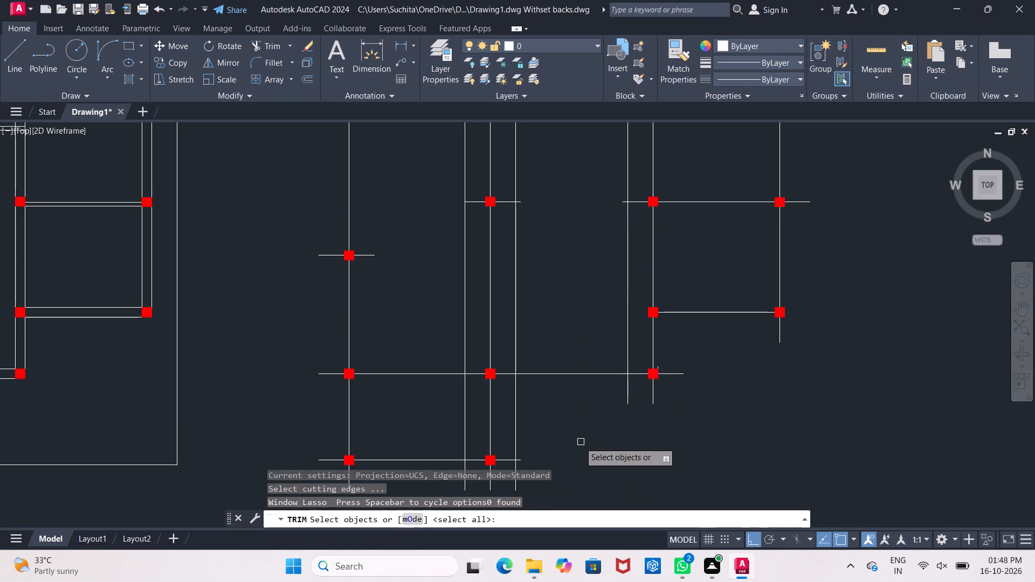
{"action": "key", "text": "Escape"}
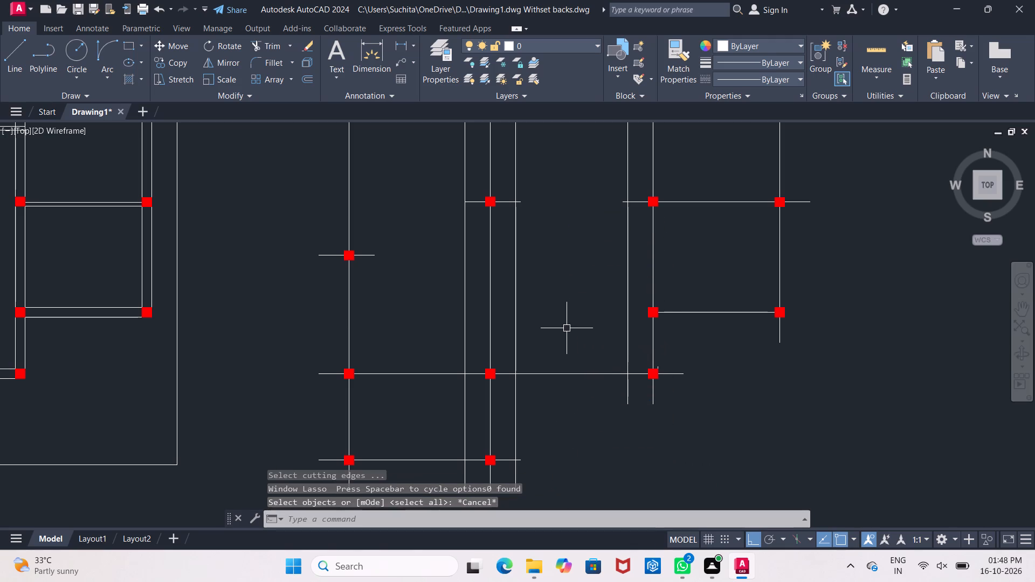
Trim the lower horizontal centre line between the helper lines flanking the gap between the second and third vertical centre lines.
{"action": "type", "text": "tr"}
{"action": "key", "text": "Return"}
{"action": "key", "text": "Return"}
{"action": "left_click", "coordinate": [563, 320]}
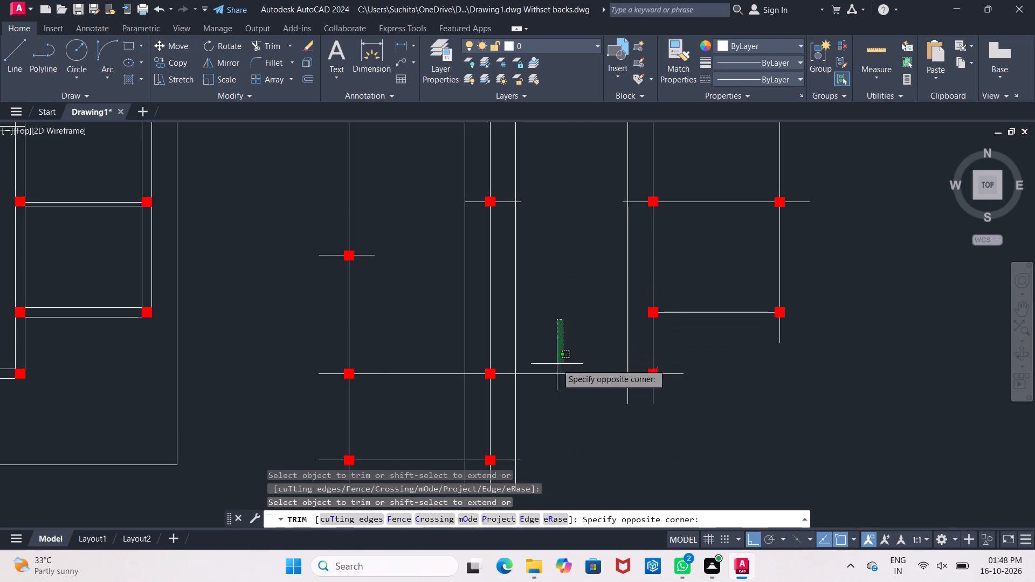
{"action": "left_click", "coordinate": [561, 427]}
Trim the helper line left of the third vertical centre line between the horizontal centre lines and erase its upper remnant.
{"action": "left_click", "coordinate": [628, 281]}
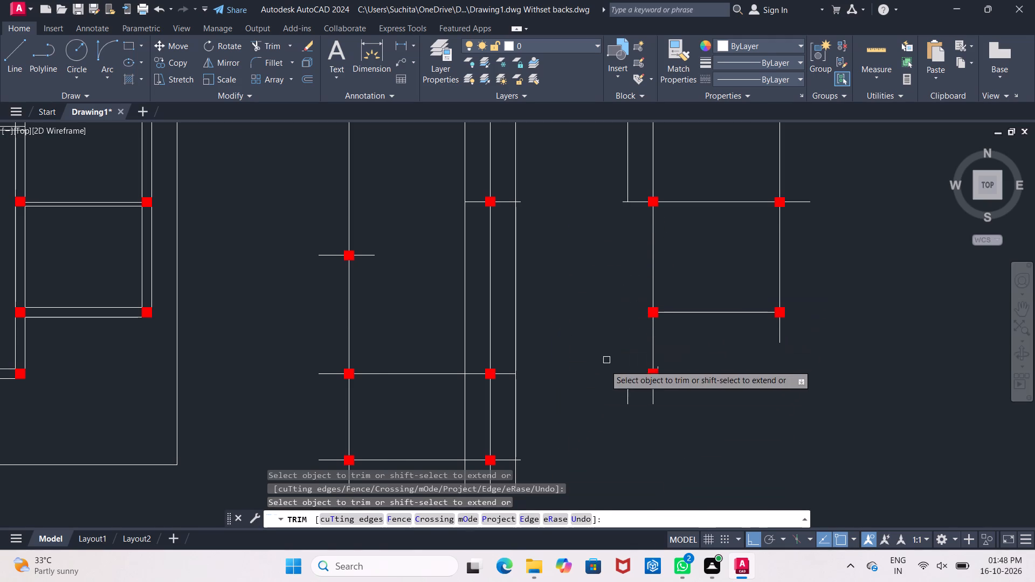
{"action": "double_click", "coordinate": [625, 391]}
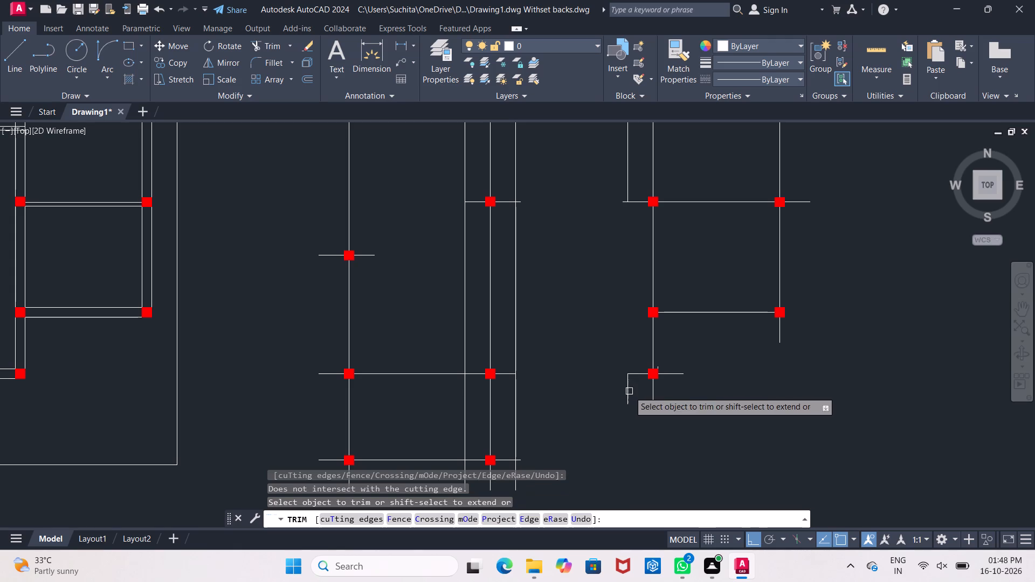
{"action": "left_click", "coordinate": [629, 392]}
{"action": "left_click", "coordinate": [624, 393]}
{"action": "scroll", "coordinate": [659, 383], "scroll_direction": "up", "scroll_amount": 5}
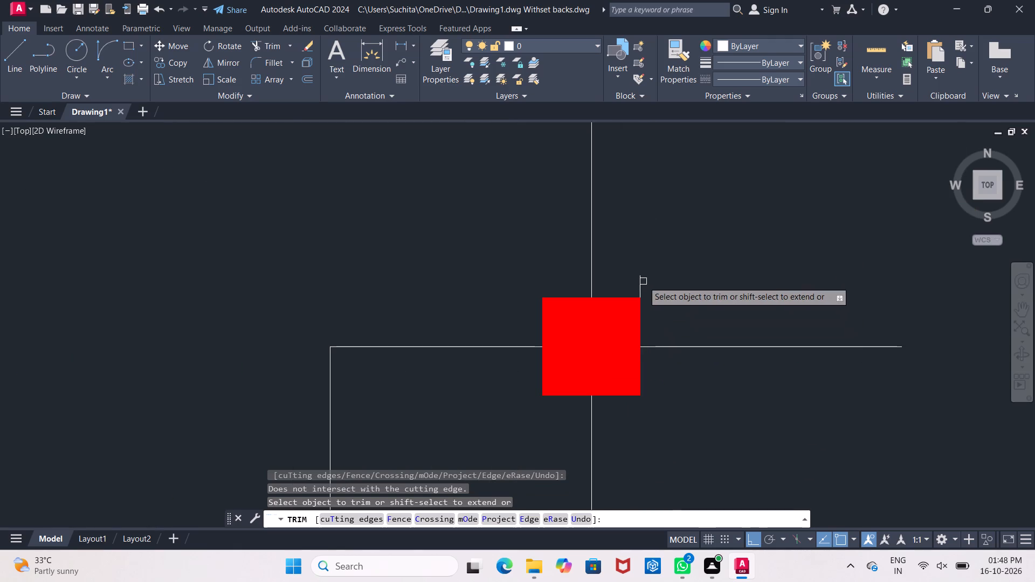
{"action": "left_click", "coordinate": [643, 281]}
{"action": "scroll", "coordinate": [665, 299], "scroll_direction": "down", "scroll_amount": 6}
{"action": "middle_click_drag", "start_coordinate": [654, 377], "coordinate": [623, 449]}
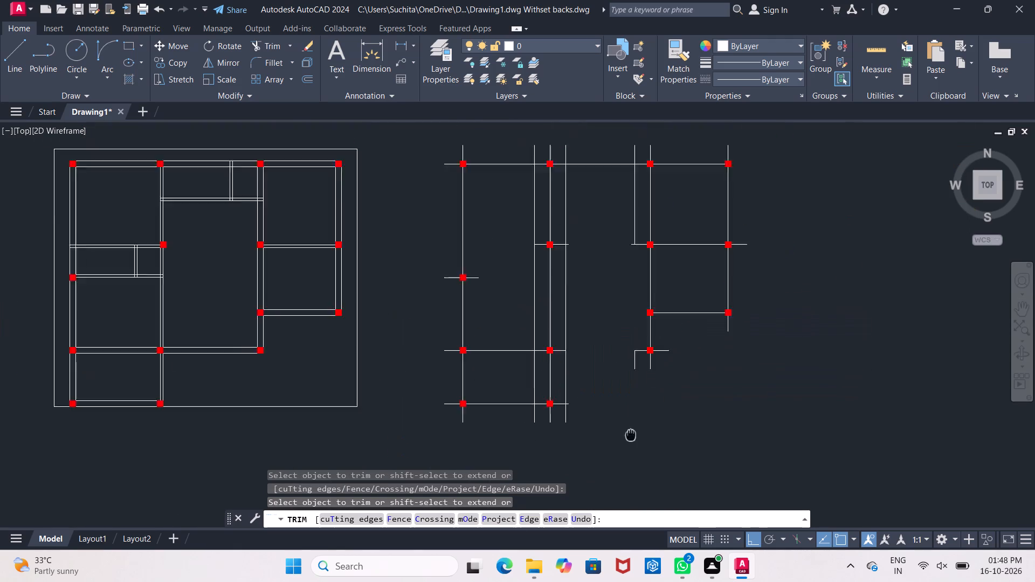
{"action": "middle_click_drag", "start_coordinate": [623, 449], "coordinate": [604, 481]}
{"action": "key", "text": "Escape"}
{"action": "left_click", "coordinate": [601, 291]}
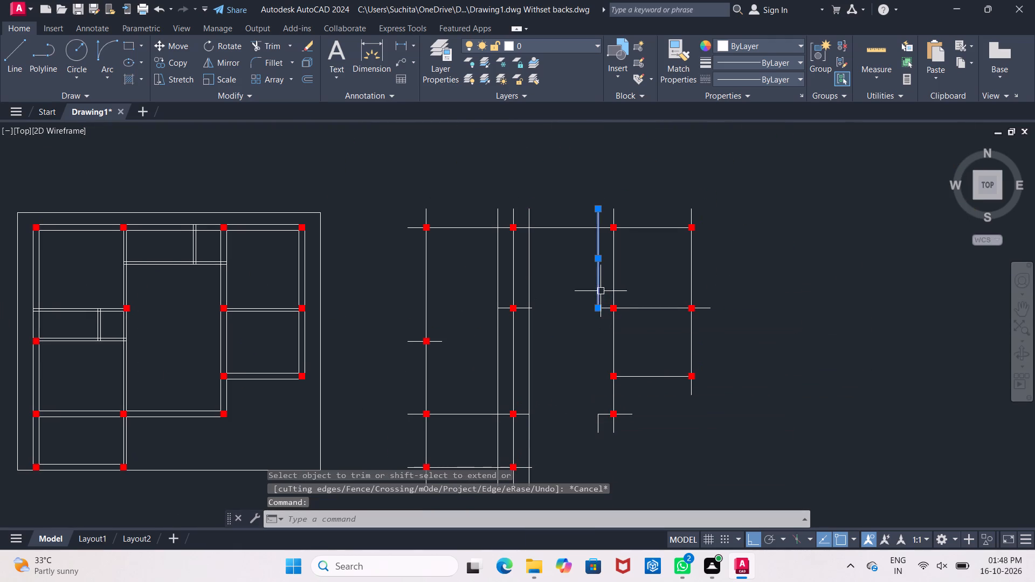
{"action": "key", "text": "Delete"}
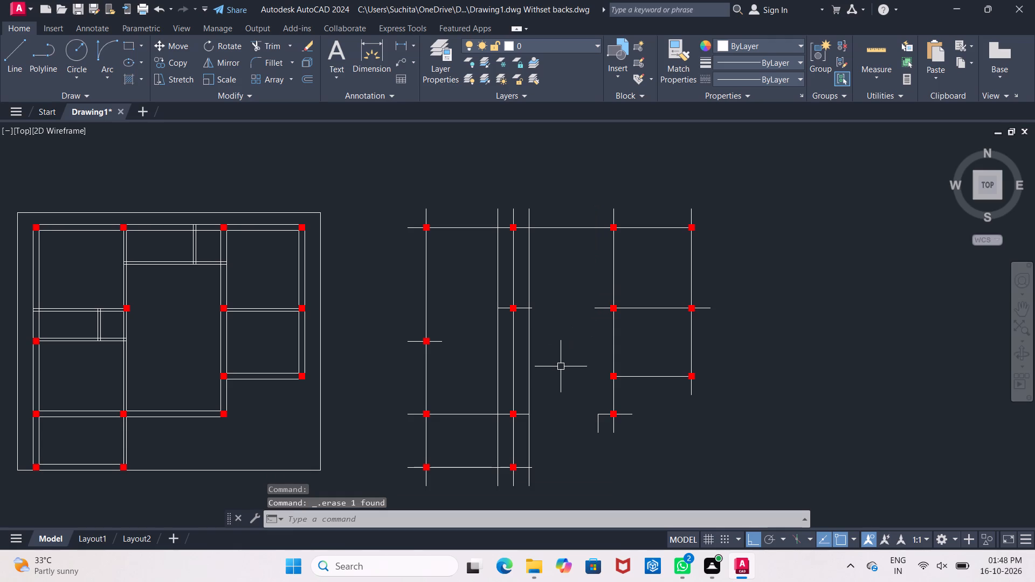
Trim both helper lines beside the second vertical centre line between the top and second-lowest horizontal centre lines.
{"action": "type", "text": "tr"}
{"action": "key", "text": "Return"}
{"action": "key", "text": "Return"}
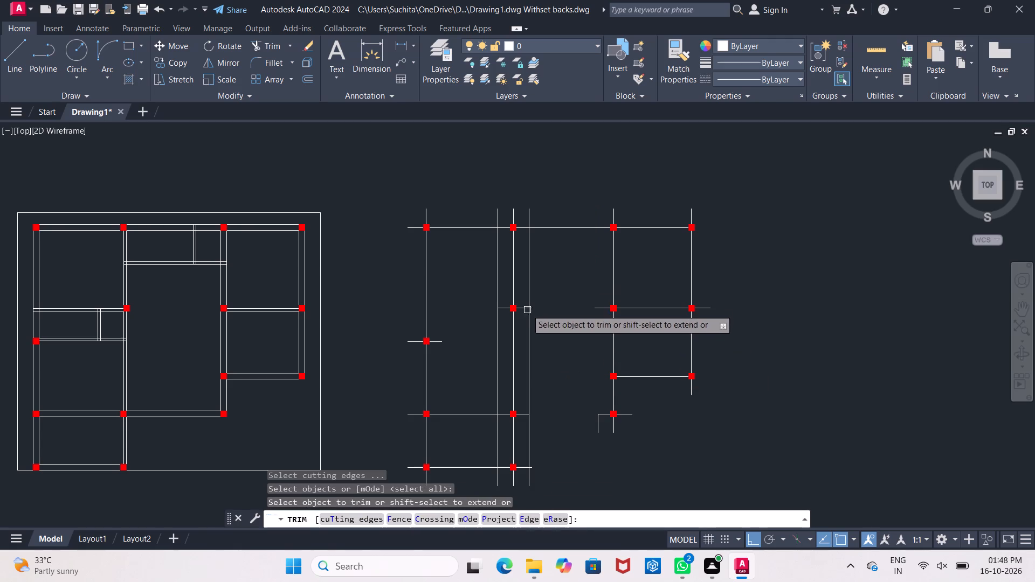
{"action": "left_click", "coordinate": [498, 287]}
{"action": "left_click", "coordinate": [496, 349]}
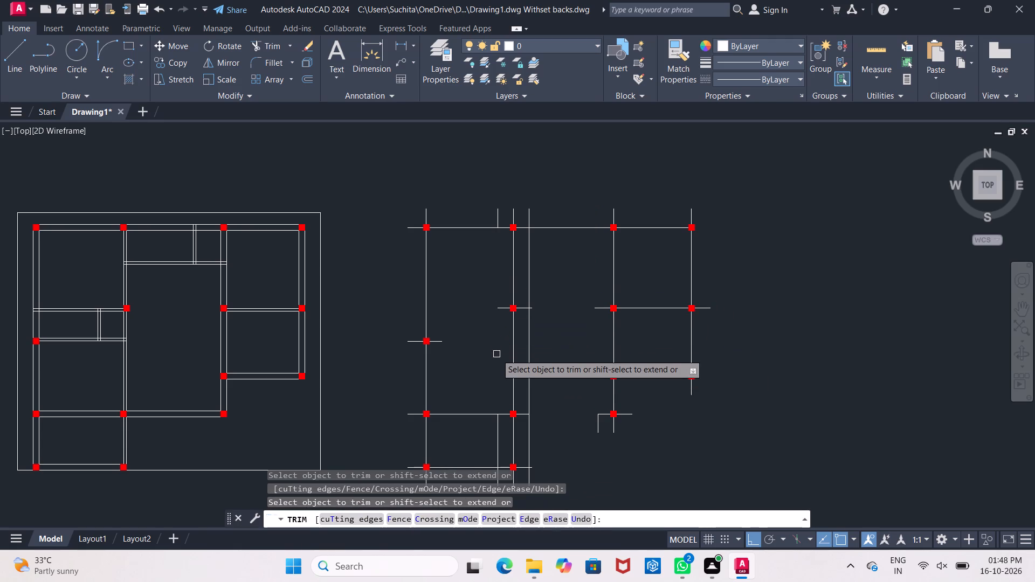
{"action": "left_click", "coordinate": [528, 337]}
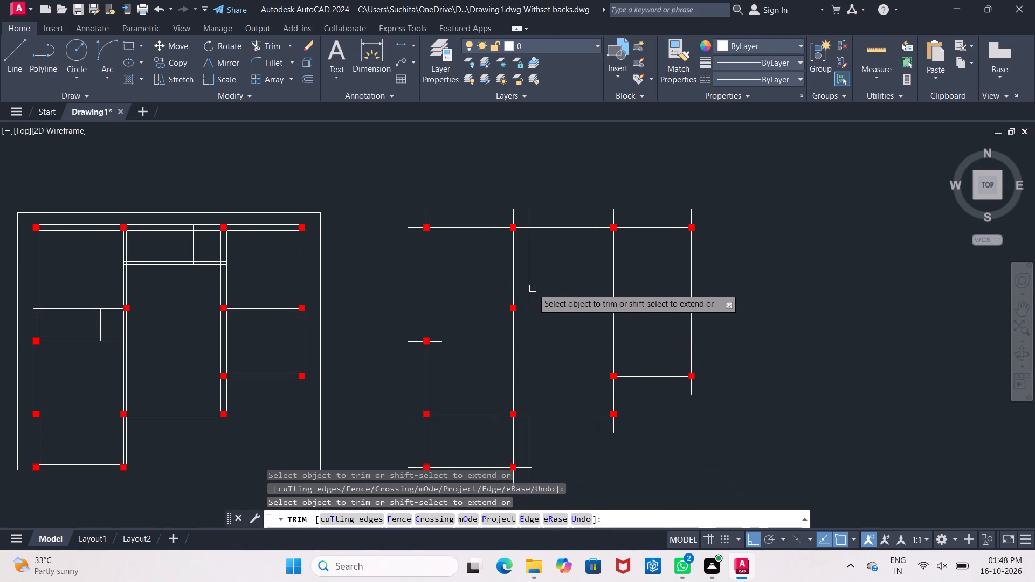
{"action": "left_click", "coordinate": [529, 290]}
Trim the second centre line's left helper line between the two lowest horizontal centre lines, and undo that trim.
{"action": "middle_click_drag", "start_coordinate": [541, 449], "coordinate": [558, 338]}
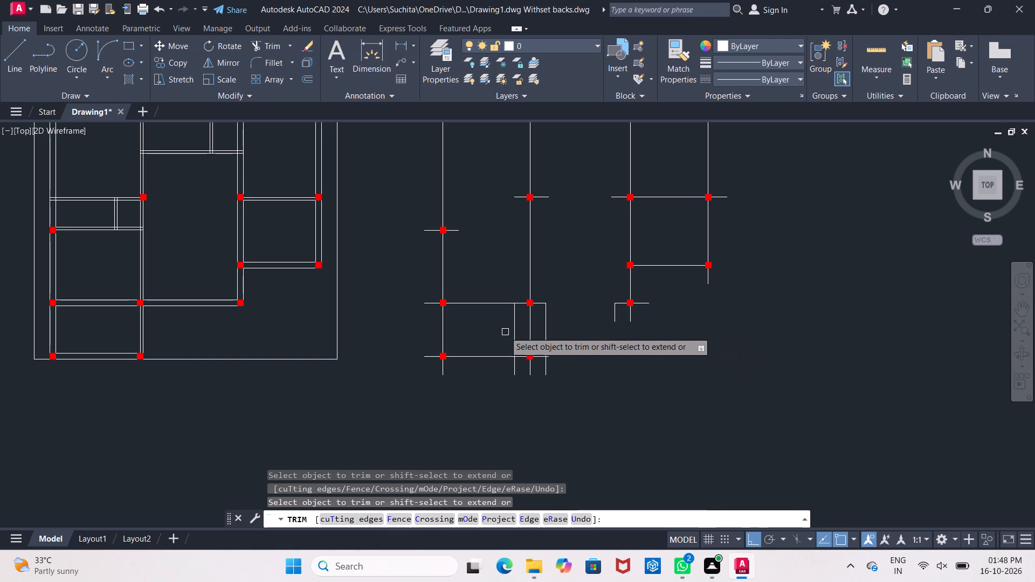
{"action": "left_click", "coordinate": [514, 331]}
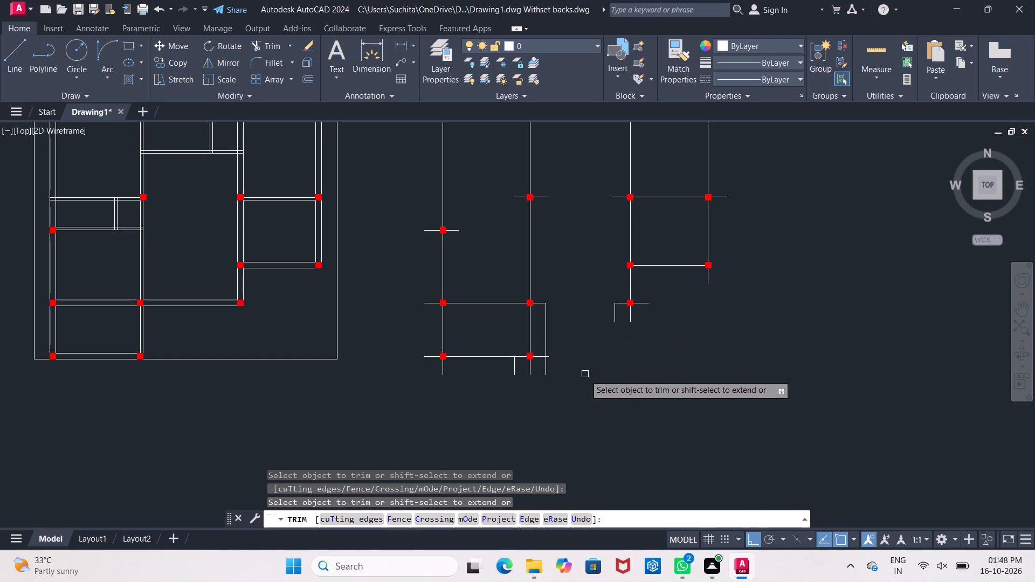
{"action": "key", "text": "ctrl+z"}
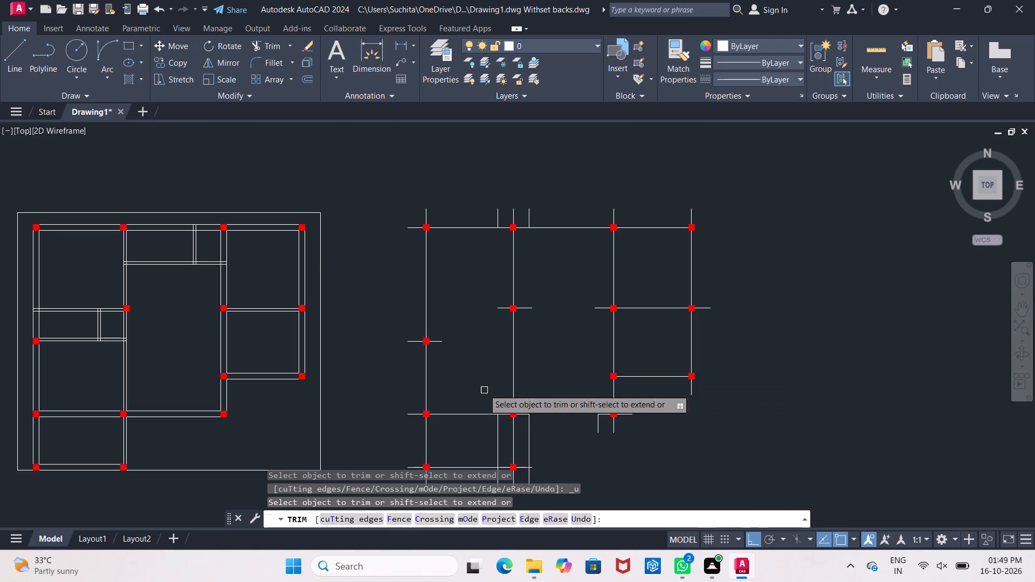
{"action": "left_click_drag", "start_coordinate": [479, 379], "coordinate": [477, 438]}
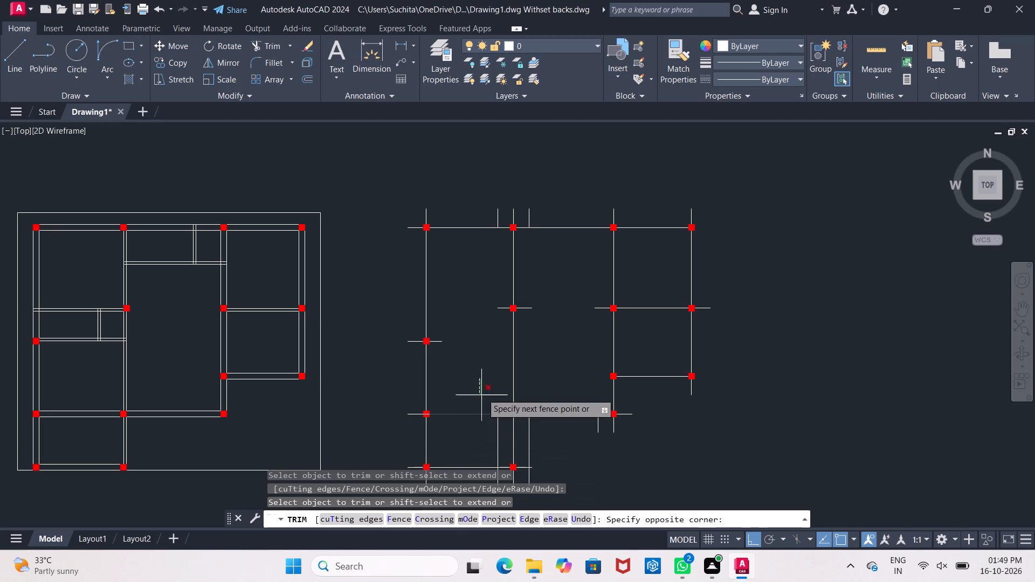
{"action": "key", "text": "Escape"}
Offset the first vertical centre line 2' to the right as a helper line.
{"action": "scroll", "coordinate": [472, 404], "scroll_direction": "up", "scroll_amount": 1}
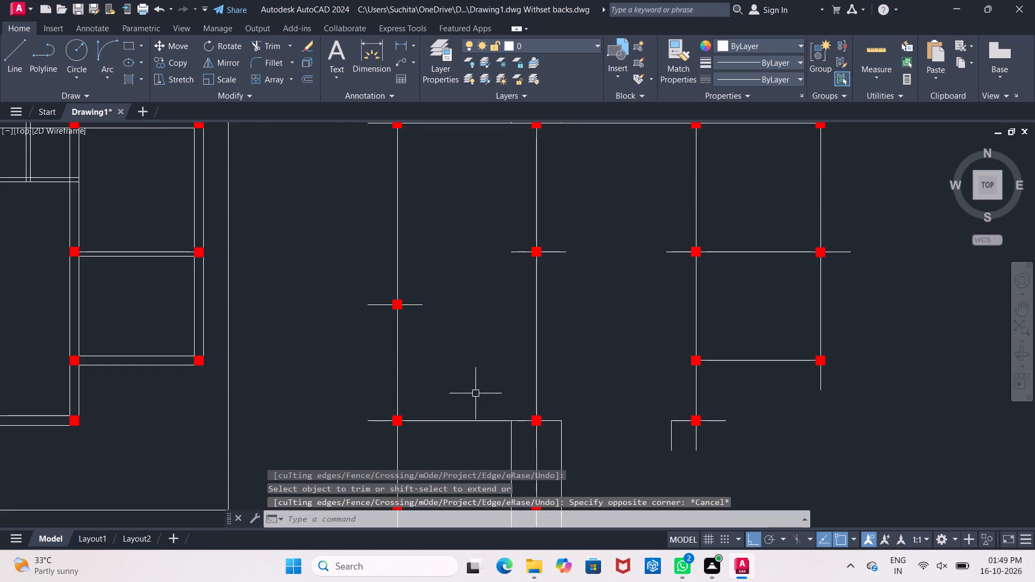
{"action": "scroll", "coordinate": [476, 392], "scroll_direction": "up", "scroll_amount": 1}
{"action": "middle_click_drag", "start_coordinate": [476, 392], "coordinate": [560, 235]}
{"action": "key", "text": "Escape"}
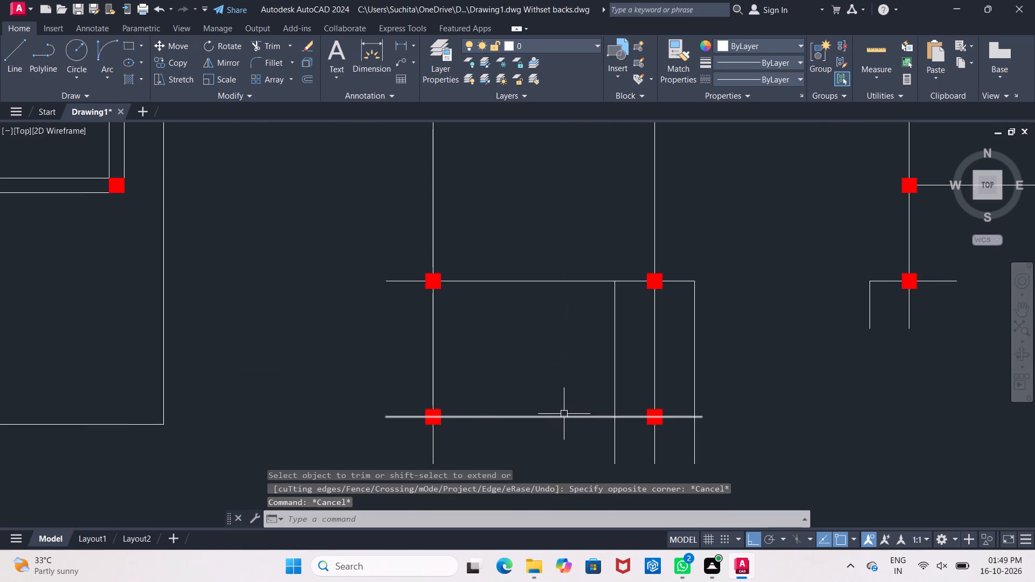
{"action": "key", "text": "o"}
{"action": "key", "text": "Return"}
{"action": "type", "text": "2'"}
{"action": "key", "text": "Return"}
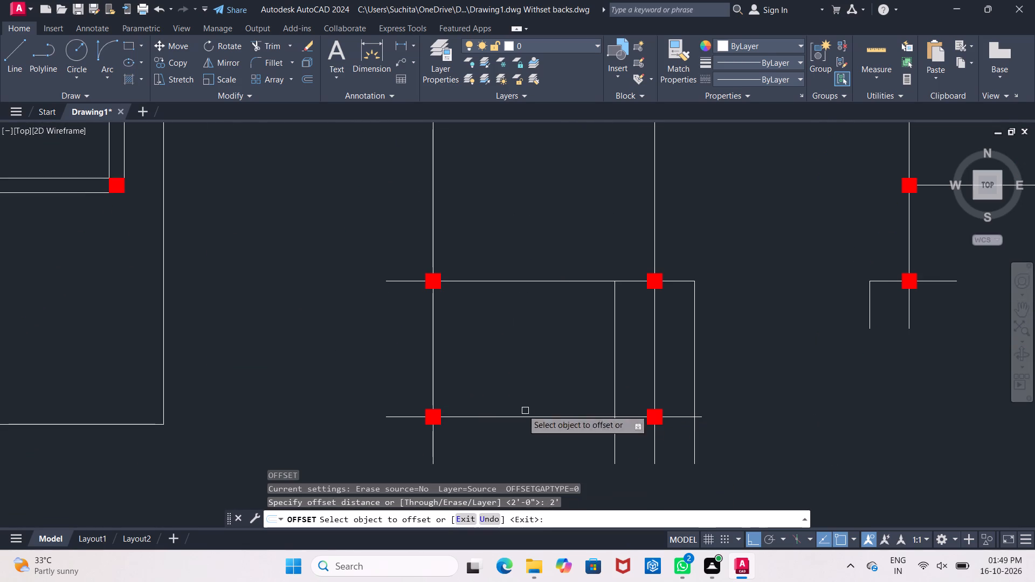
{"action": "left_click", "coordinate": [435, 351]}
{"action": "left_click", "coordinate": [501, 349]}
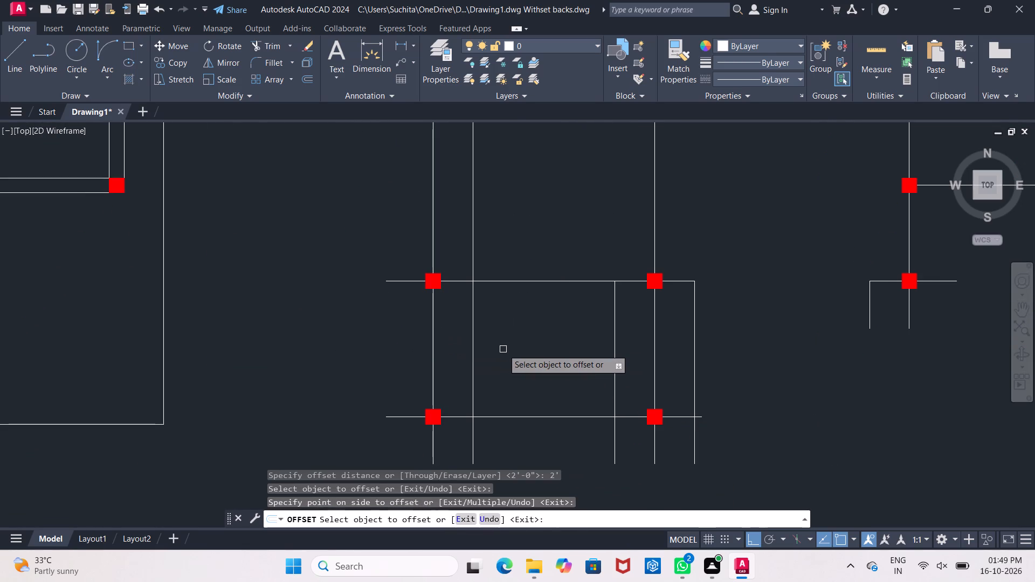
{"action": "key", "text": "Escape"}
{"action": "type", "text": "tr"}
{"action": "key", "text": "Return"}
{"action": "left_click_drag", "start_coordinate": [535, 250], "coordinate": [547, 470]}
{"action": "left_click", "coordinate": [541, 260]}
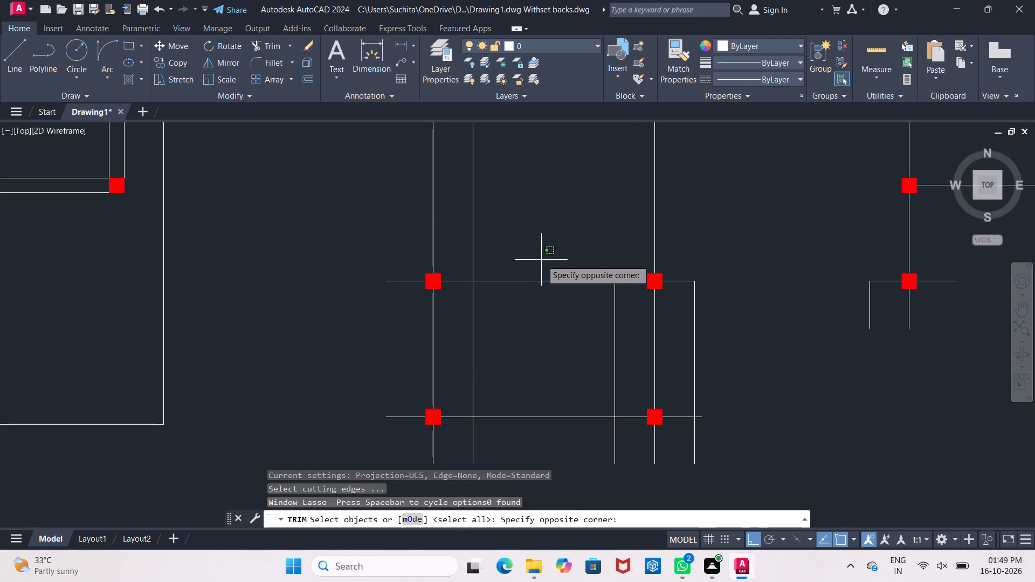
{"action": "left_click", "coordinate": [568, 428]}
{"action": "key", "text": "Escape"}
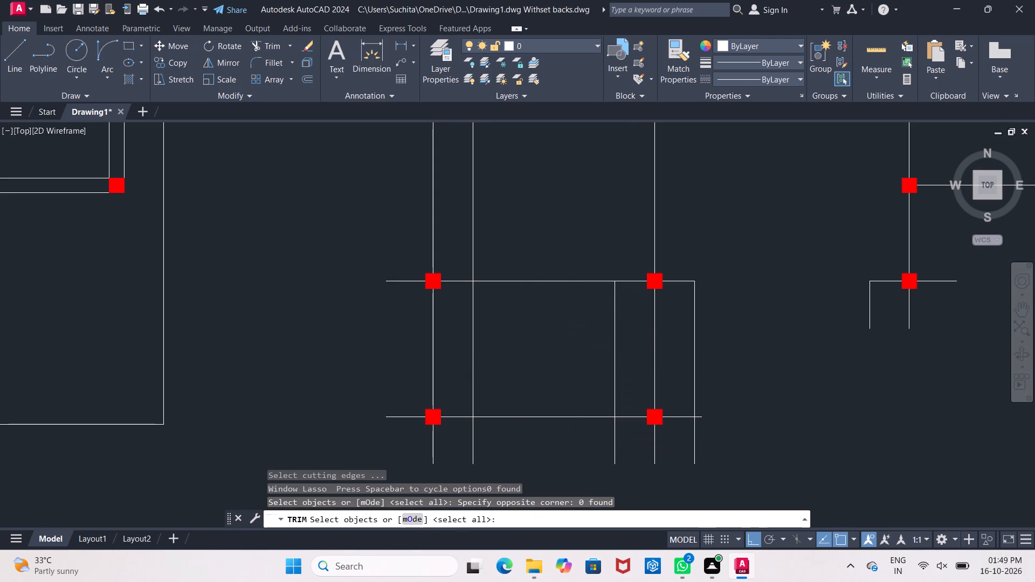
Trim the two lowest horizontal centre lines between the helper lines flanking the gap between the first and second vertical centre lines.
{"action": "type", "text": "tr"}
{"action": "key", "text": "Return"}
{"action": "key", "text": "Return"}
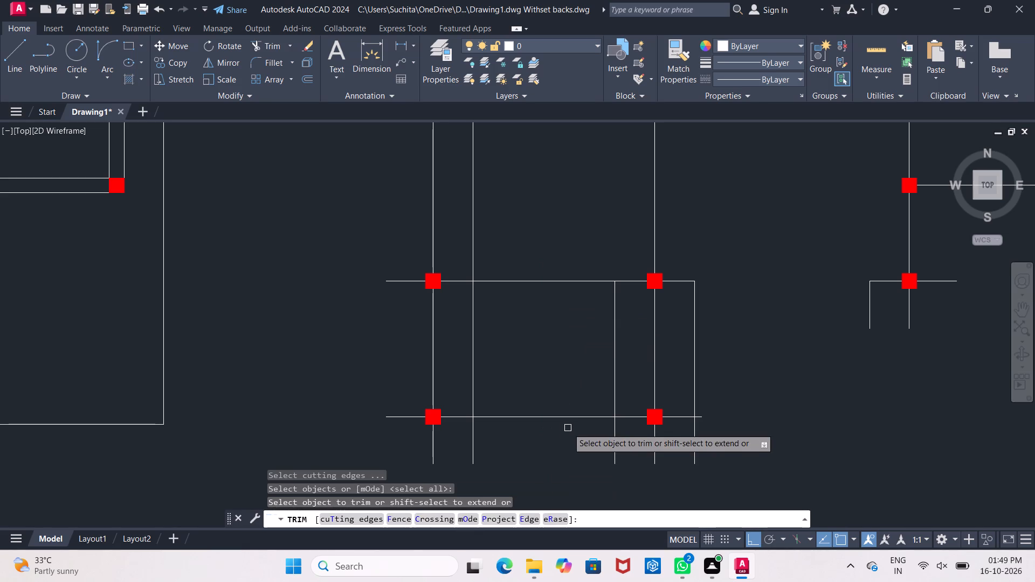
{"action": "left_click", "coordinate": [537, 281]}
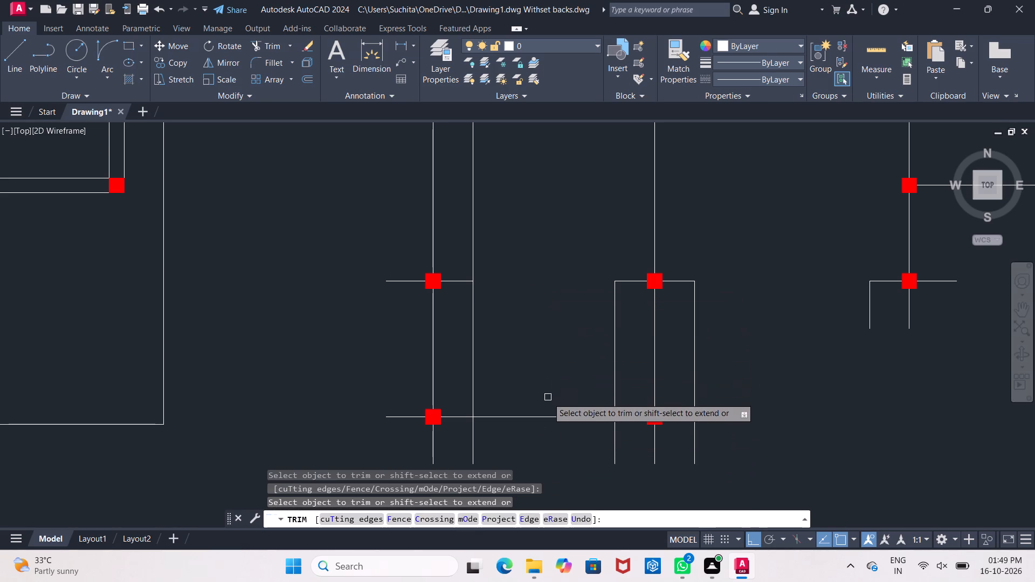
{"action": "left_click", "coordinate": [547, 418]}
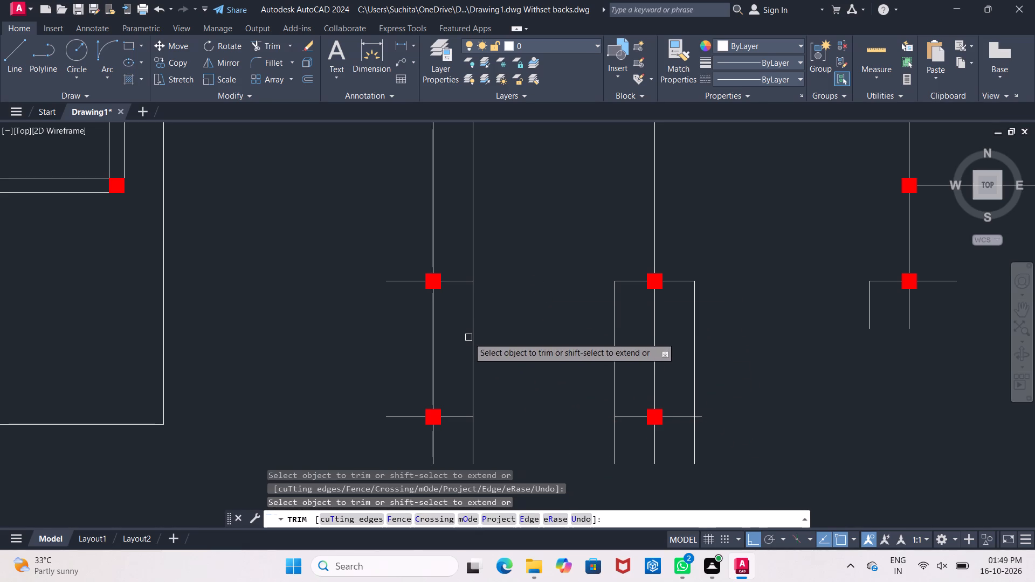
Trim the three helper lines between the two lowest horizontal centre lines, plus the bottom line's overhang past the rightmost helper.
{"action": "left_click", "coordinate": [472, 342]}
{"action": "left_click", "coordinate": [617, 357]}
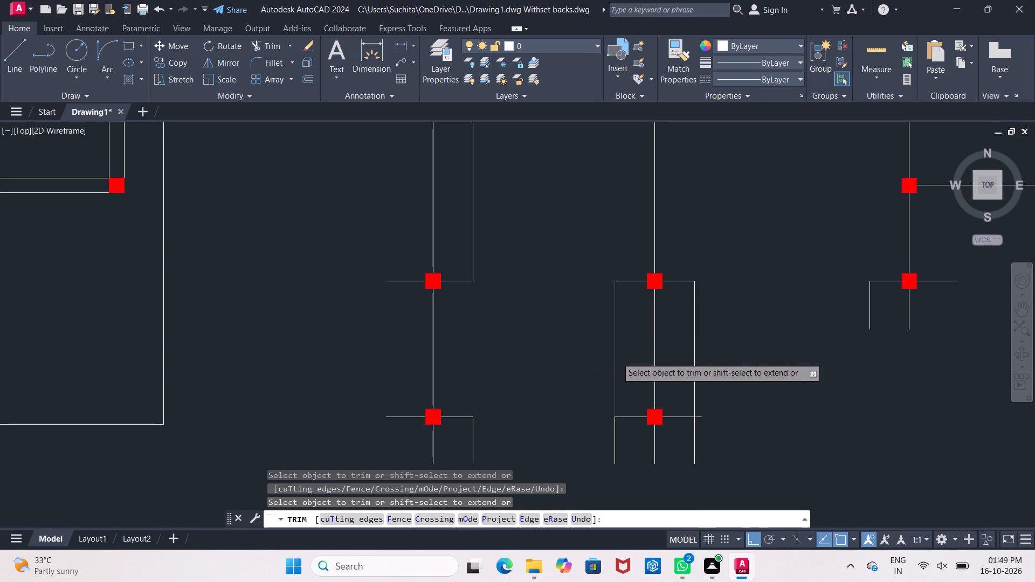
{"action": "left_click", "coordinate": [694, 346]}
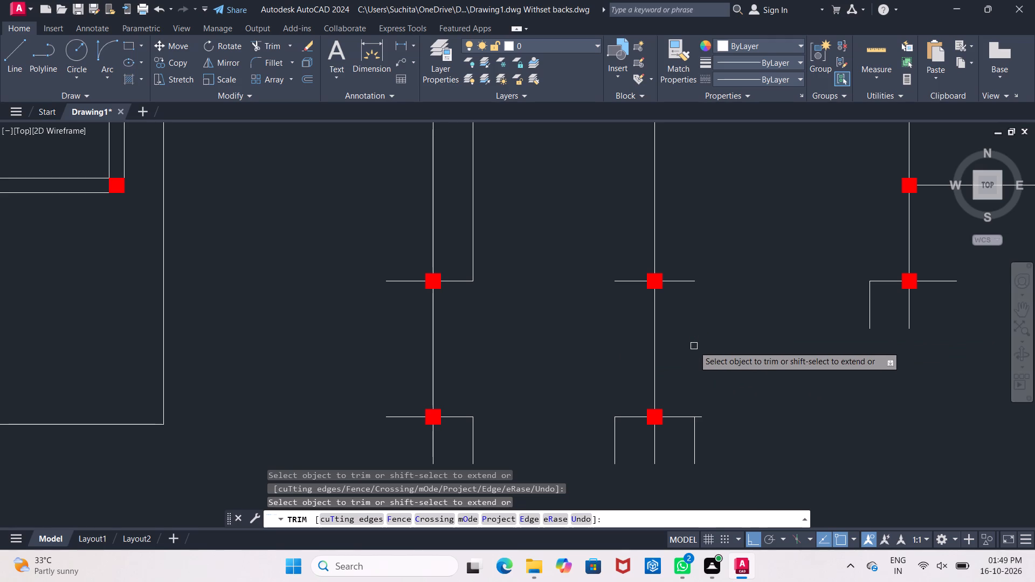
{"action": "left_click", "coordinate": [702, 417]}
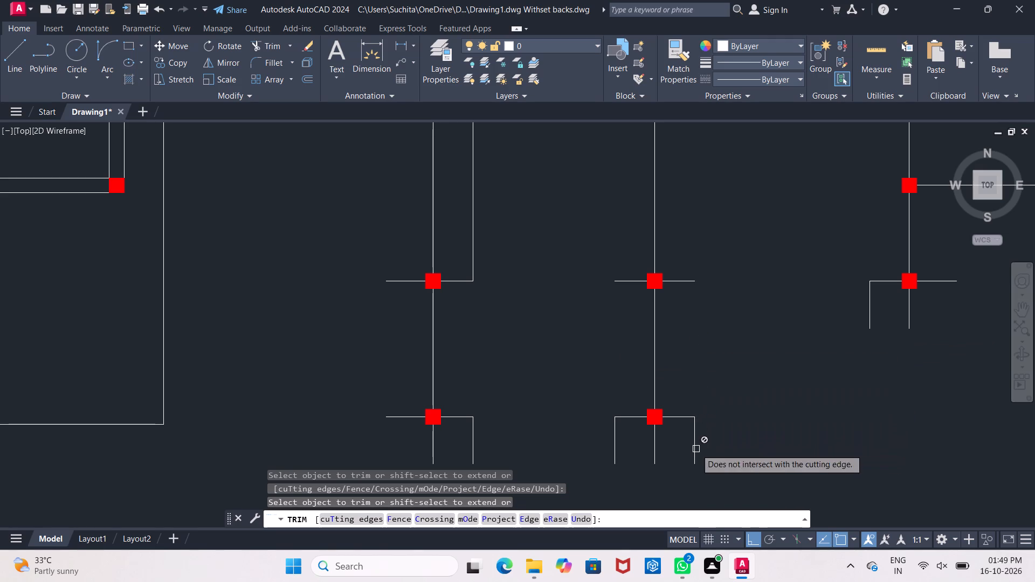
{"action": "left_click", "coordinate": [696, 449]}
{"action": "key", "text": "Escape"}
Erase the three helper remnants below the bottom horizontal centre line and the remaining upper helper line beside the first vertical centre line.
{"action": "left_click", "coordinate": [618, 449]}
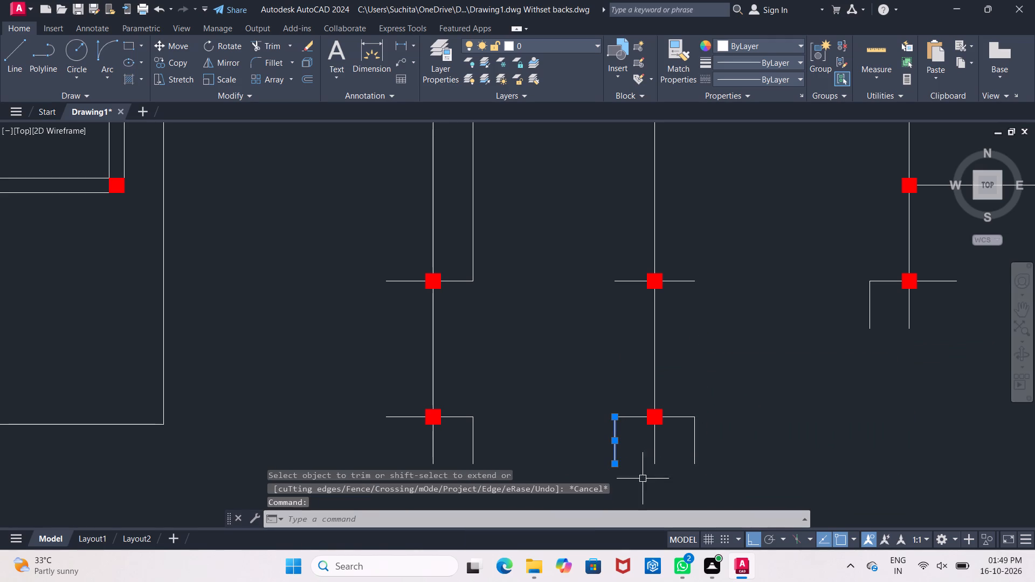
{"action": "left_click", "coordinate": [695, 449]}
{"action": "left_click", "coordinate": [473, 454]}
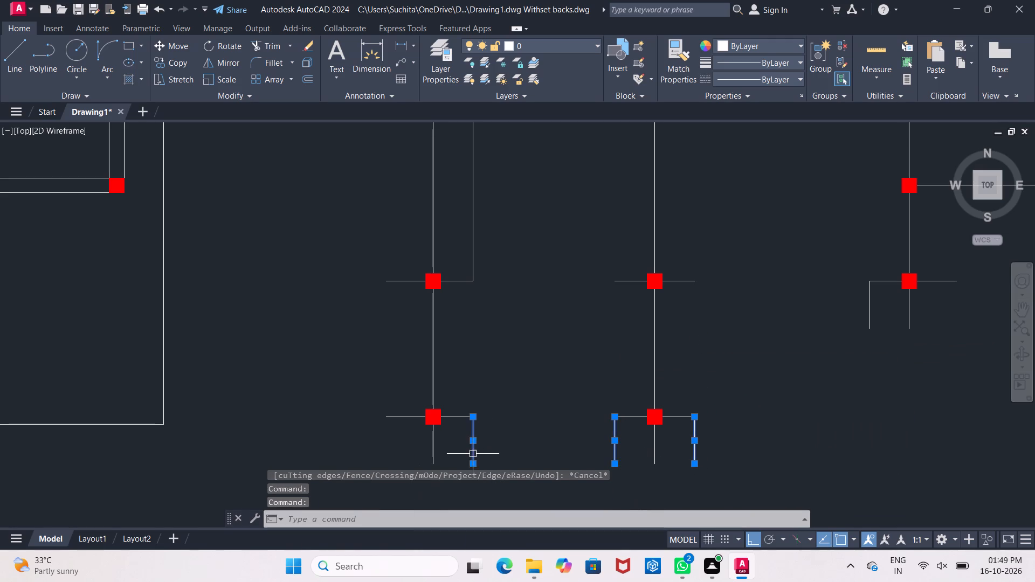
{"action": "middle_click_drag", "start_coordinate": [512, 389], "coordinate": [518, 549]}
{"action": "left_click", "coordinate": [480, 403]}
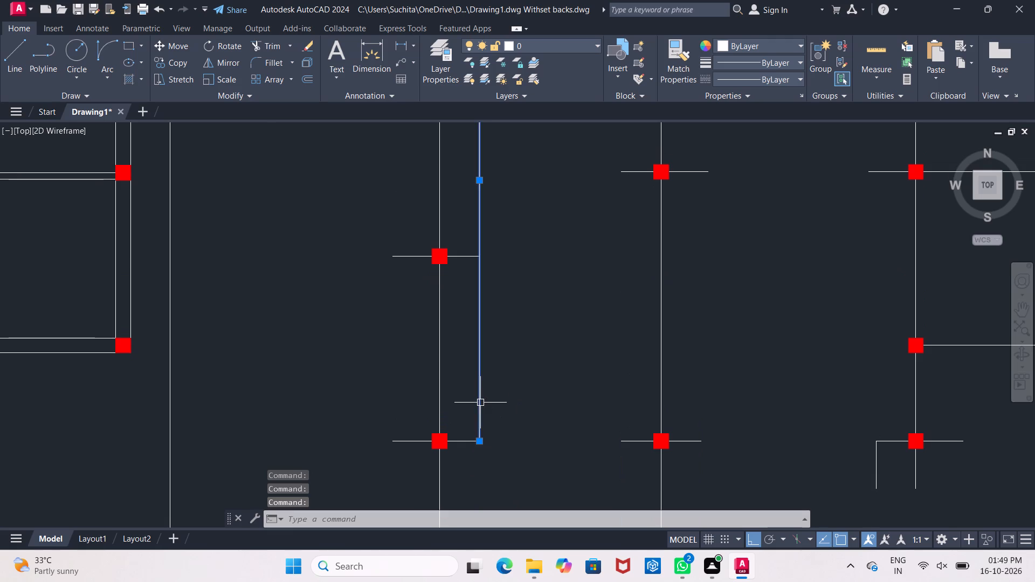
{"action": "scroll", "coordinate": [482, 406], "scroll_direction": "down", "scroll_amount": 2}
{"action": "key", "text": "Delete"}
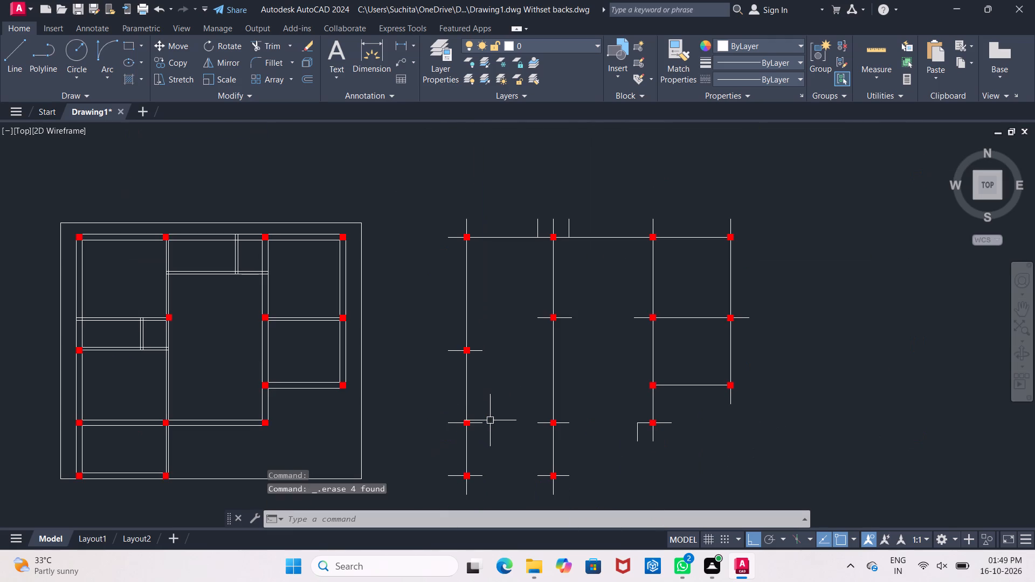
Erase the two short helper remnants above the top horizontal centre line, on either side of the second vertical centre line.
{"action": "left_click", "coordinate": [534, 221]}
{"action": "left_click", "coordinate": [537, 225]}
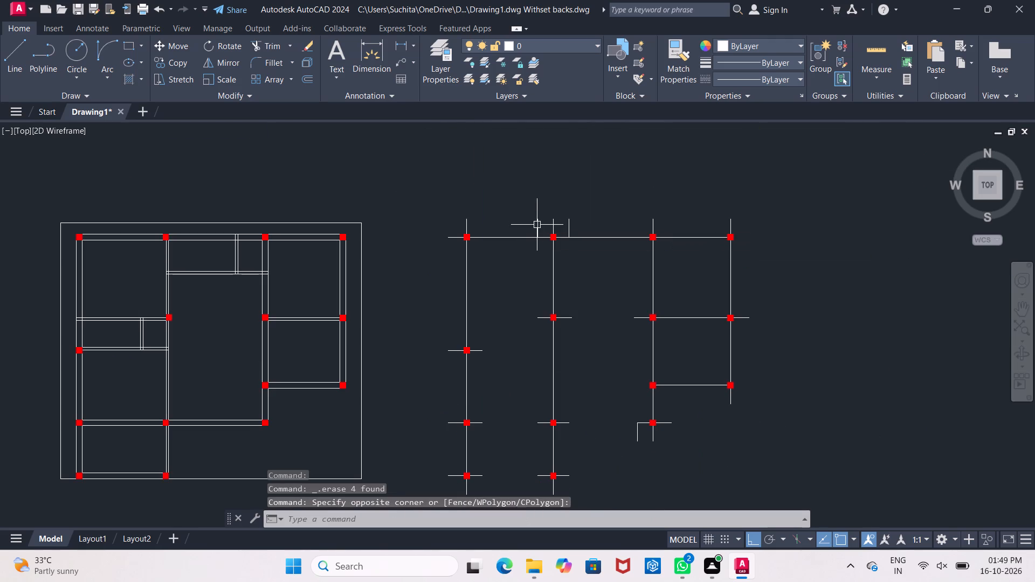
{"action": "left_click", "coordinate": [537, 225]}
{"action": "left_click", "coordinate": [565, 224]}
{"action": "left_click", "coordinate": [569, 229]}
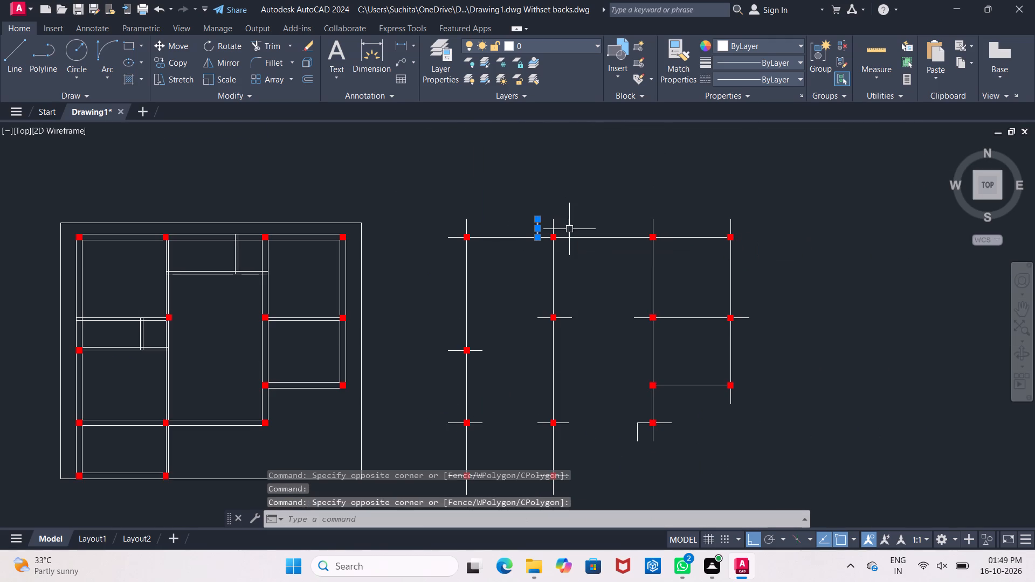
{"action": "left_click", "coordinate": [569, 229]}
{"action": "left_click", "coordinate": [571, 223]}
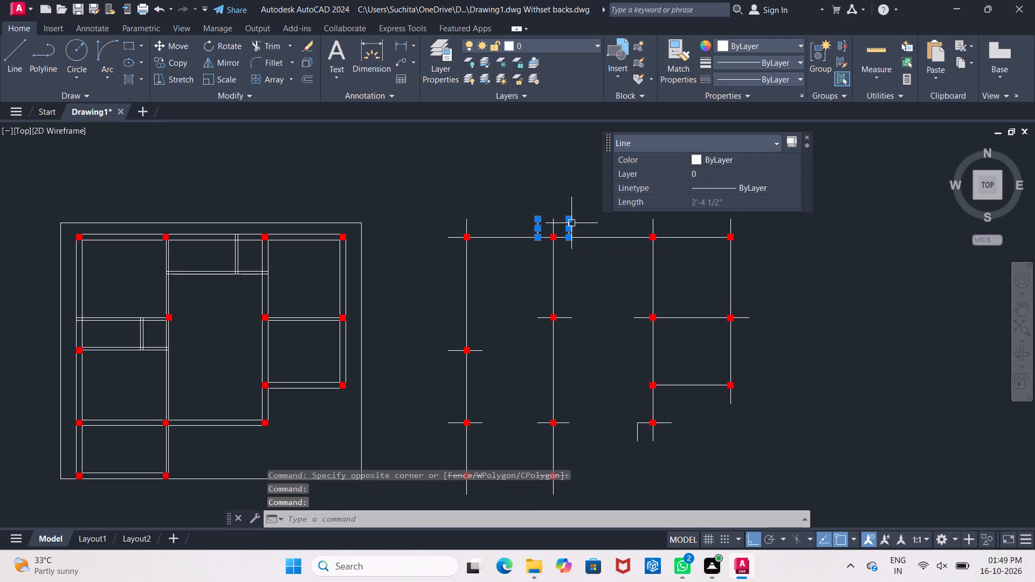
{"action": "key", "text": "Delete"}
Erase the helper remnant left of the lowest column on the third vertical centre line.
{"action": "middle_click_drag", "start_coordinate": [716, 417], "coordinate": [716, 361]}
{"action": "scroll", "coordinate": [671, 372], "scroll_direction": "up", "scroll_amount": 2}
{"action": "left_click", "coordinate": [582, 390]}
{"action": "key", "text": "Delete"}
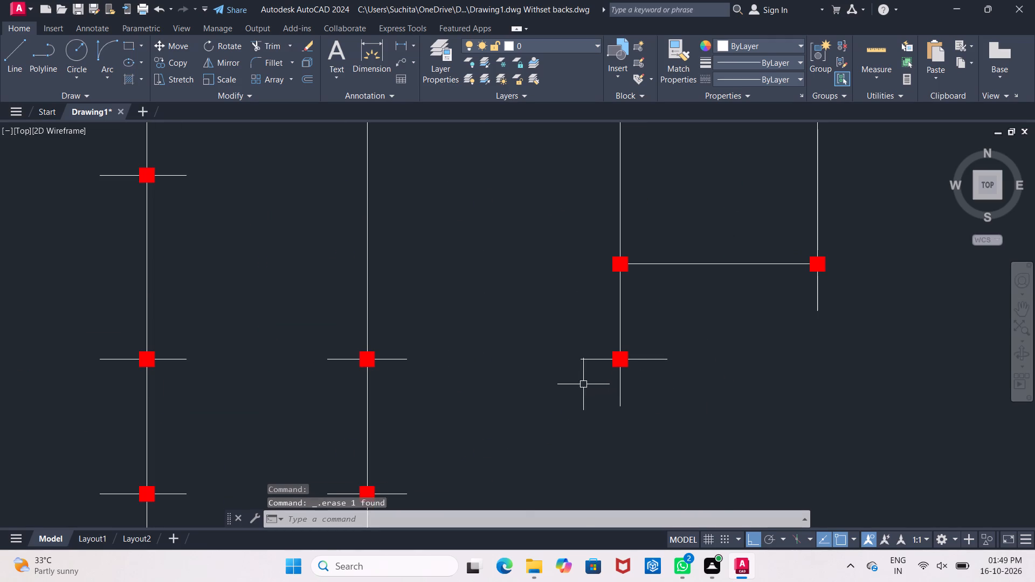
Stretch the left end of the lower horizontal centre line joining the third and fourth vertical centre lines outward by 2'.
{"action": "middle_click_drag", "start_coordinate": [682, 306], "coordinate": [661, 390]}
{"action": "left_click", "coordinate": [667, 348]}
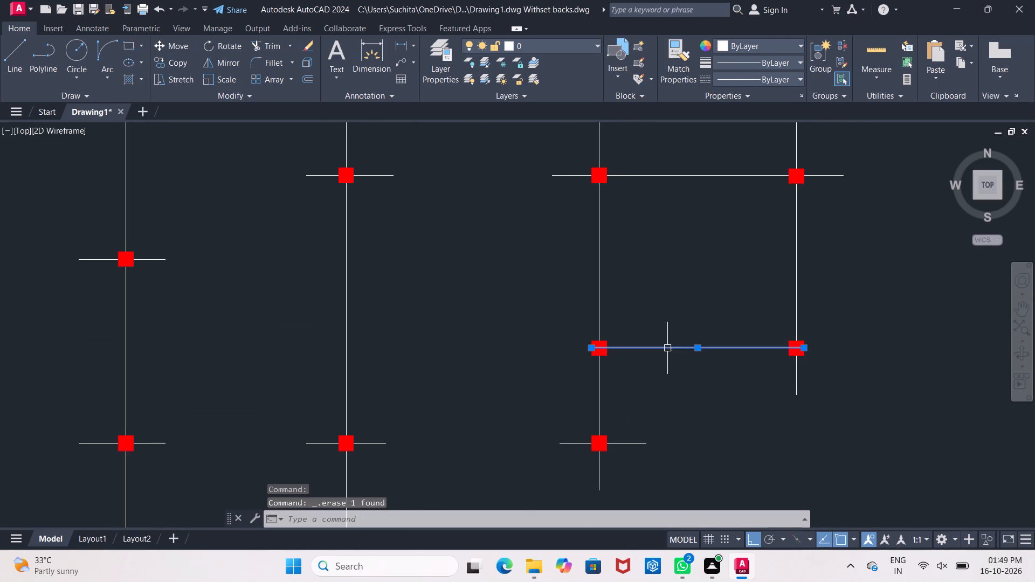
{"action": "left_click", "coordinate": [592, 351]}
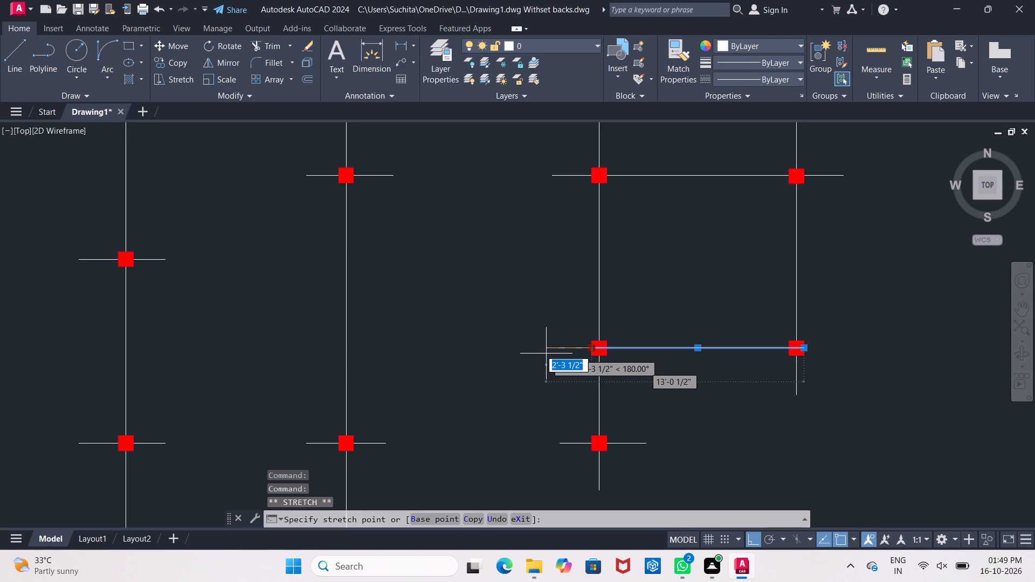
{"action": "type", "text": "2'"}
{"action": "key", "text": "Return"}
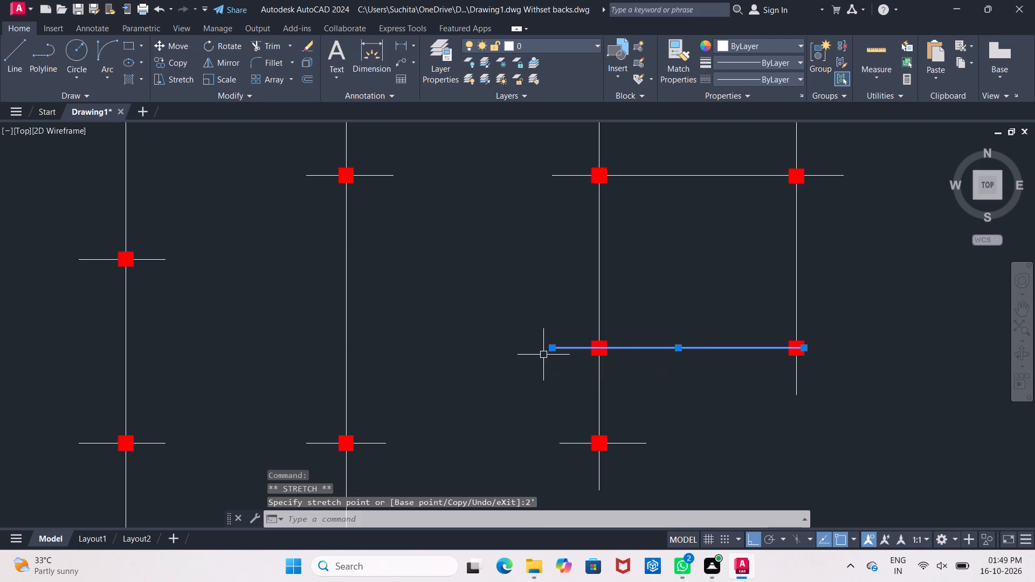
{"action": "key", "text": "Escape"}
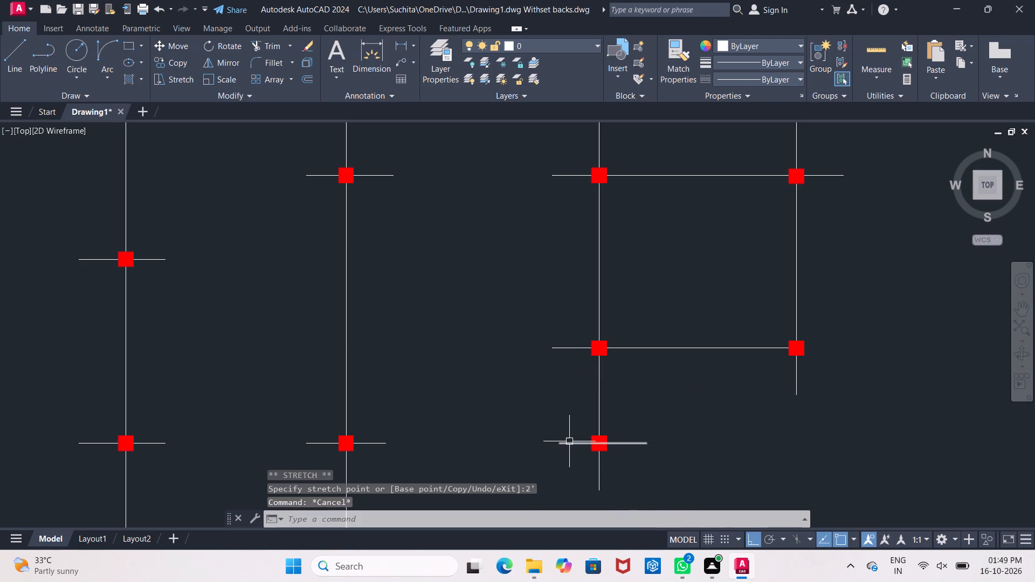
Stretch the left end of the short centre line through the third vertical's lowest column to align with the line end above.
{"action": "left_click", "coordinate": [569, 441]}
{"action": "left_click", "coordinate": [558, 445]}
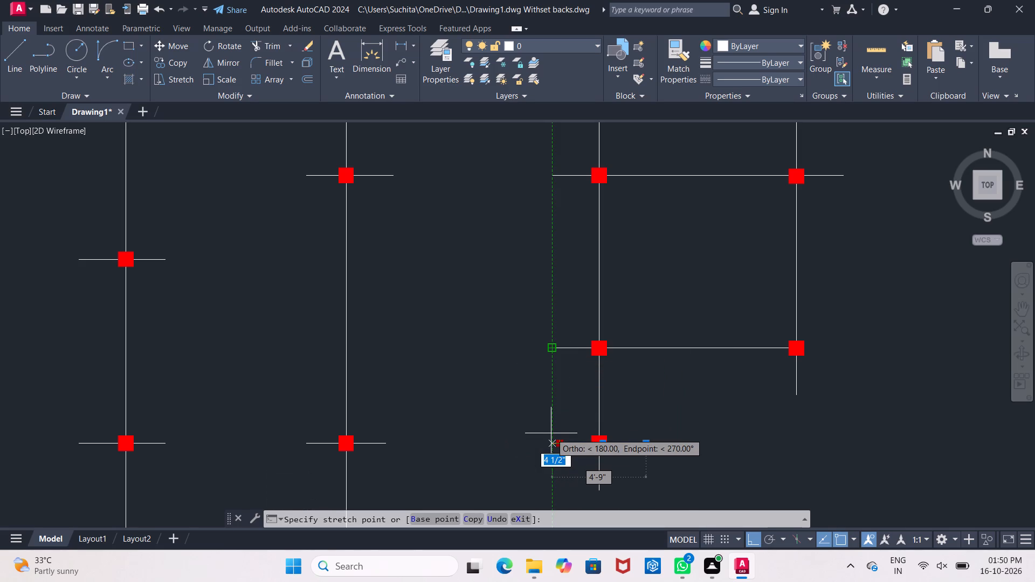
{"action": "scroll", "coordinate": [550, 441], "scroll_direction": "up", "scroll_amount": 3}
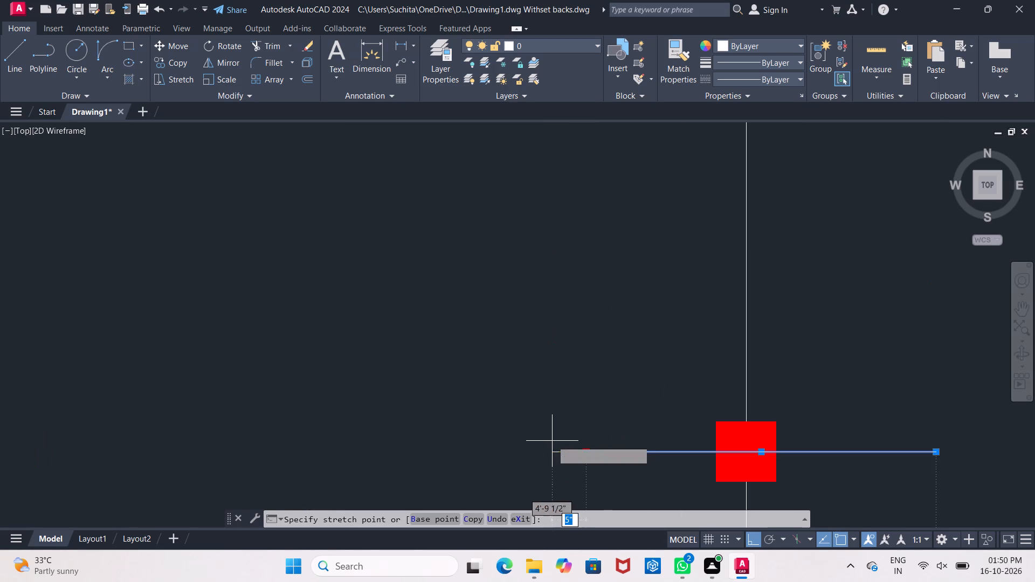
{"action": "scroll", "coordinate": [555, 441], "scroll_direction": "down", "scroll_amount": 4}
{"action": "scroll", "coordinate": [556, 441], "scroll_direction": "up", "scroll_amount": 2}
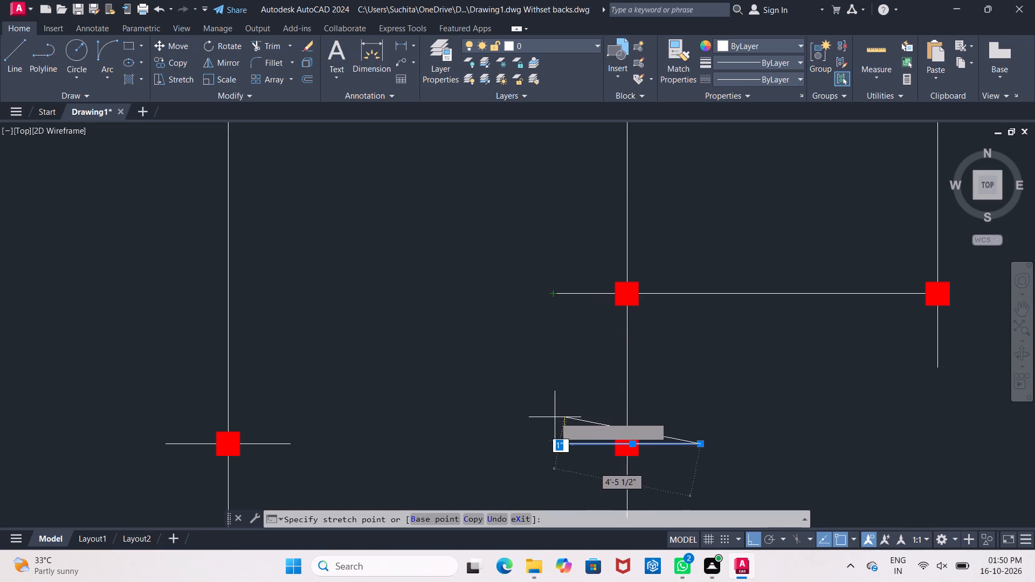
{"action": "left_click", "coordinate": [552, 443]}
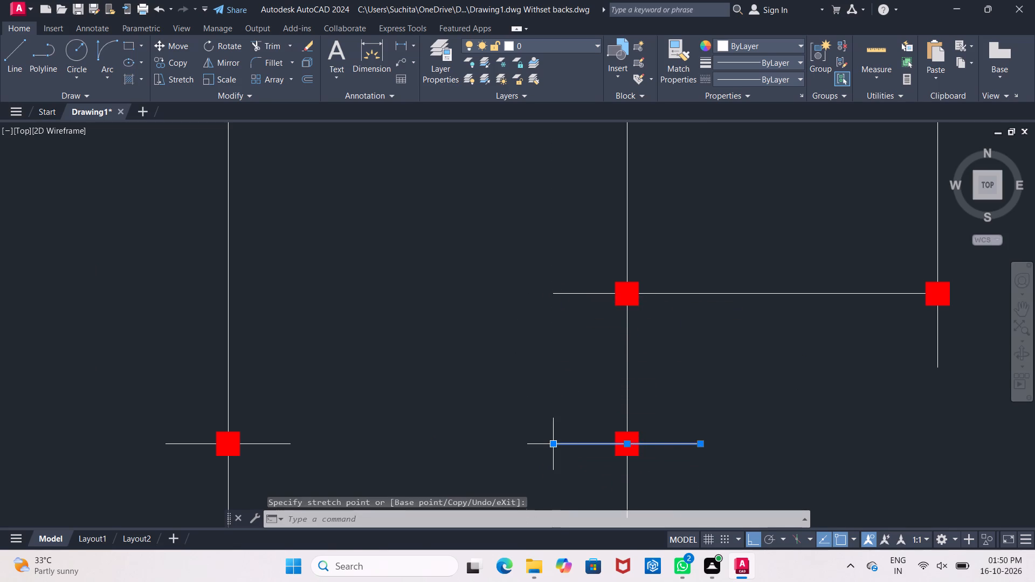
{"action": "key", "text": "Escape"}
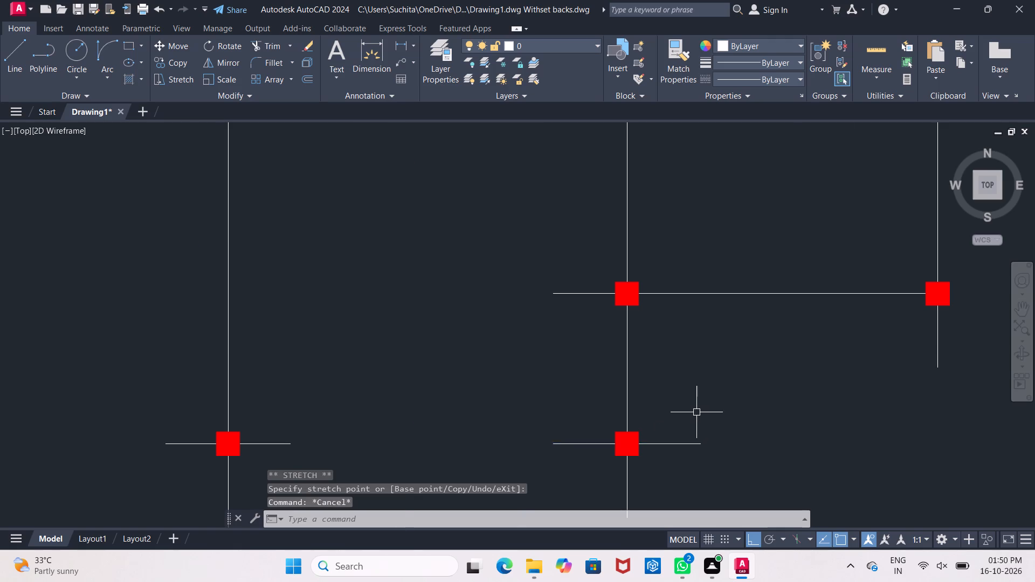
Extend the right end of the lower horizontal centre line 2' past the lowest column on the fourth vertical centre line.
{"action": "scroll", "coordinate": [698, 412], "scroll_direction": "down", "scroll_amount": 3}
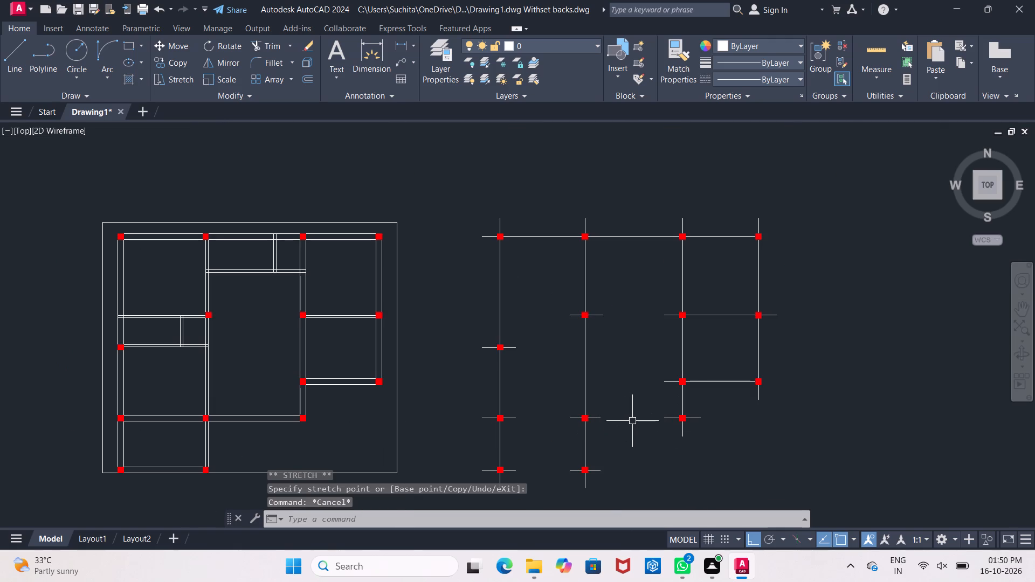
{"action": "scroll", "coordinate": [772, 389], "scroll_direction": "up", "scroll_amount": 2}
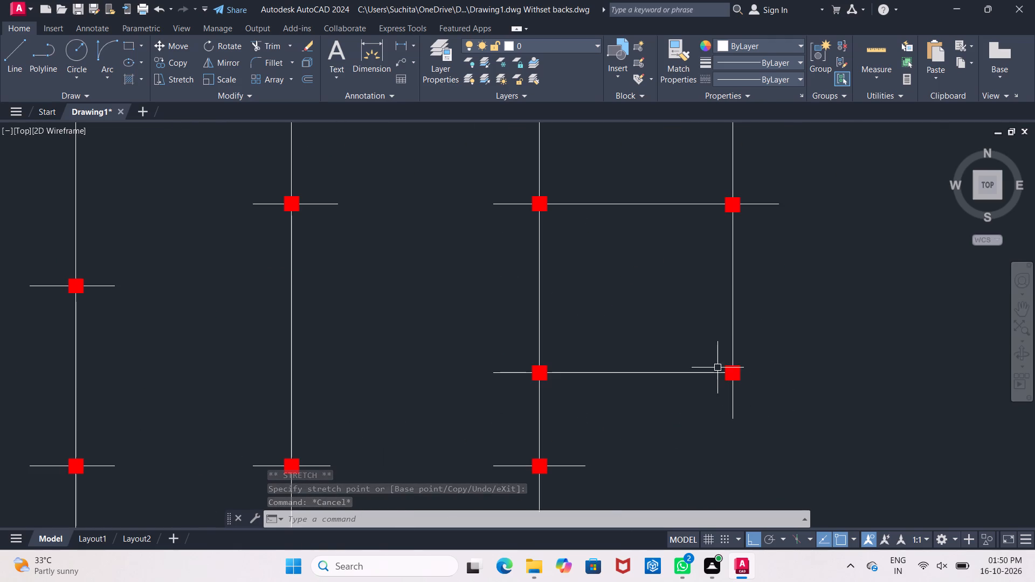
{"action": "left_click", "coordinate": [714, 374]}
{"action": "left_click", "coordinate": [741, 375]}
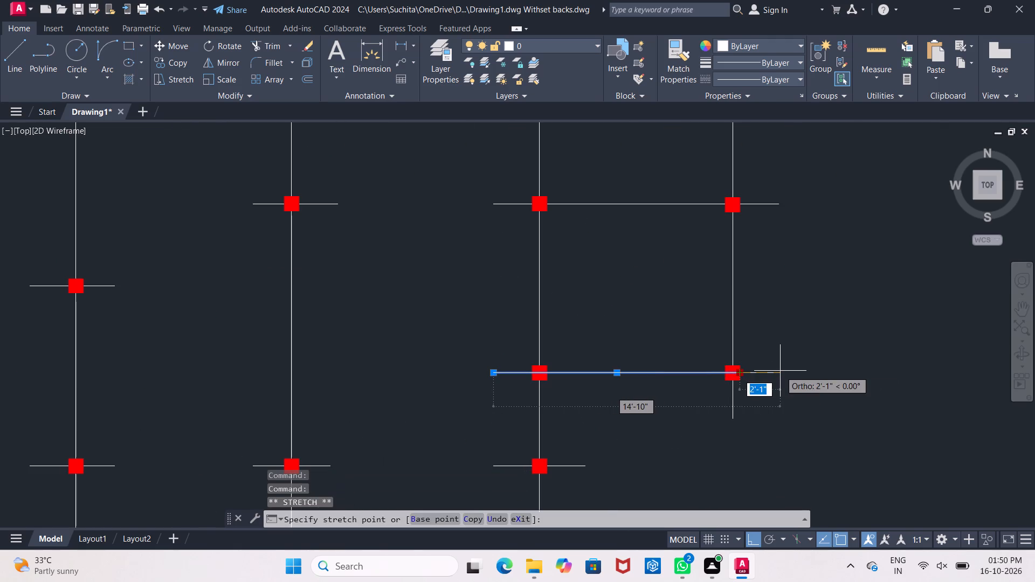
{"action": "type", "text": "2'"}
{"action": "key", "text": "Return"}
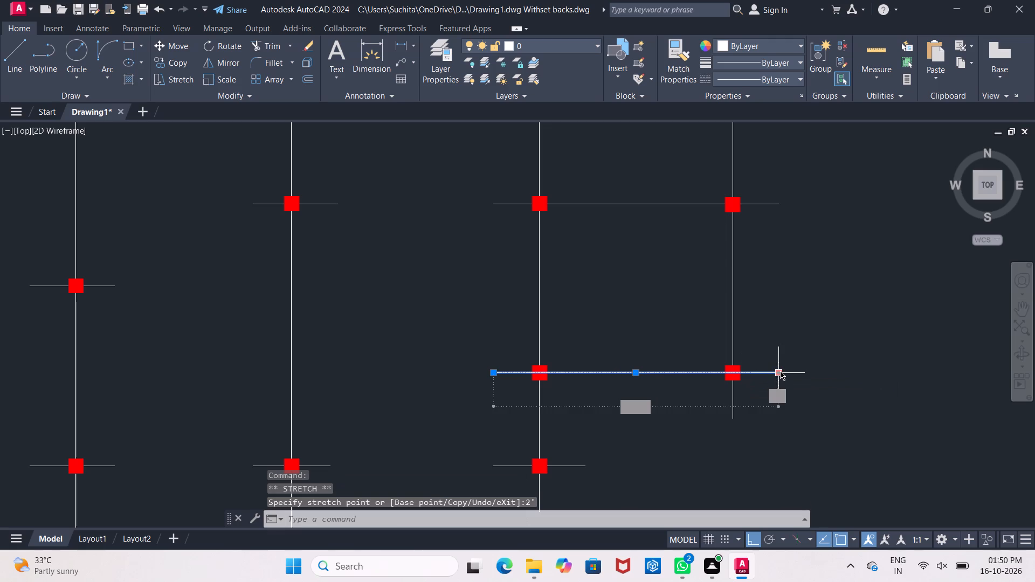
{"action": "key", "text": "Escape"}
{"action": "key", "text": "Escape"}
Offset the second vertical centre line 2' to both sides as helper lines.
{"action": "scroll", "coordinate": [785, 372], "scroll_direction": "down", "scroll_amount": 3}
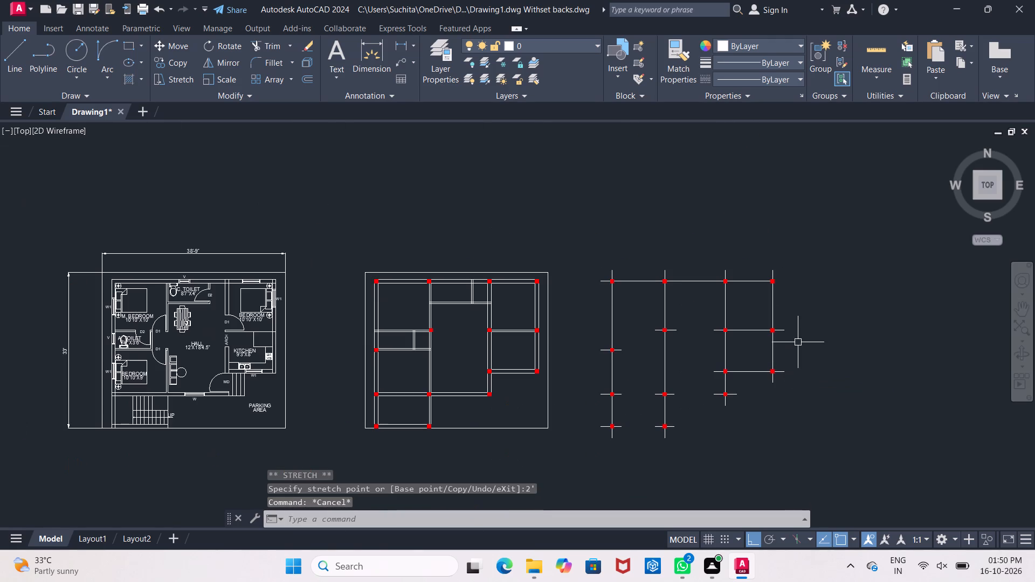
{"action": "scroll", "coordinate": [643, 272], "scroll_direction": "up", "scroll_amount": 3}
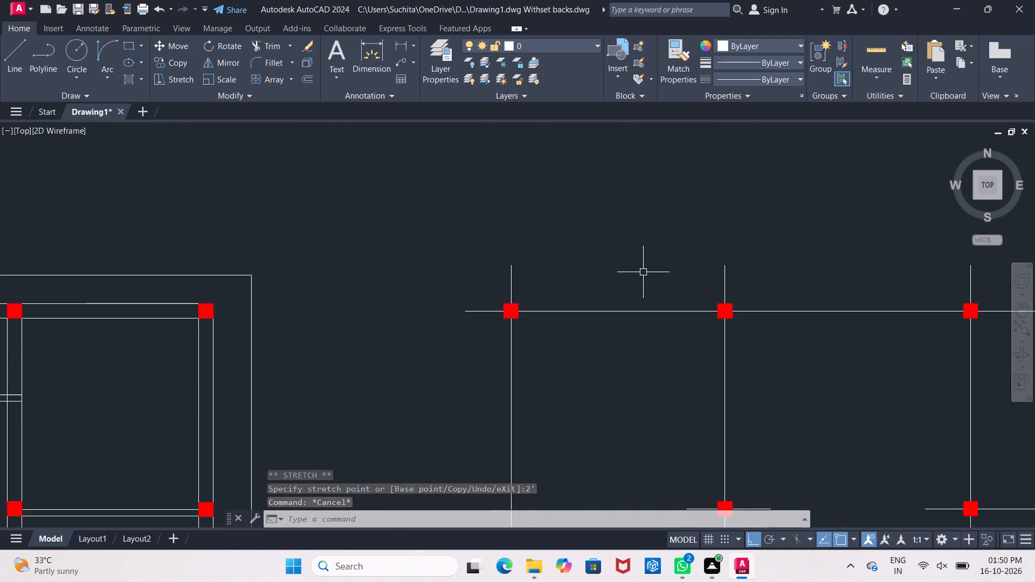
{"action": "scroll", "coordinate": [643, 272], "scroll_direction": "down", "scroll_amount": 1}
{"action": "middle_click_drag", "start_coordinate": [643, 272], "coordinate": [587, 188]}
{"action": "scroll", "coordinate": [587, 188], "scroll_direction": "down", "scroll_amount": 1}
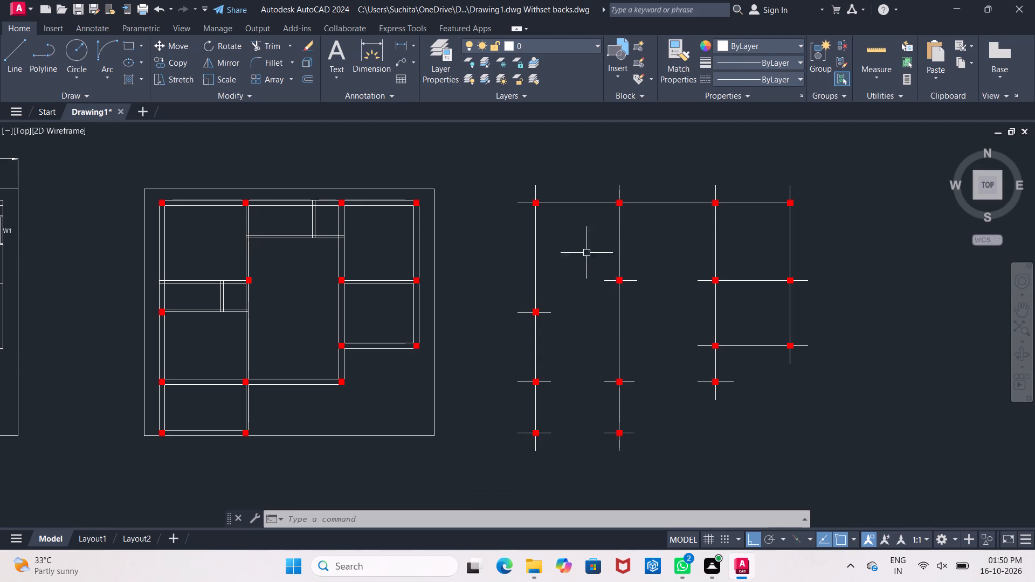
{"action": "scroll", "coordinate": [578, 206], "scroll_direction": "up", "scroll_amount": 1}
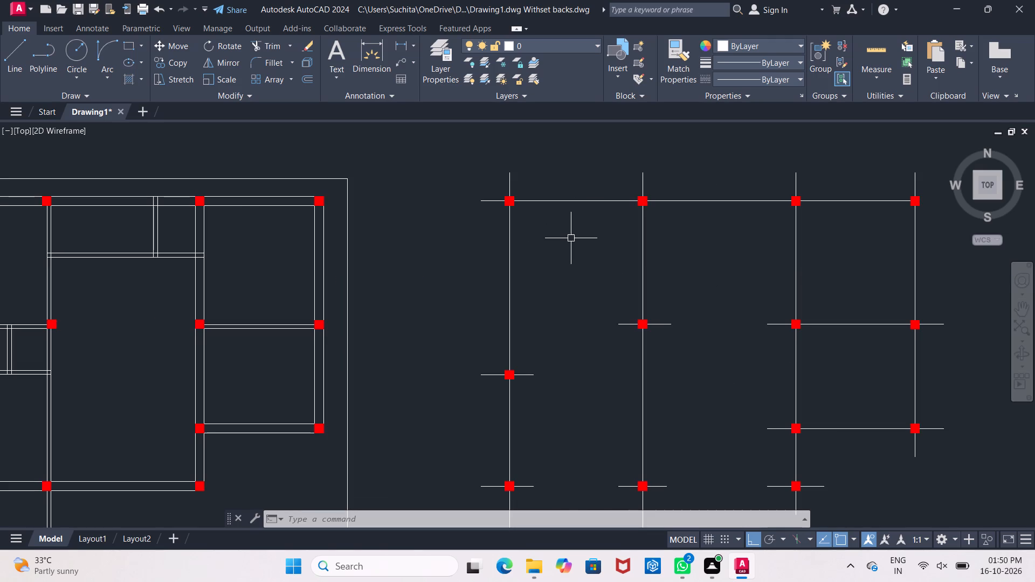
{"action": "key", "text": "Escape"}
{"action": "key", "text": "o"}
{"action": "key", "text": "Return"}
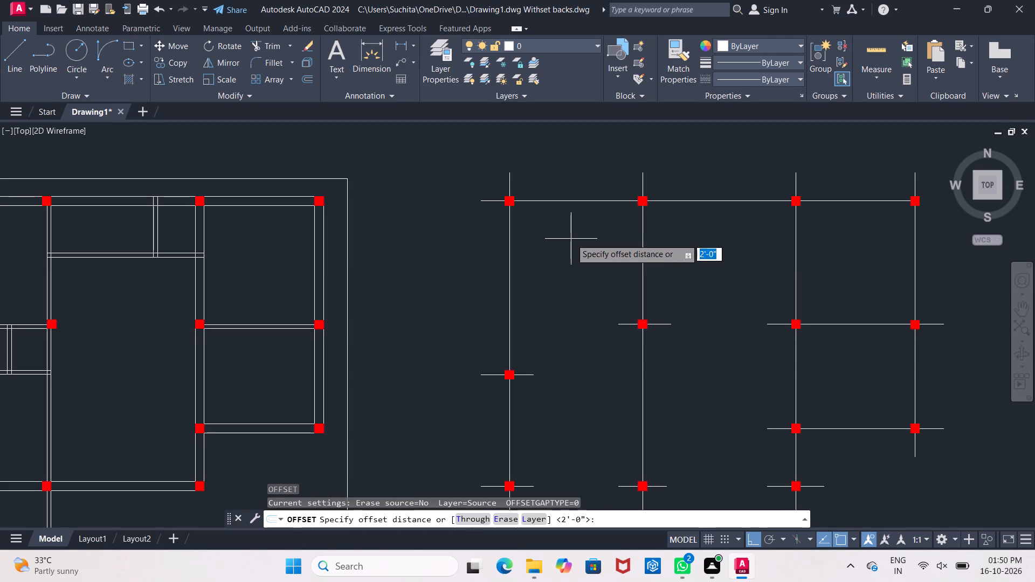
{"action": "type", "text": "2'"}
{"action": "key", "text": "Return"}
{"action": "left_click", "coordinate": [641, 226]}
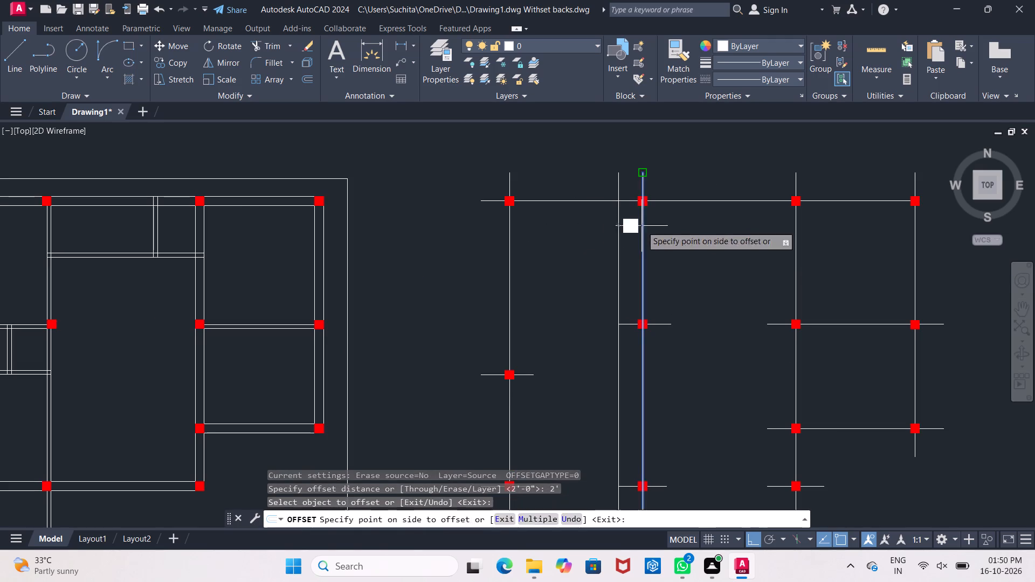
{"action": "left_click", "coordinate": [588, 221]}
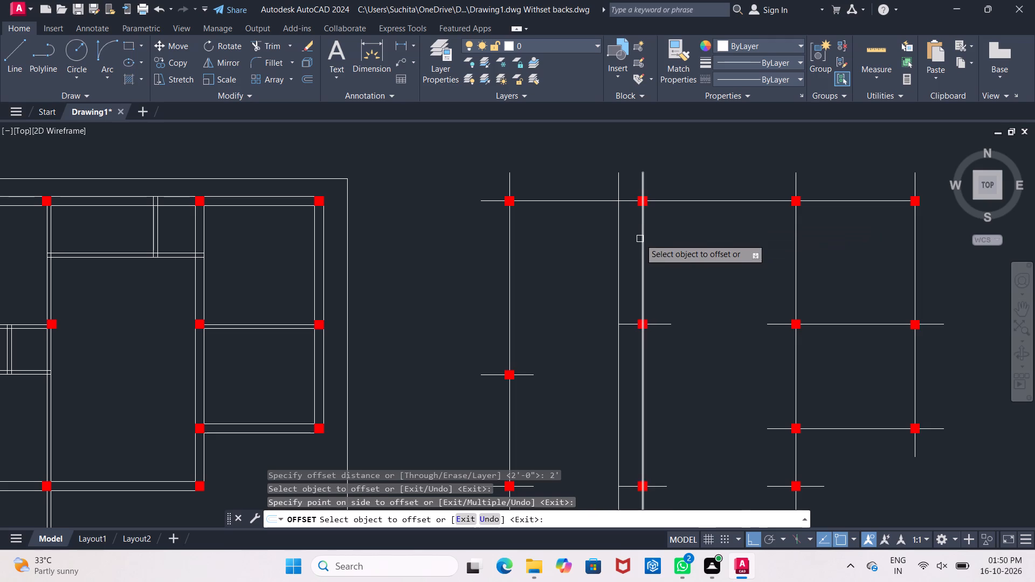
{"action": "left_click", "coordinate": [640, 239]}
{"action": "left_click", "coordinate": [696, 259]}
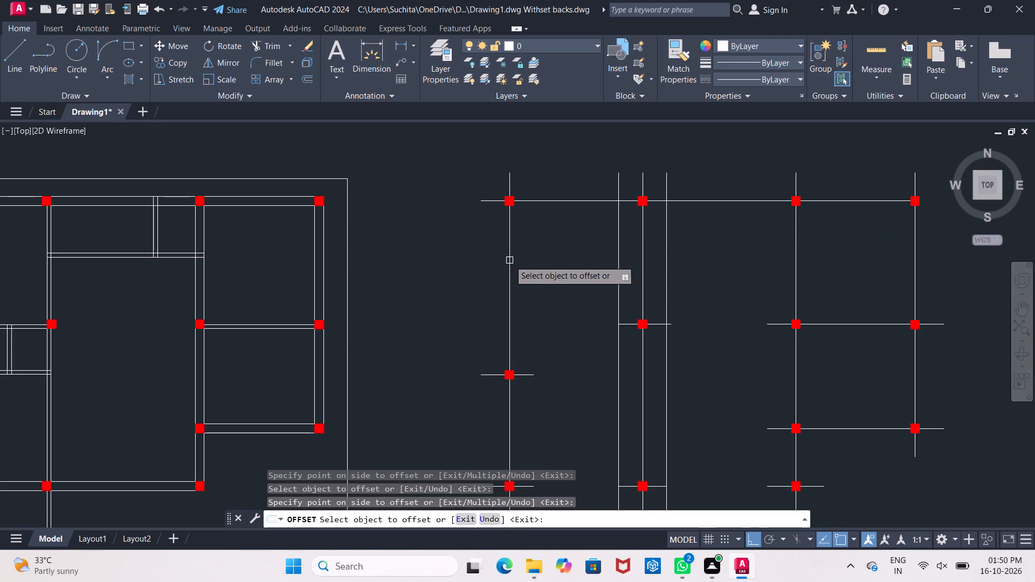
Offset helper lines 2' to the right of the first vertical centre line, both sides of the third, and left of the fourth.
{"action": "left_click", "coordinate": [509, 261]}
{"action": "left_click", "coordinate": [592, 264]}
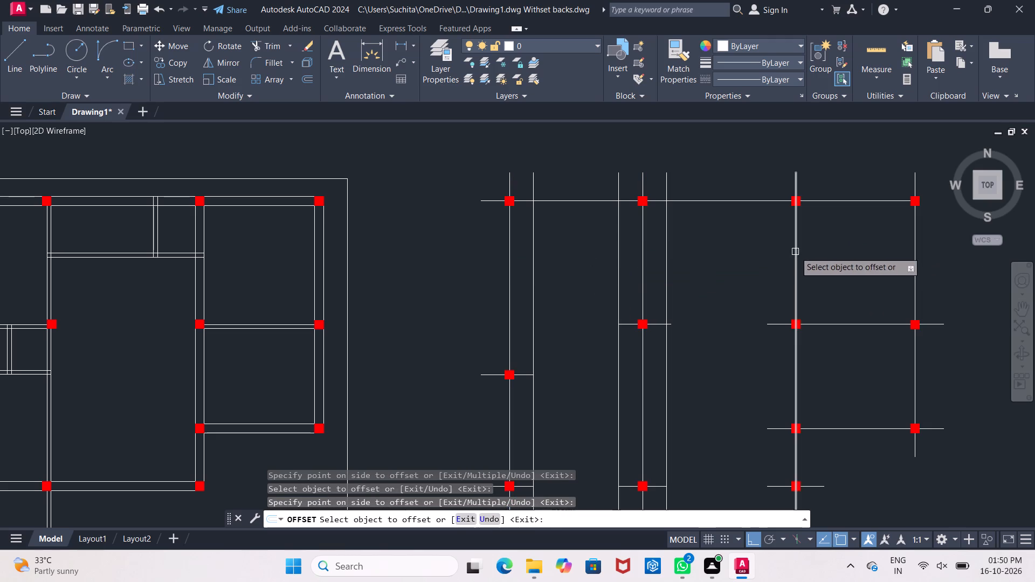
{"action": "left_click", "coordinate": [795, 252]}
{"action": "left_click", "coordinate": [661, 271]}
{"action": "left_click", "coordinate": [796, 265]}
{"action": "left_click", "coordinate": [858, 271]}
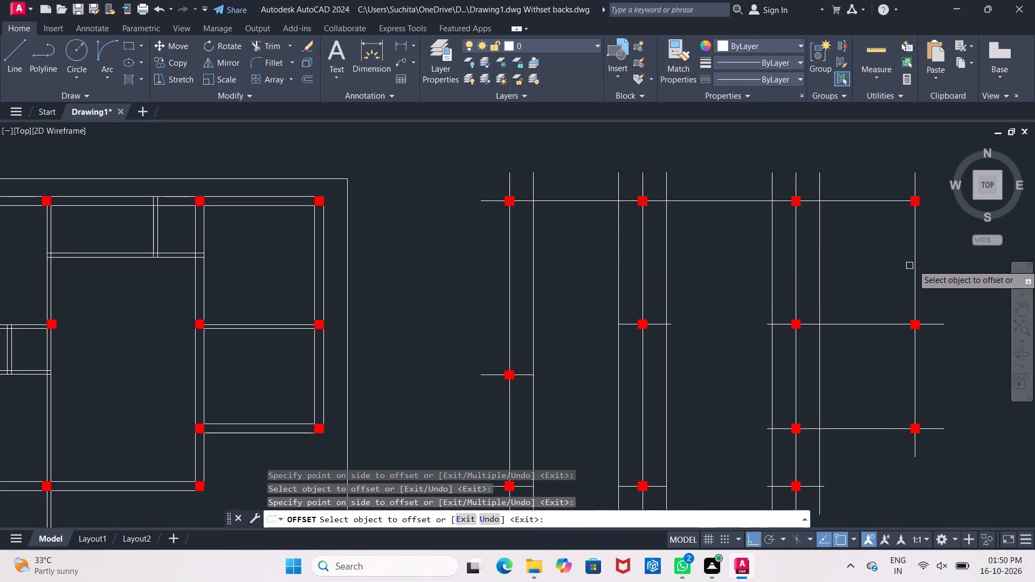
{"action": "left_click", "coordinate": [914, 263]}
{"action": "left_click", "coordinate": [870, 267]}
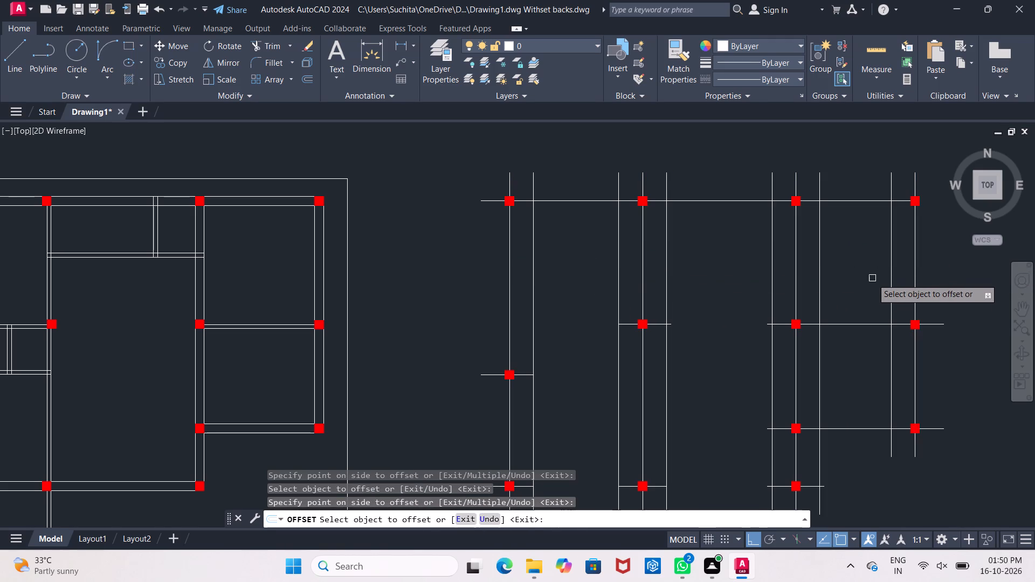
{"action": "key", "text": "Escape"}
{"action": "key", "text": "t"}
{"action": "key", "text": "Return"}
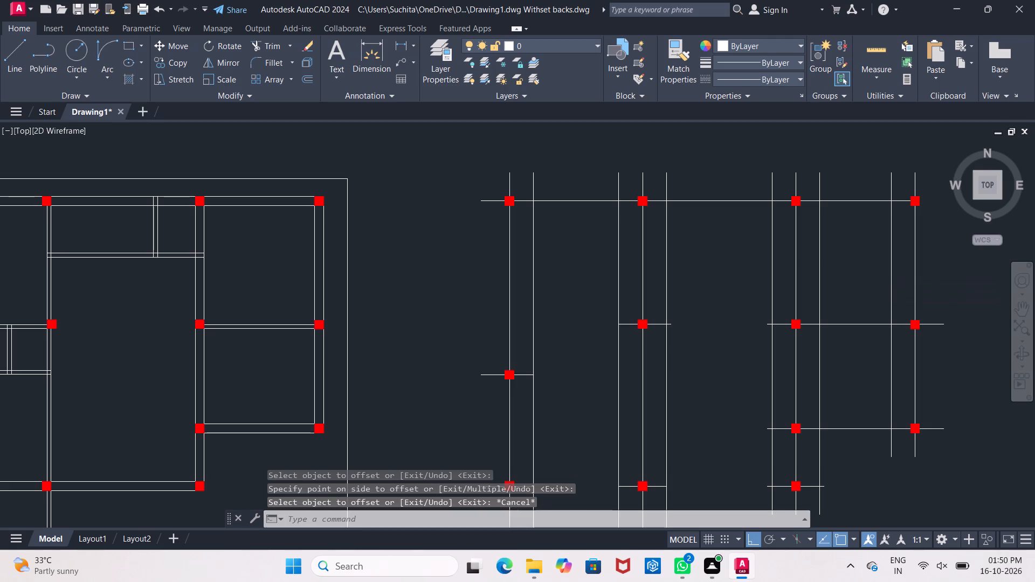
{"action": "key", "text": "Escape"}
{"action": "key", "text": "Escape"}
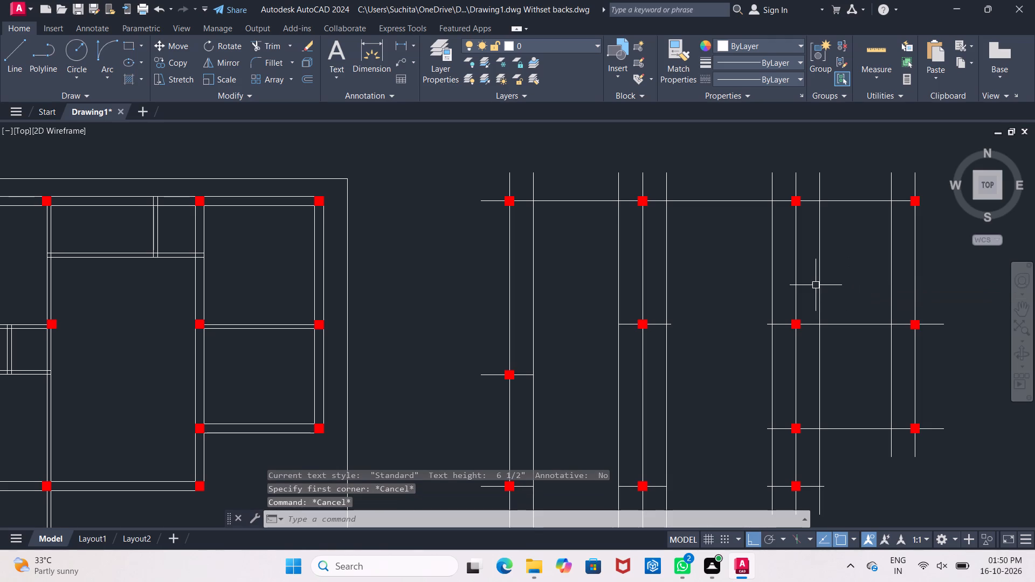
Trim the top horizontal centre line in the three gaps between the helper lines of neighbouring vertical centre lines.
{"action": "type", "text": "tr"}
{"action": "key", "text": "Return"}
{"action": "key", "text": "Return"}
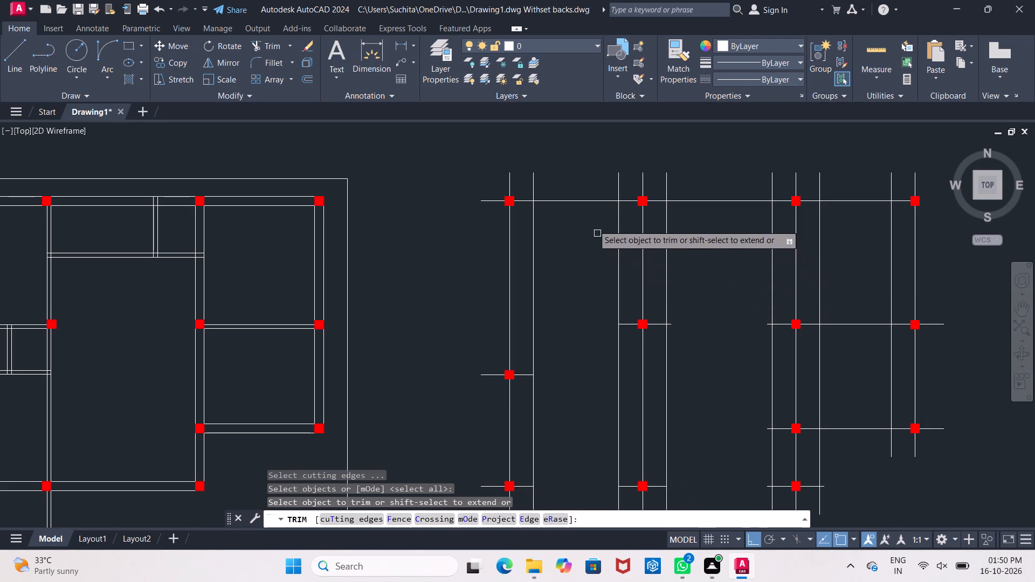
{"action": "left_click_drag", "start_coordinate": [561, 161], "coordinate": [571, 230]}
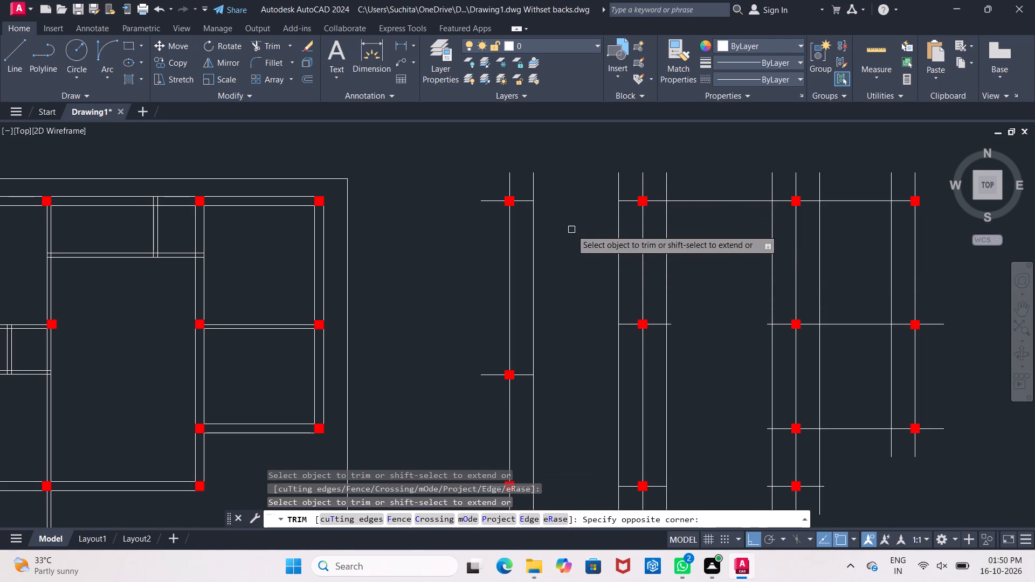
{"action": "left_click_drag", "start_coordinate": [702, 135], "coordinate": [705, 242]}
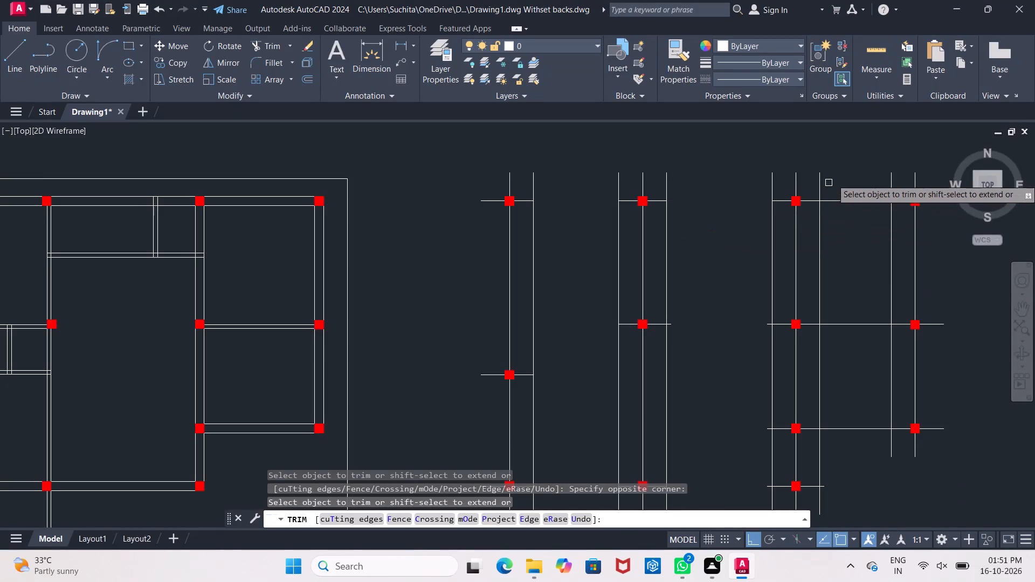
{"action": "left_click_drag", "start_coordinate": [841, 175], "coordinate": [845, 242]}
Trim the two lower horizontal centre lines between the helper lines of the third and fourth vertical centre lines.
{"action": "middle_click_drag", "start_coordinate": [851, 243], "coordinate": [815, 241]}
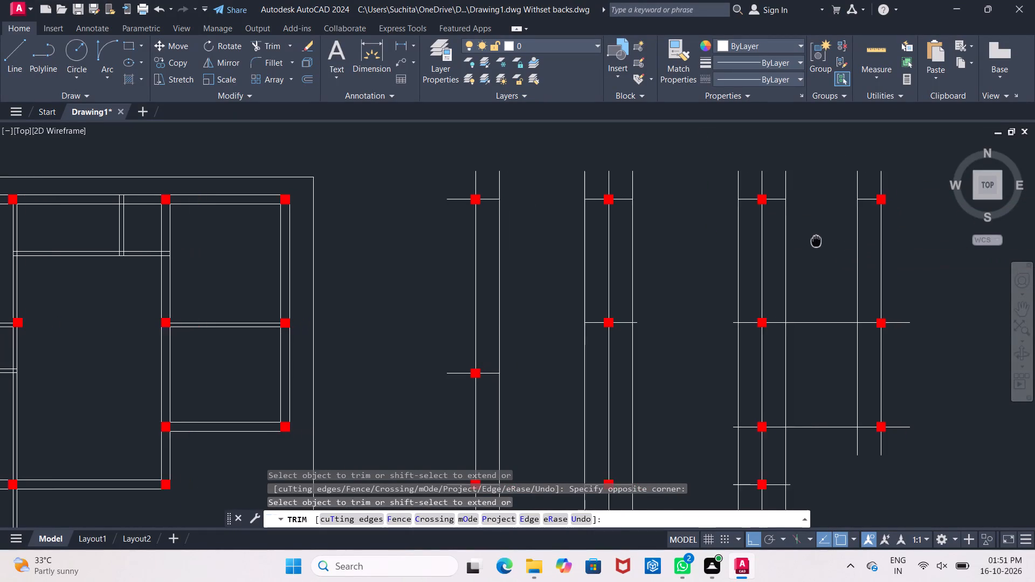
{"action": "middle_click_drag", "start_coordinate": [815, 241], "coordinate": [810, 203]}
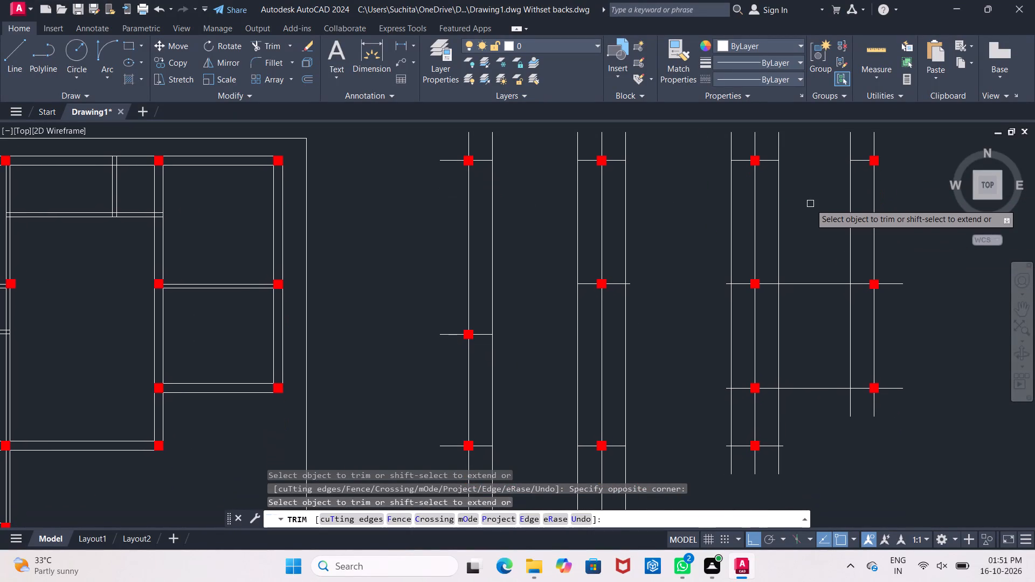
{"action": "left_click_drag", "start_coordinate": [813, 202], "coordinate": [801, 428]}
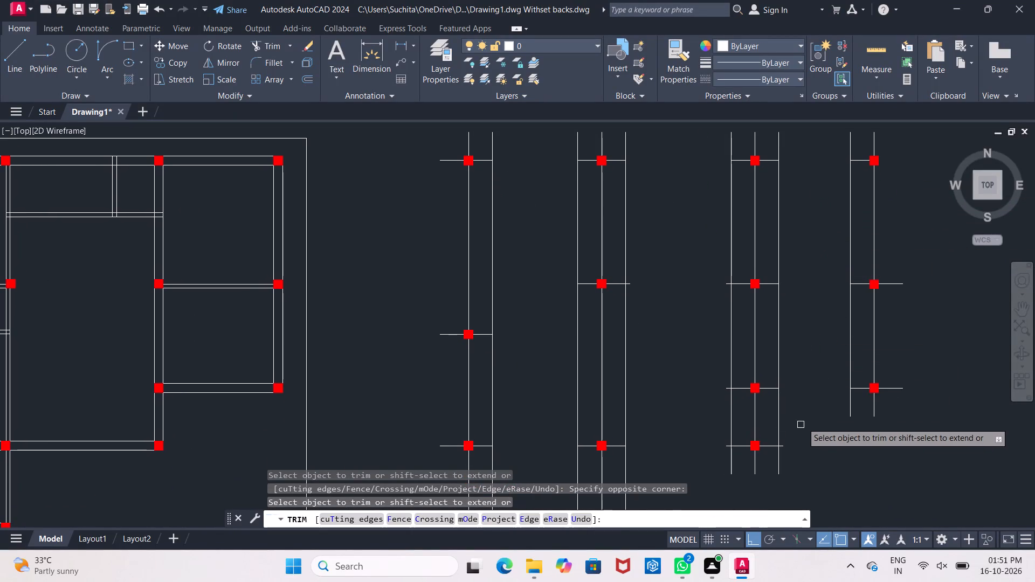
{"action": "scroll", "coordinate": [816, 397], "scroll_direction": "down", "scroll_amount": 2}
{"action": "scroll", "coordinate": [816, 397], "scroll_direction": "up", "scroll_amount": 1}
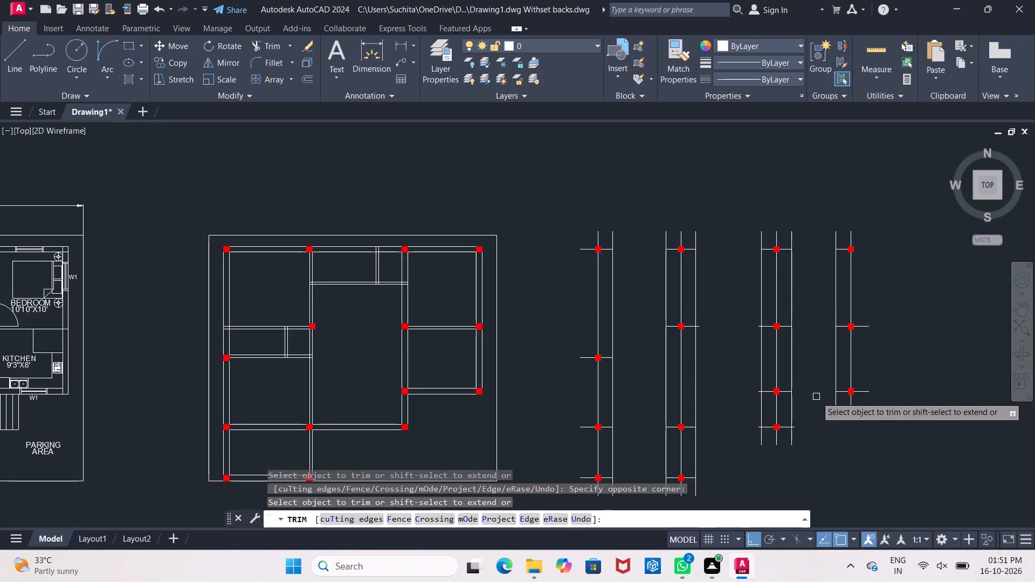
{"action": "scroll", "coordinate": [816, 397], "scroll_direction": "up", "scroll_amount": 1}
{"action": "key", "text": "Escape"}
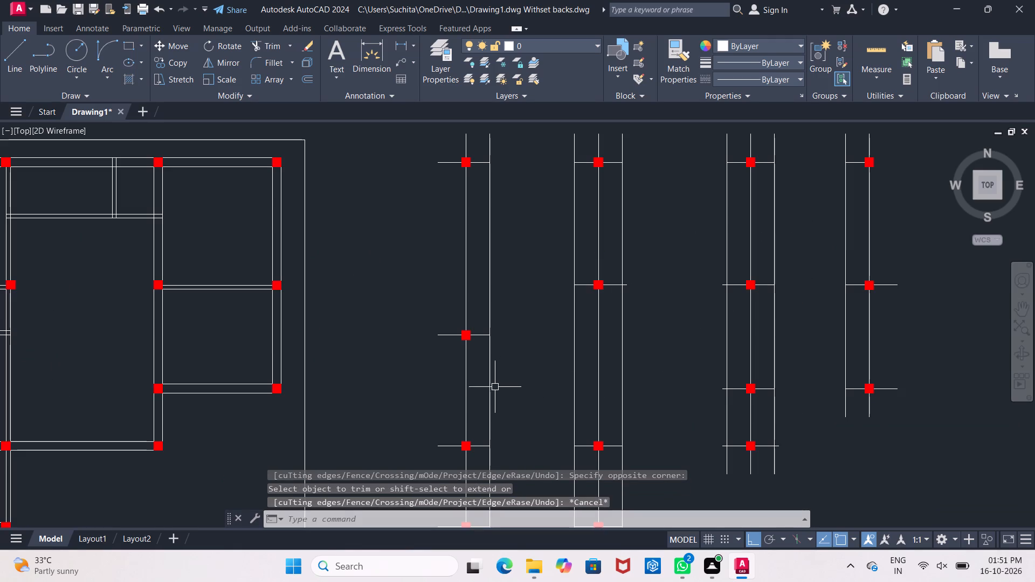
Delete the six vertical helper lines beside the four vertical centre lines.
{"action": "left_click", "coordinate": [492, 391]}
{"action": "left_click", "coordinate": [622, 385]}
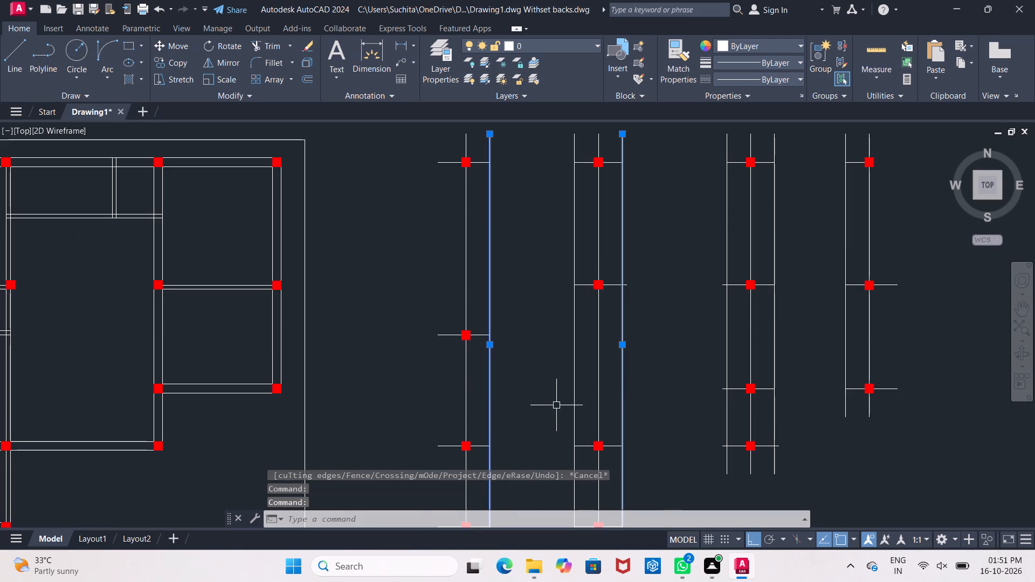
{"action": "left_click", "coordinate": [570, 395]}
{"action": "left_click", "coordinate": [571, 394]}
{"action": "left_click", "coordinate": [575, 398]}
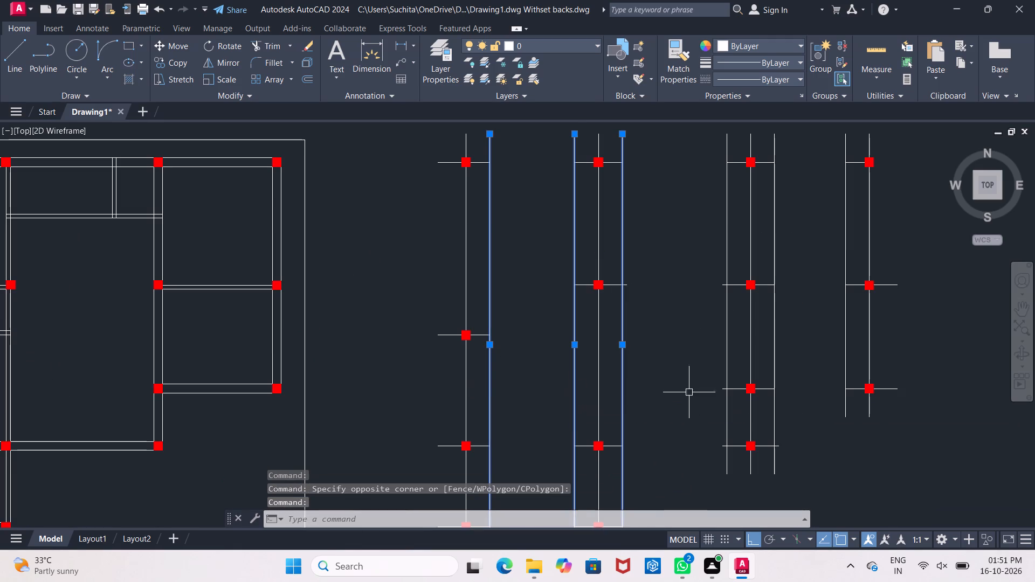
{"action": "left_click", "coordinate": [727, 355]}
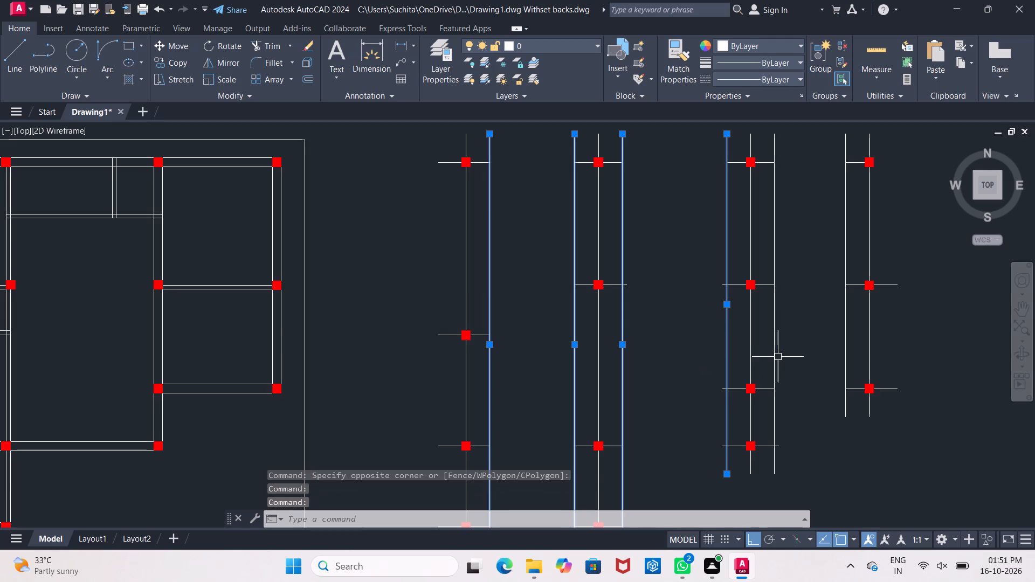
{"action": "left_click", "coordinate": [777, 358]}
{"action": "left_click", "coordinate": [846, 343]}
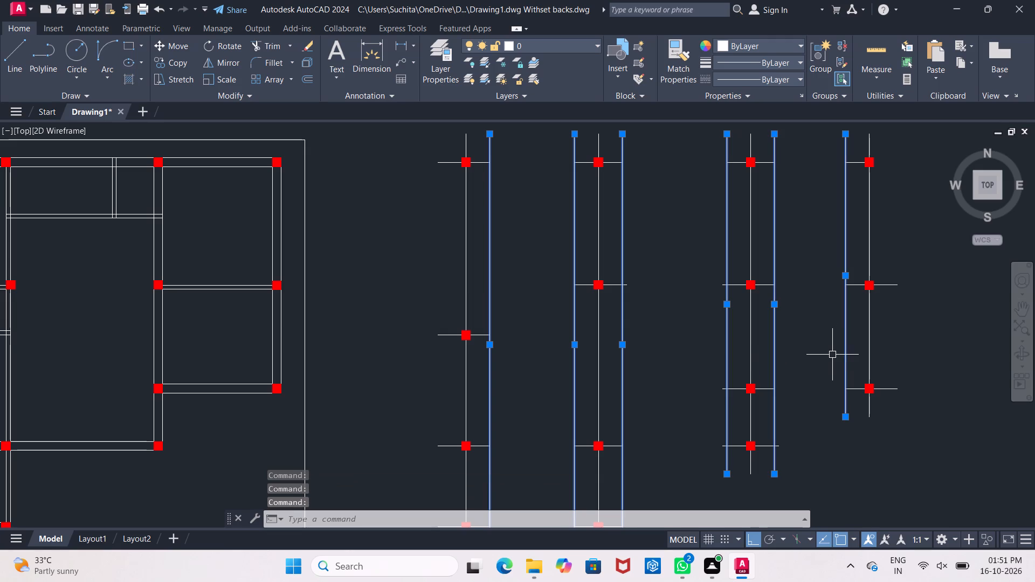
{"action": "key", "text": "Delete"}
Add a horizontal linear dimension between the top column centres of the first and second vertical centre lines, placed about 2'-4" above them.
{"action": "scroll", "coordinate": [830, 355], "scroll_direction": "down", "scroll_amount": 3}
{"action": "scroll", "coordinate": [830, 344], "scroll_direction": "up", "scroll_amount": 2}
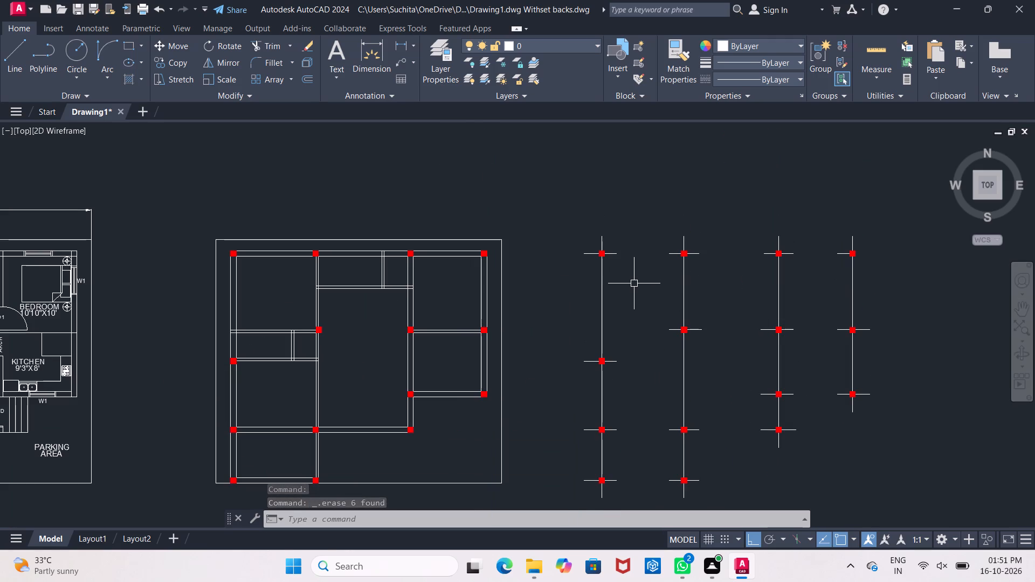
{"action": "scroll", "coordinate": [636, 284], "scroll_direction": "down", "scroll_amount": 2}
{"action": "scroll", "coordinate": [656, 314], "scroll_direction": "up", "scroll_amount": 2}
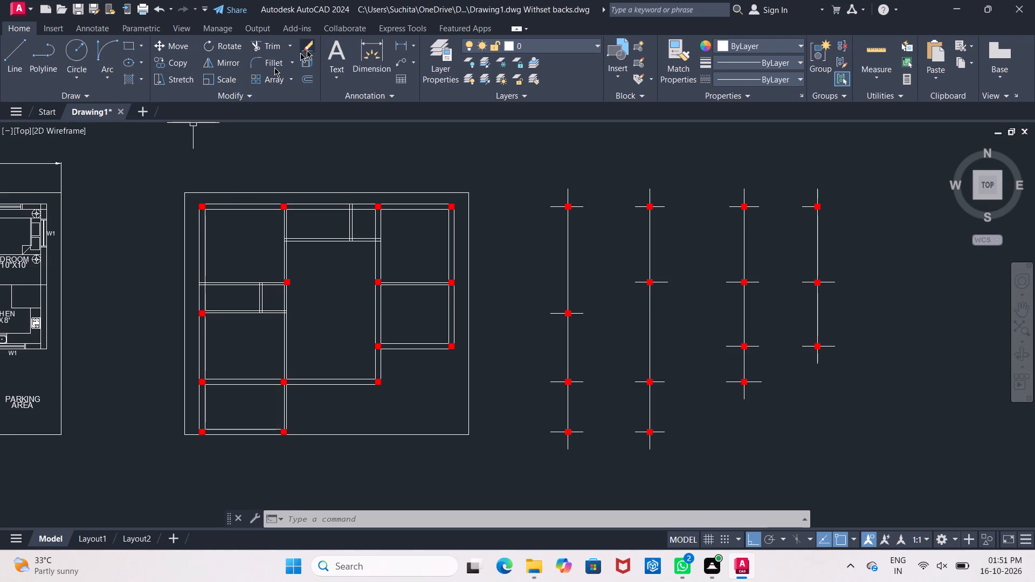
{"action": "left_click", "coordinate": [401, 45]}
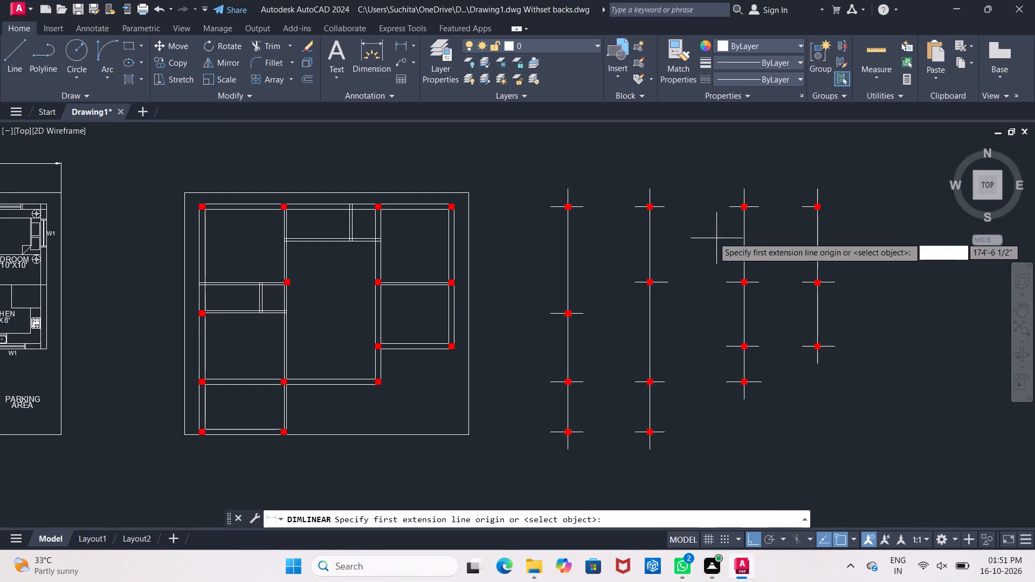
{"action": "scroll", "coordinate": [594, 205], "scroll_direction": "up", "scroll_amount": 5}
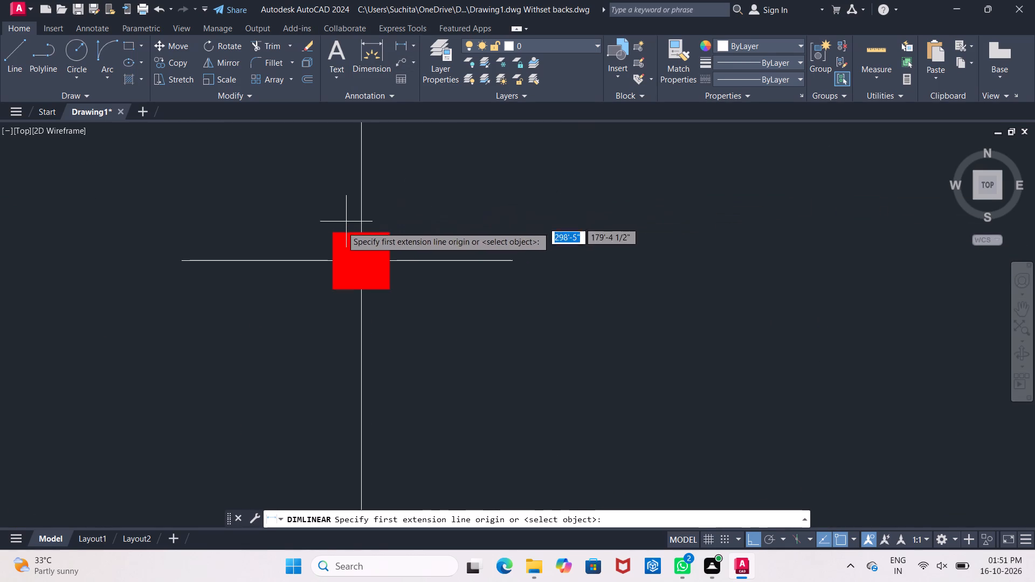
{"action": "left_click", "coordinate": [360, 261]}
{"action": "middle_click_drag", "start_coordinate": [783, 285], "coordinate": [425, 241]}
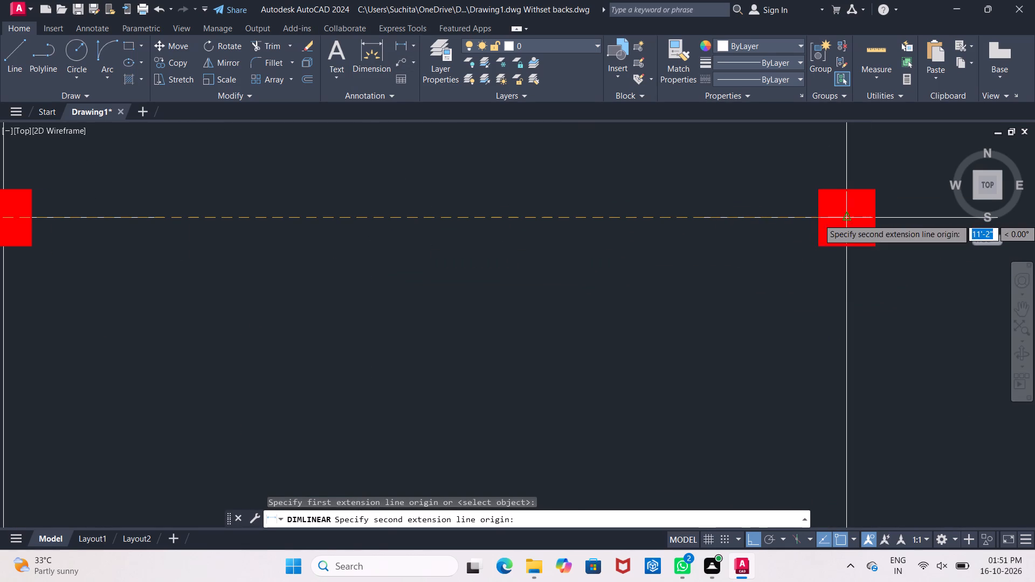
{"action": "left_click_drag", "start_coordinate": [848, 219], "coordinate": [848, 214]}
{"action": "middle_click_drag", "start_coordinate": [851, 169], "coordinate": [836, 222]}
{"action": "scroll", "coordinate": [851, 169], "scroll_direction": "down", "scroll_amount": 2}
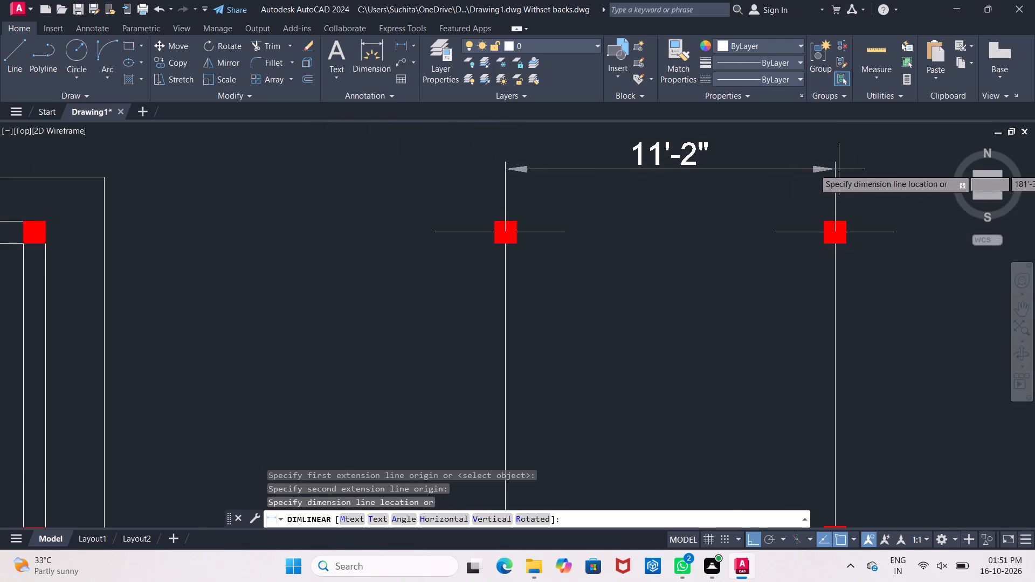
{"action": "left_click", "coordinate": [839, 165]}
Add a linear dimension between the top column centres of the second and third vertical centre lines, in line with the first dimension.
{"action": "middle_click_drag", "start_coordinate": [872, 165], "coordinate": [651, 162]}
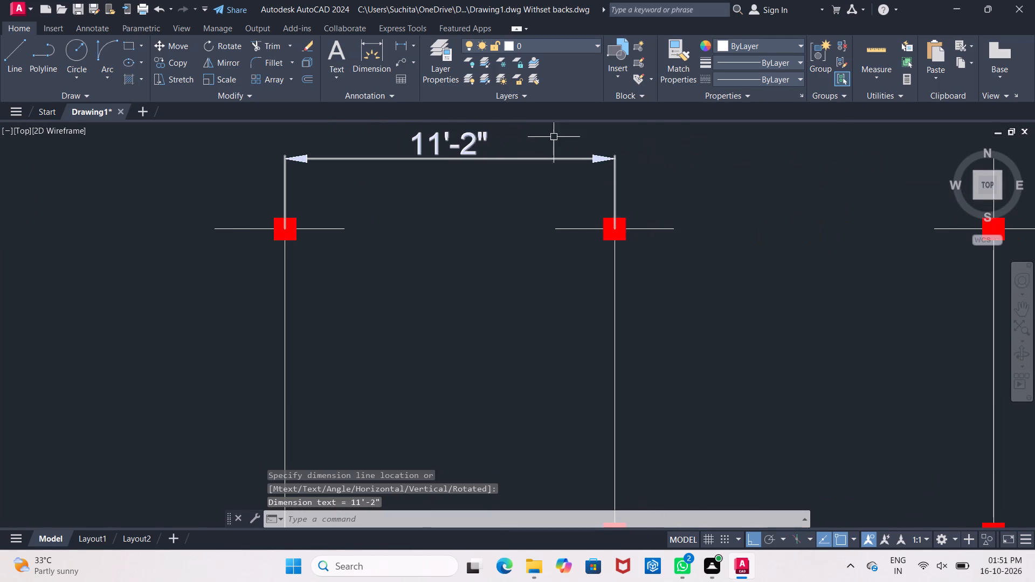
{"action": "left_click", "coordinate": [406, 43]}
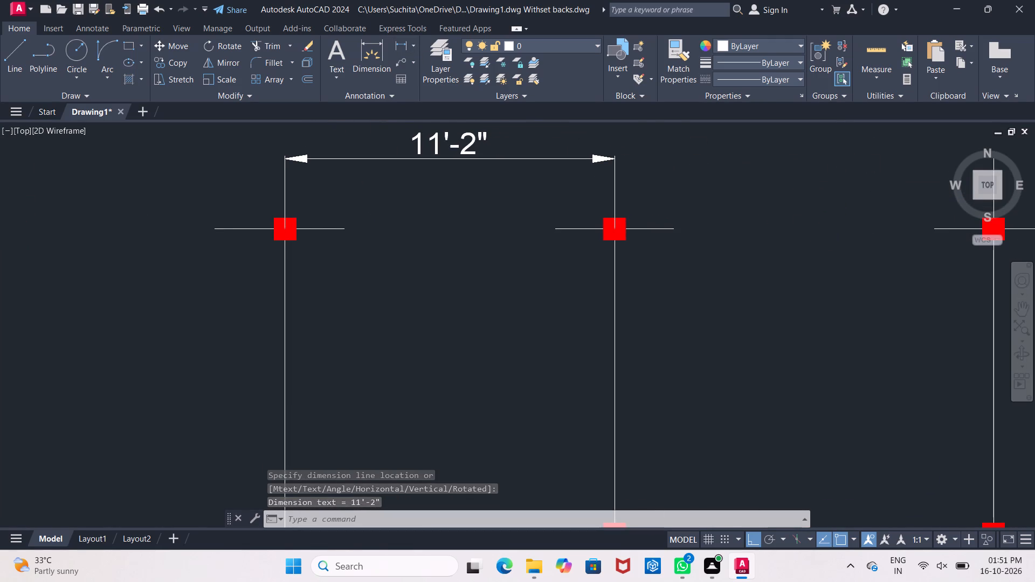
{"action": "left_click", "coordinate": [615, 231]}
{"action": "middle_click_drag", "start_coordinate": [721, 226], "coordinate": [410, 220]}
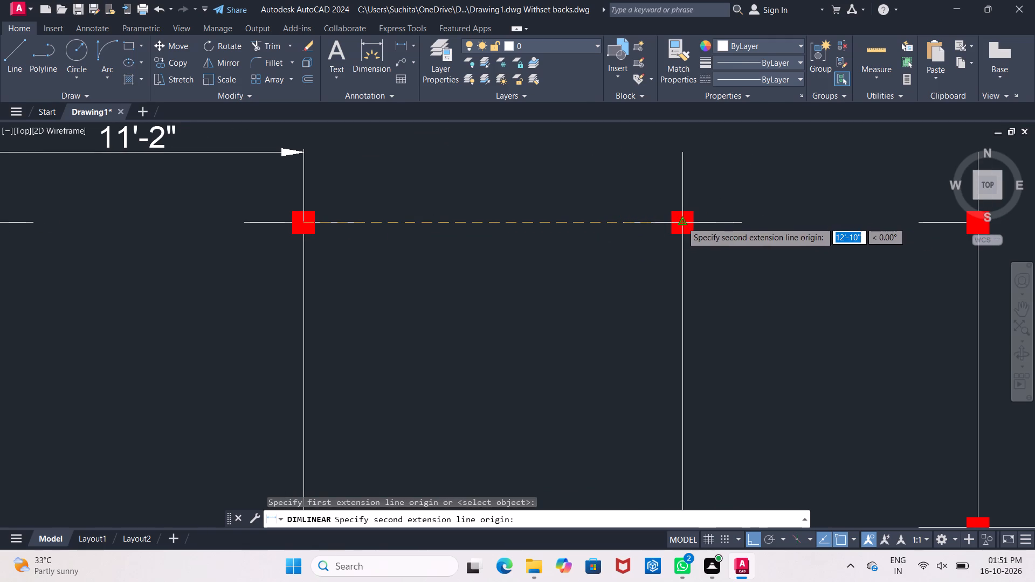
{"action": "left_click", "coordinate": [682, 222]}
{"action": "left_click", "coordinate": [681, 150]}
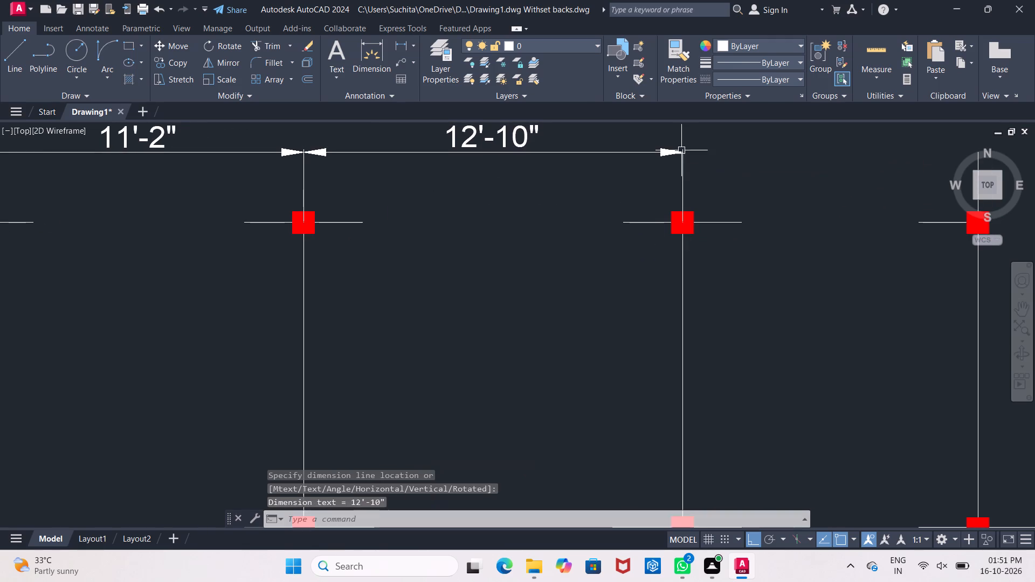
Add a linear dimension between the top column centres of the third and fourth vertical centre lines, level with the other top dimensions.
{"action": "middle_click_drag", "start_coordinate": [730, 178], "coordinate": [561, 179]}
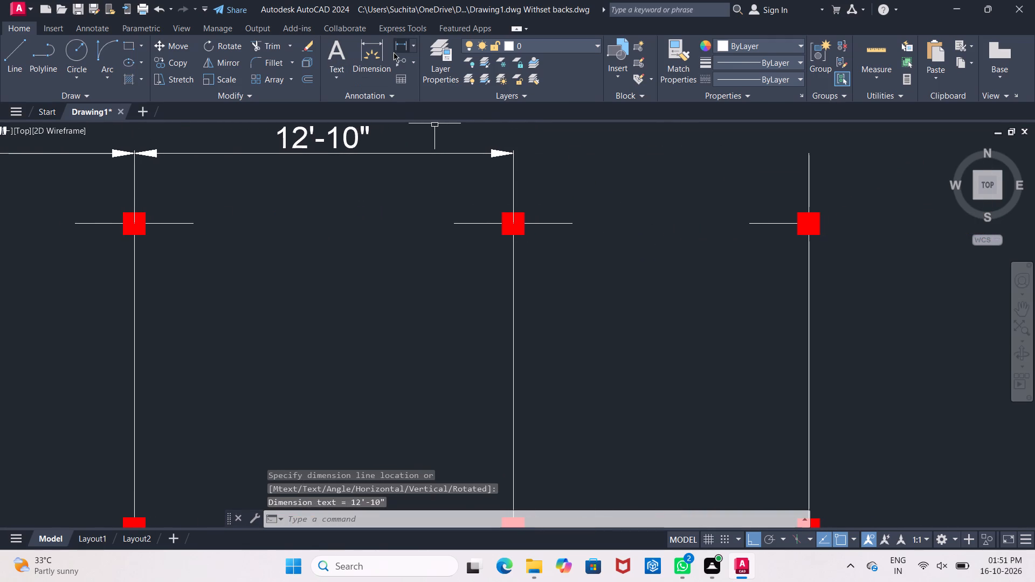
{"action": "left_click", "coordinate": [394, 52]}
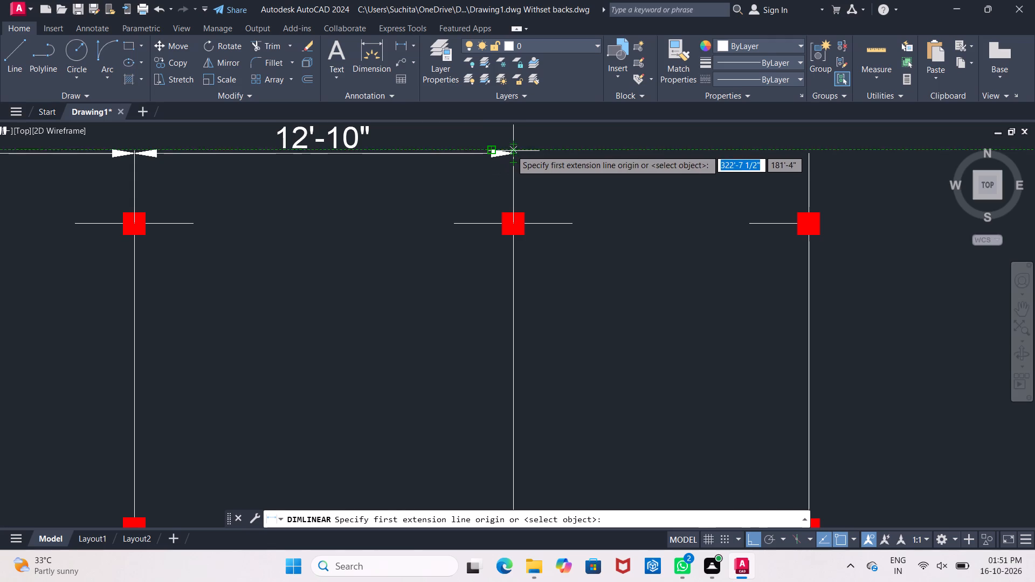
{"action": "scroll", "coordinate": [512, 222], "scroll_direction": "up", "scroll_amount": 2}
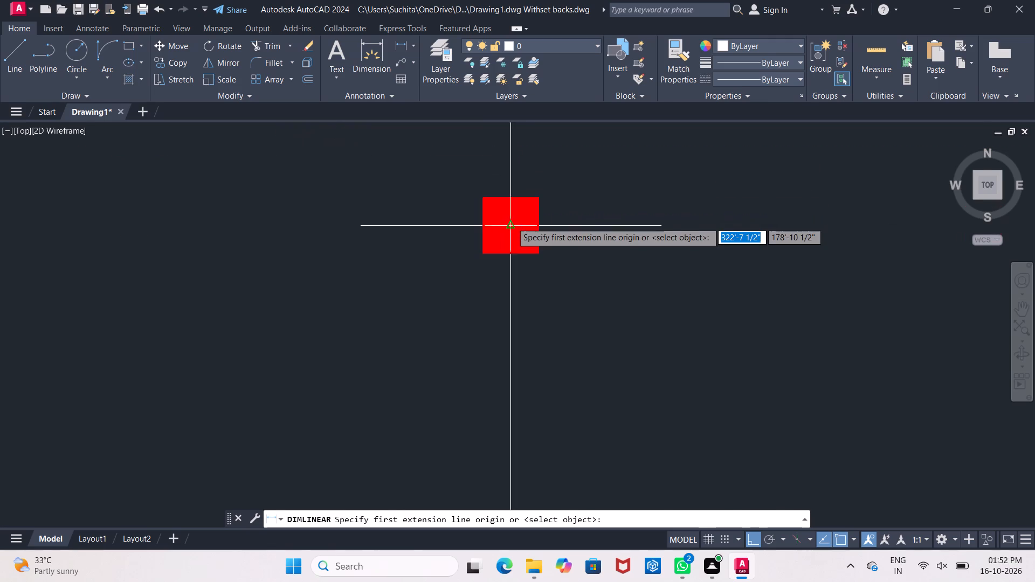
{"action": "scroll", "coordinate": [512, 213], "scroll_direction": "up", "scroll_amount": 2}
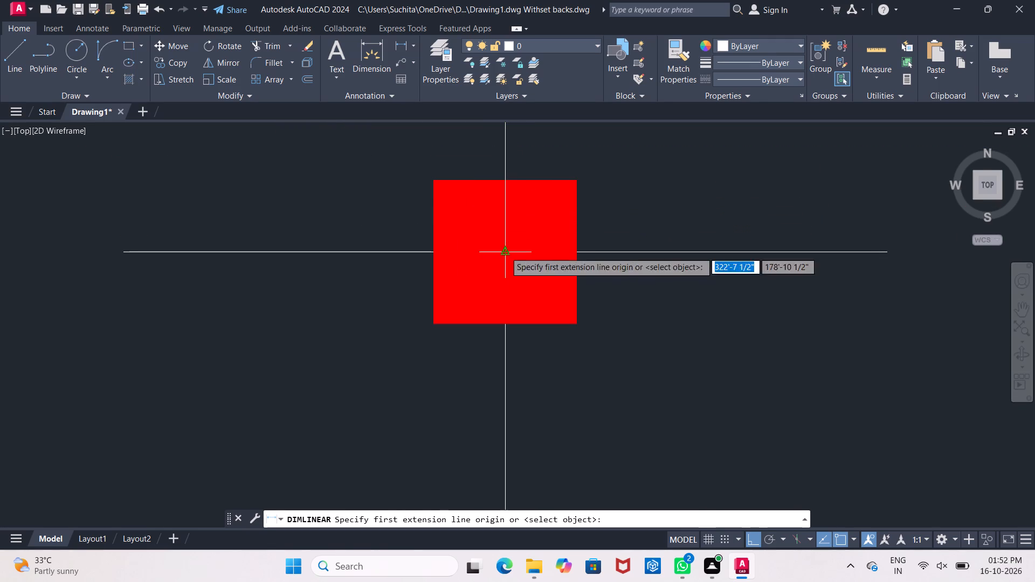
{"action": "left_click", "coordinate": [505, 252]}
{"action": "middle_click_drag", "start_coordinate": [697, 256], "coordinate": [160, 210]}
{"action": "middle_click", "coordinate": [601, 238]}
{"action": "scroll", "coordinate": [601, 239], "scroll_direction": "down", "scroll_amount": 3}
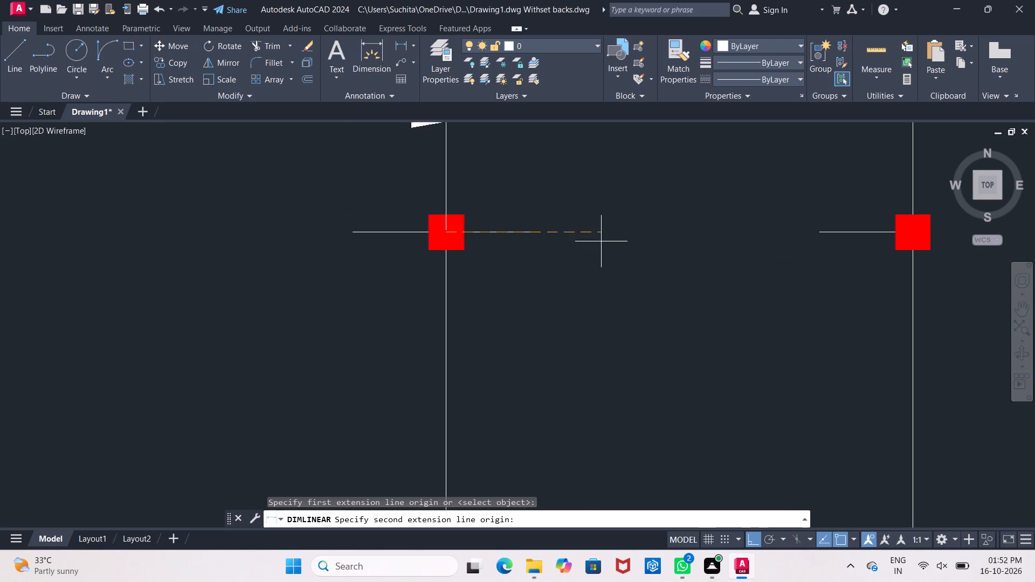
{"action": "scroll", "coordinate": [696, 250], "scroll_direction": "down", "scroll_amount": 2}
{"action": "middle_click_drag", "start_coordinate": [760, 255], "coordinate": [326, 253]}
{"action": "scroll", "coordinate": [397, 245], "scroll_direction": "up", "scroll_amount": 2}
{"action": "scroll", "coordinate": [263, 230], "scroll_direction": "up", "scroll_amount": 1}
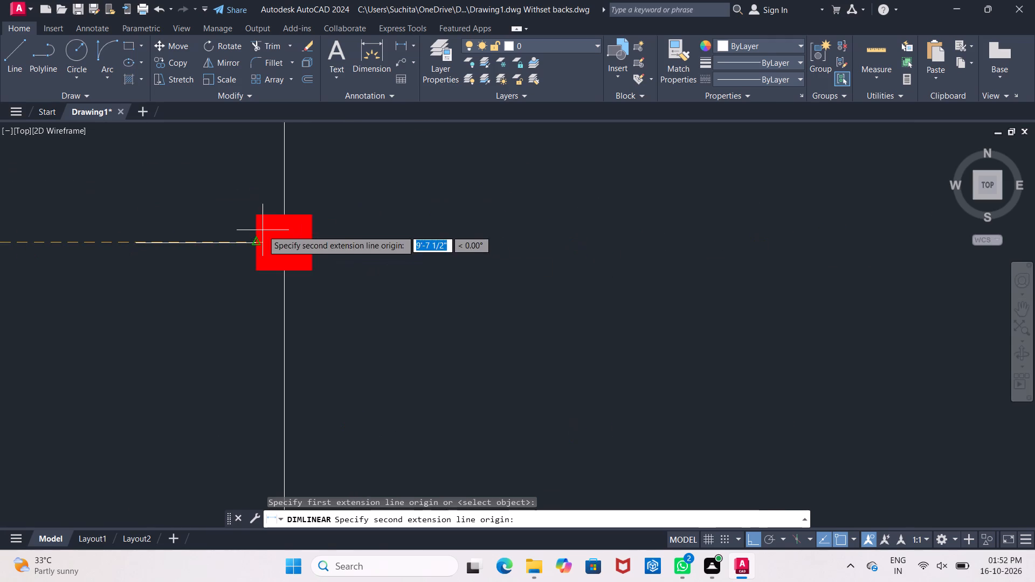
{"action": "left_click", "coordinate": [287, 241]}
{"action": "middle_click_drag", "start_coordinate": [299, 144], "coordinate": [608, 282]}
{"action": "scroll", "coordinate": [601, 269], "scroll_direction": "down", "scroll_amount": 1}
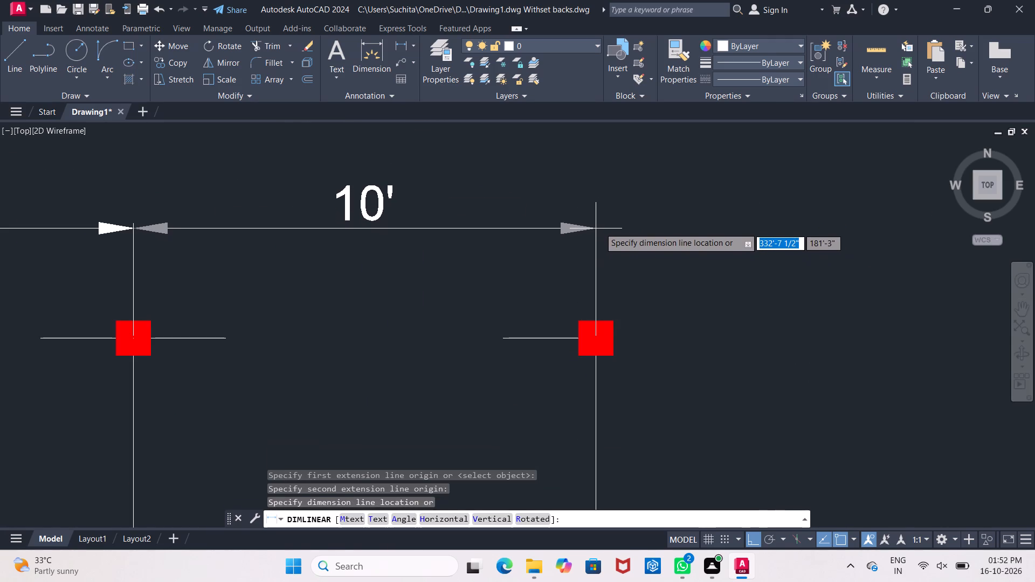
{"action": "left_click", "coordinate": [599, 227]}
Add a vertical linear dimension between the first and second column centres of the leftmost centre line, placed about 2'-4" to its left.
{"action": "scroll", "coordinate": [581, 268], "scroll_direction": "down", "scroll_amount": 2}
{"action": "middle_click_drag", "start_coordinate": [581, 268], "coordinate": [611, 178]}
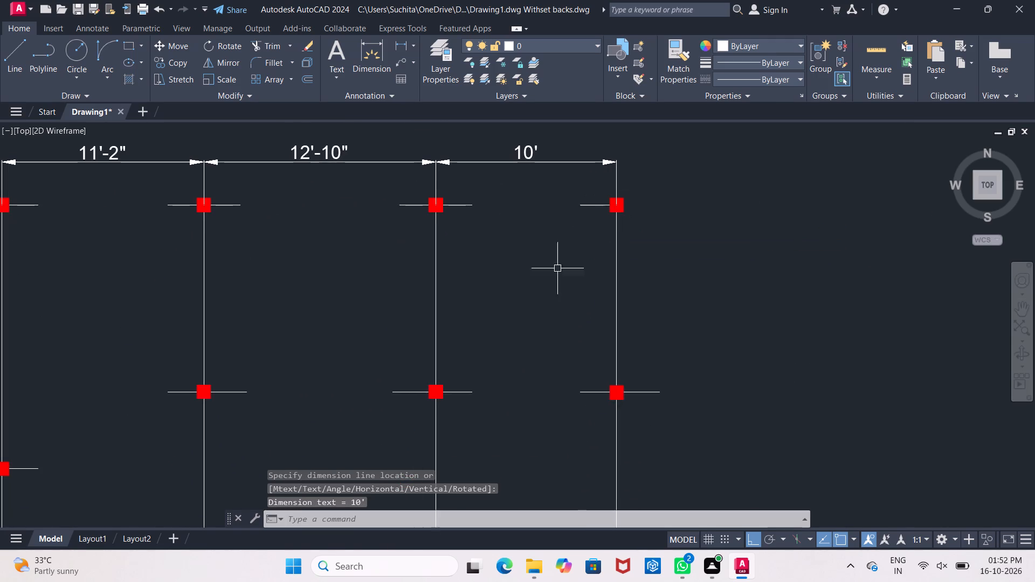
{"action": "scroll", "coordinate": [557, 268], "scroll_direction": "down", "scroll_amount": 1}
{"action": "middle_click_drag", "start_coordinate": [557, 268], "coordinate": [702, 212]}
{"action": "left_click", "coordinate": [405, 48]}
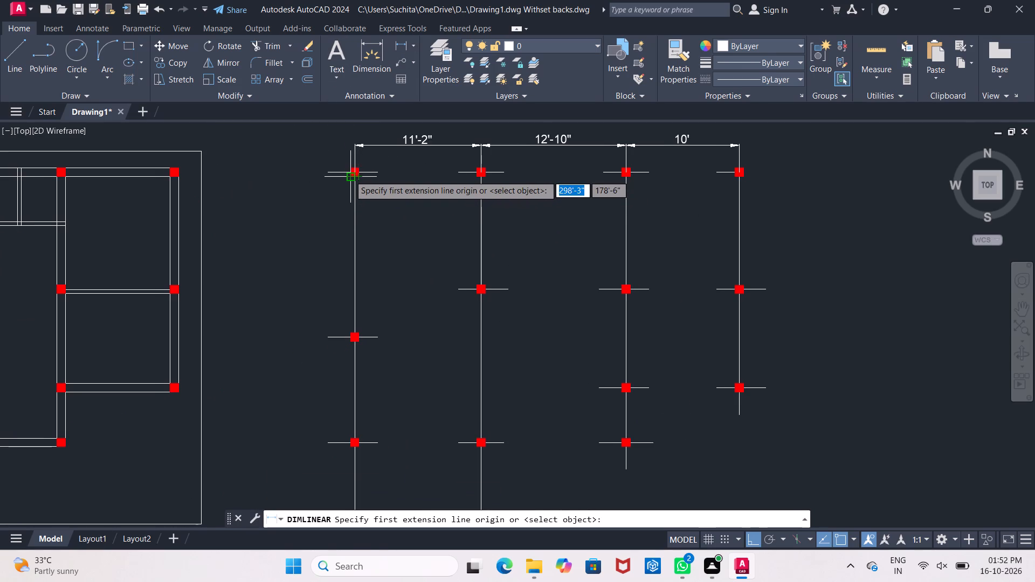
{"action": "scroll", "coordinate": [349, 175], "scroll_direction": "up", "scroll_amount": 4}
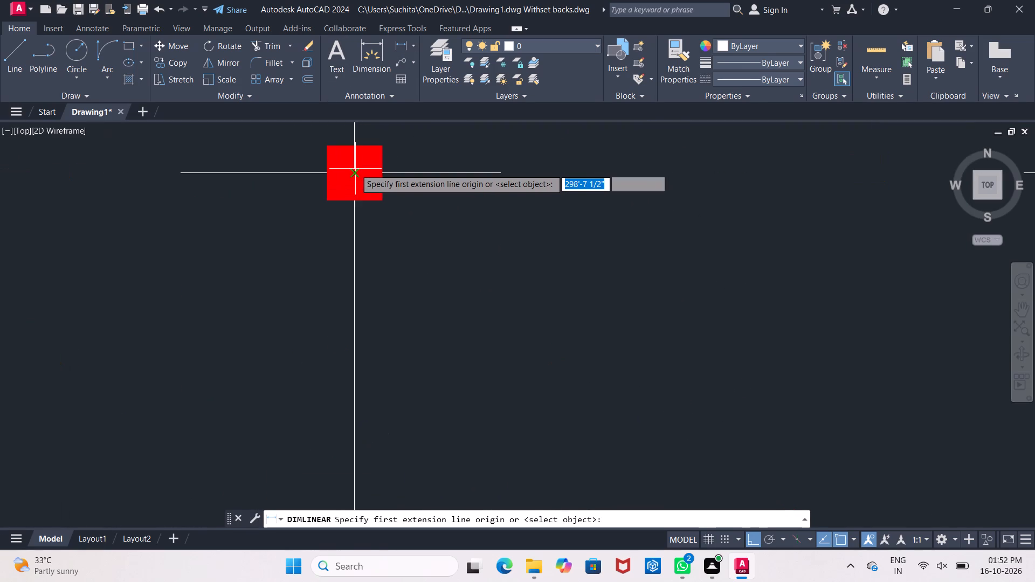
{"action": "left_click", "coordinate": [355, 175]}
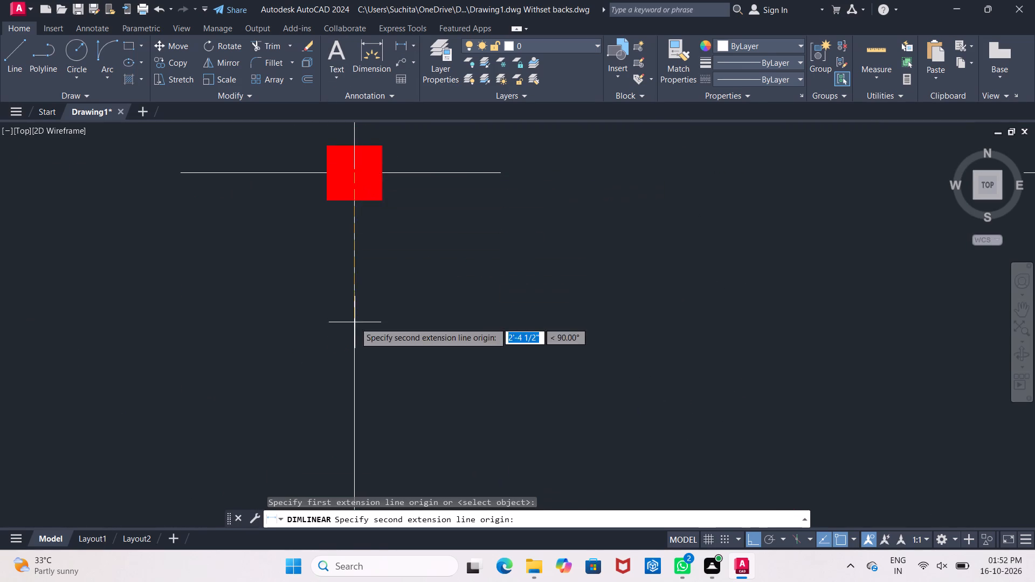
{"action": "middle_click_drag", "start_coordinate": [355, 322], "coordinate": [377, 197]}
{"action": "scroll", "coordinate": [377, 197], "scroll_direction": "down", "scroll_amount": 3}
{"action": "middle_click_drag", "start_coordinate": [390, 390], "coordinate": [407, 280]}
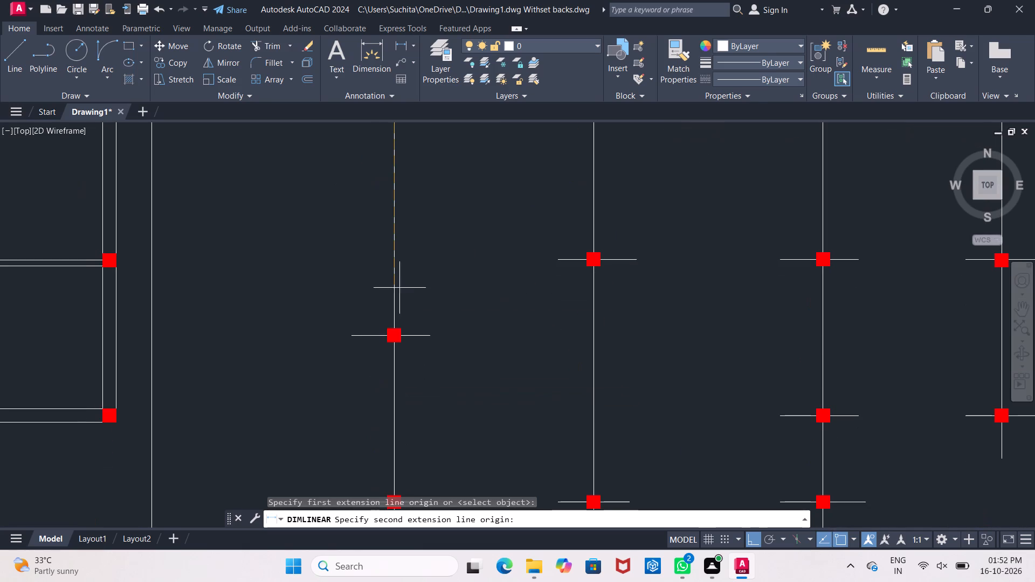
{"action": "scroll", "coordinate": [381, 332], "scroll_direction": "up", "scroll_amount": 4}
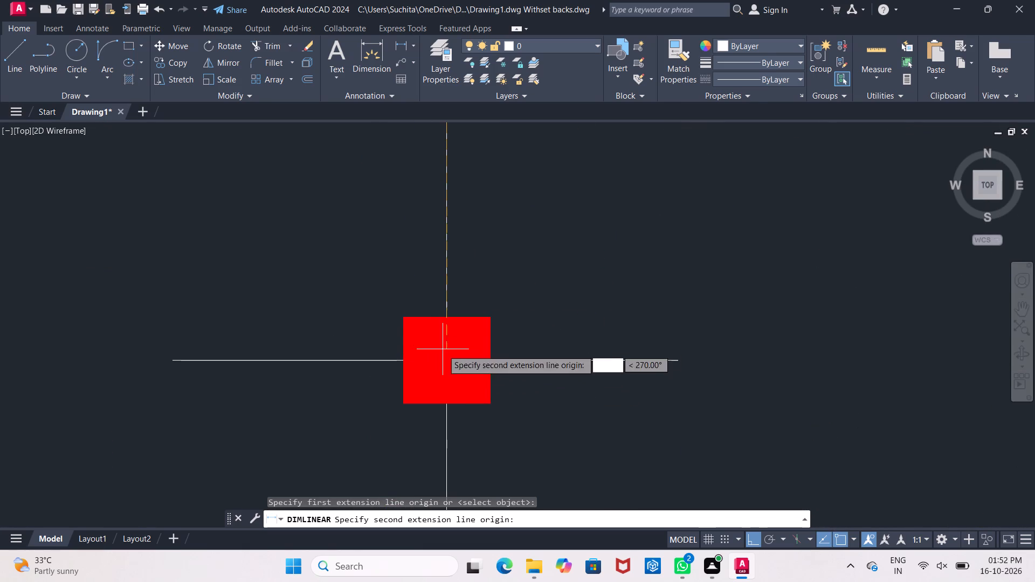
{"action": "left_click", "coordinate": [445, 360]}
{"action": "scroll", "coordinate": [314, 361], "scroll_direction": "down", "scroll_amount": 3}
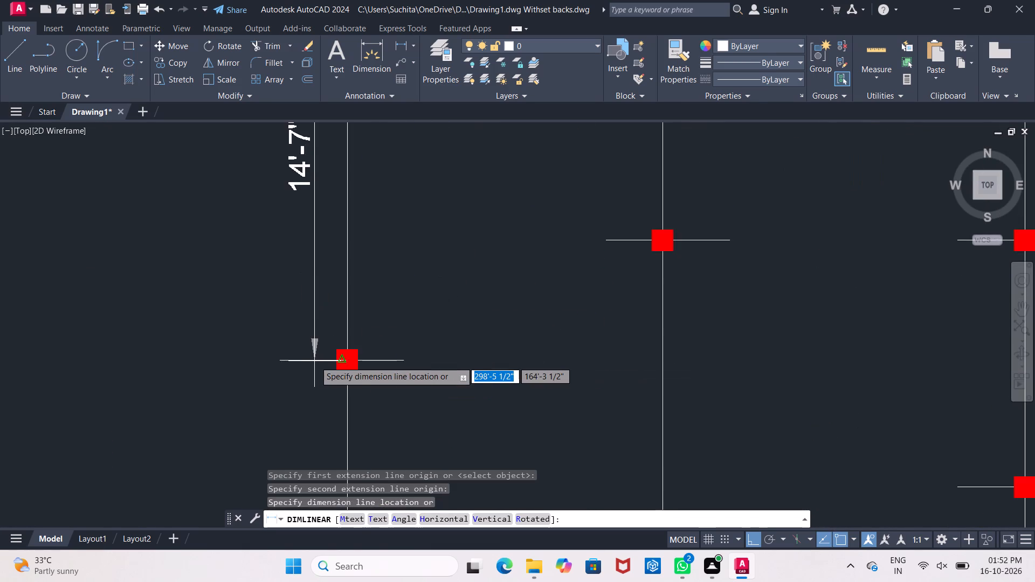
{"action": "scroll", "coordinate": [316, 361], "scroll_direction": "down", "scroll_amount": 2}
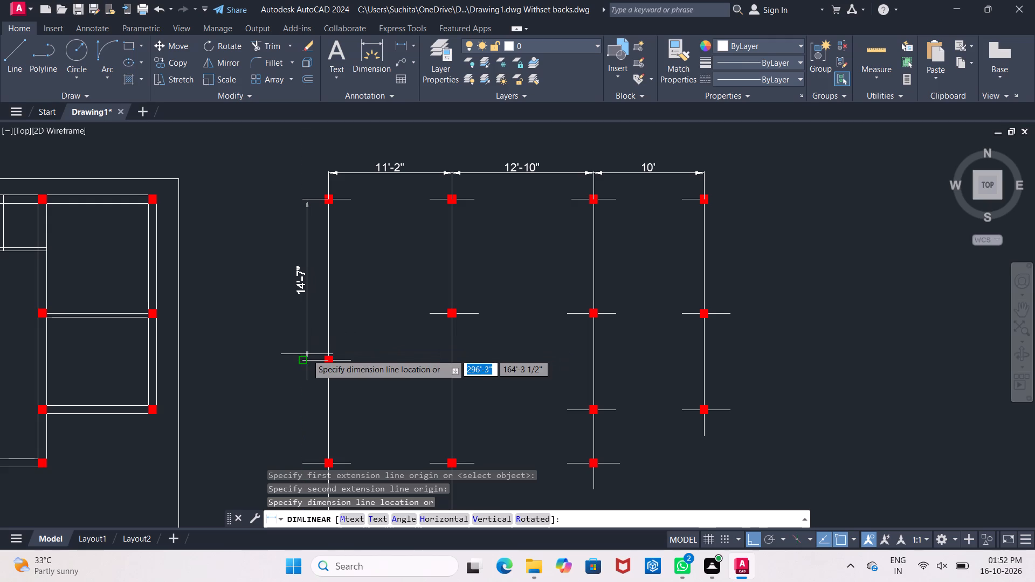
{"action": "left_click", "coordinate": [307, 354]}
Add a vertical linear dimension between the second and third column centres of the leftmost centre line, in line with the dimension above.
{"action": "middle_click_drag", "start_coordinate": [319, 383], "coordinate": [350, 258]}
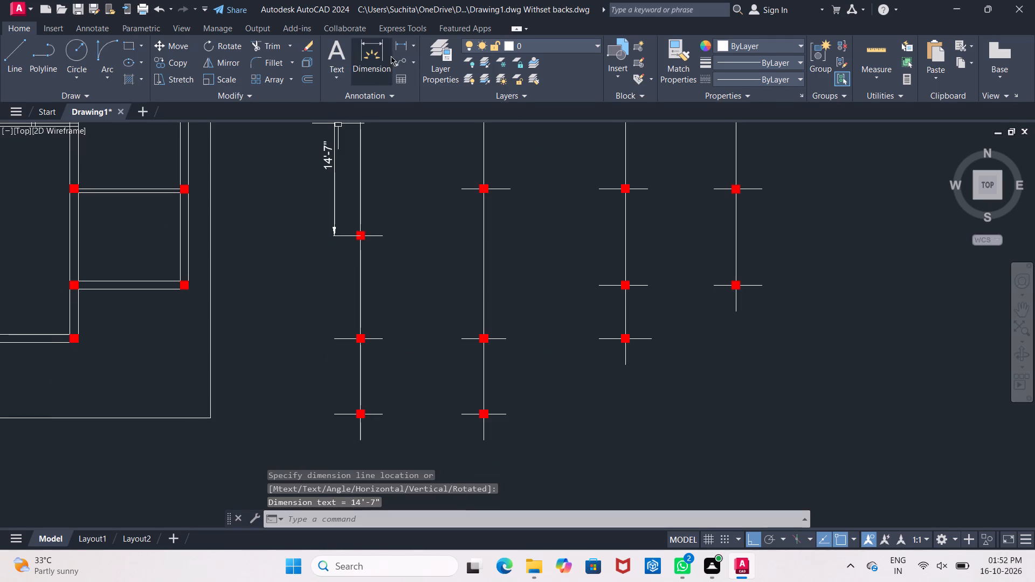
{"action": "left_click", "coordinate": [403, 51]}
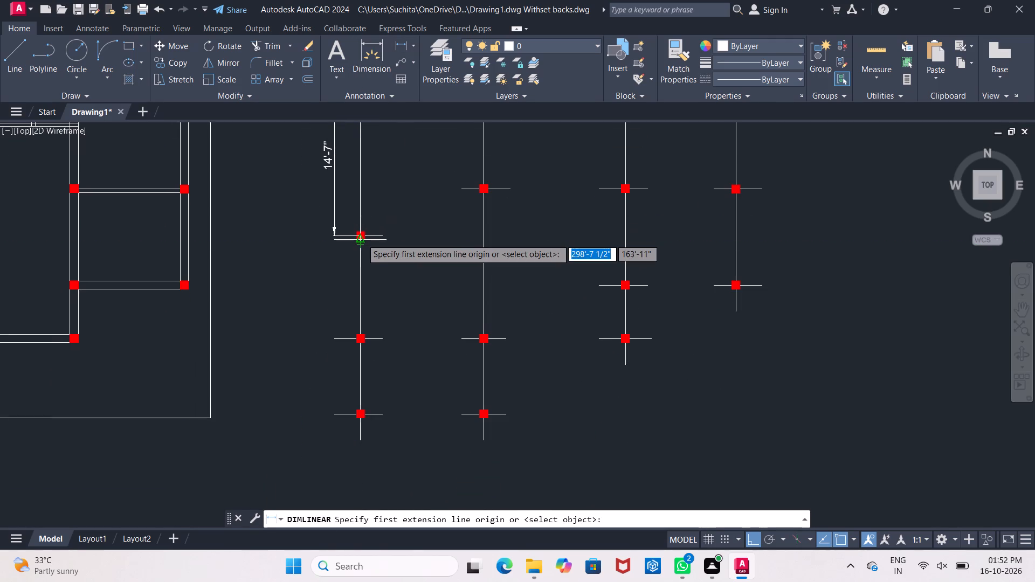
{"action": "scroll", "coordinate": [362, 239], "scroll_direction": "up", "scroll_amount": 3}
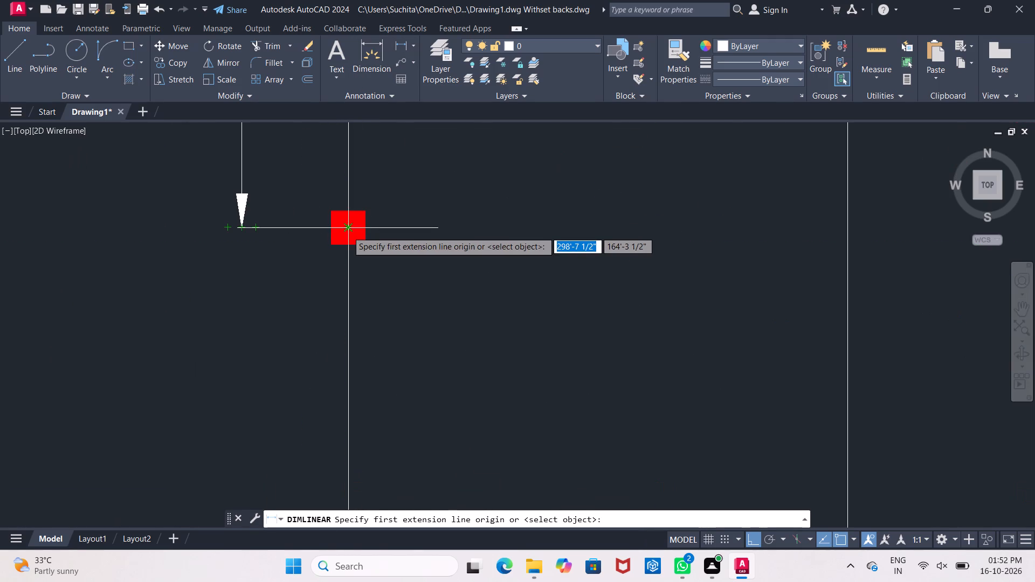
{"action": "left_click", "coordinate": [347, 231]}
{"action": "middle_click_drag", "start_coordinate": [337, 396], "coordinate": [370, 227]}
{"action": "scroll", "coordinate": [370, 262], "scroll_direction": "down", "scroll_amount": 2}
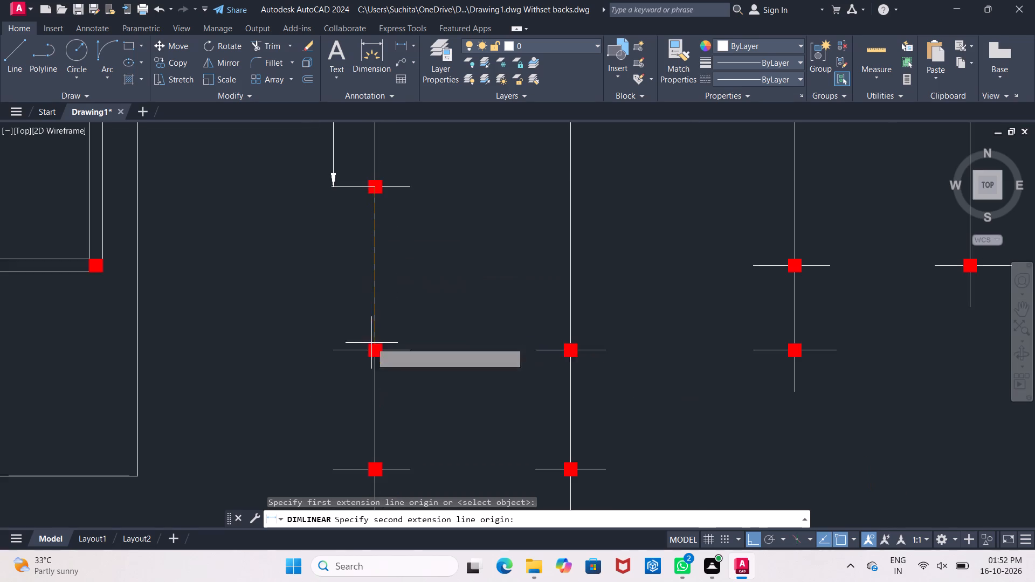
{"action": "scroll", "coordinate": [372, 348], "scroll_direction": "up", "scroll_amount": 4}
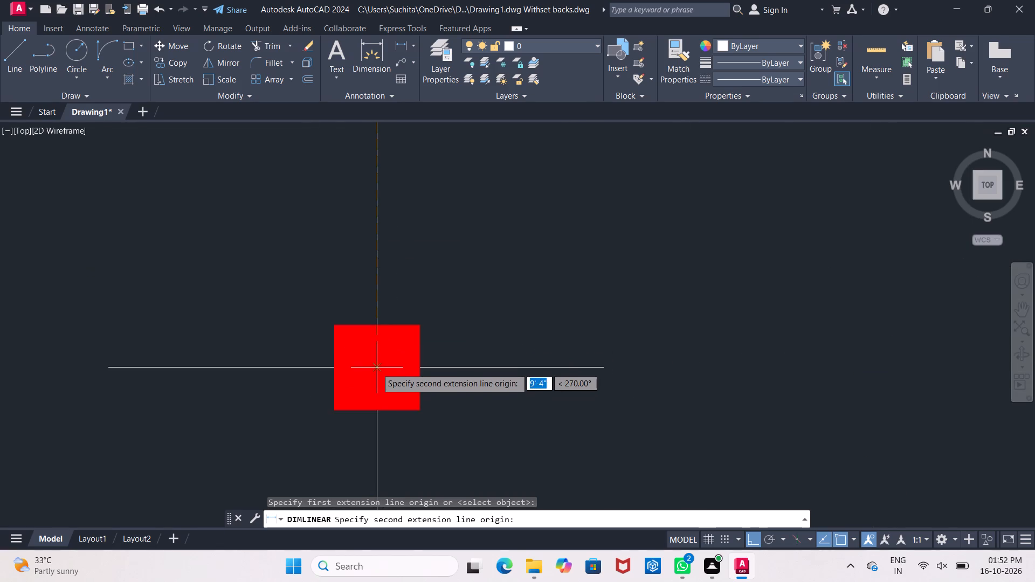
{"action": "left_click", "coordinate": [376, 368]}
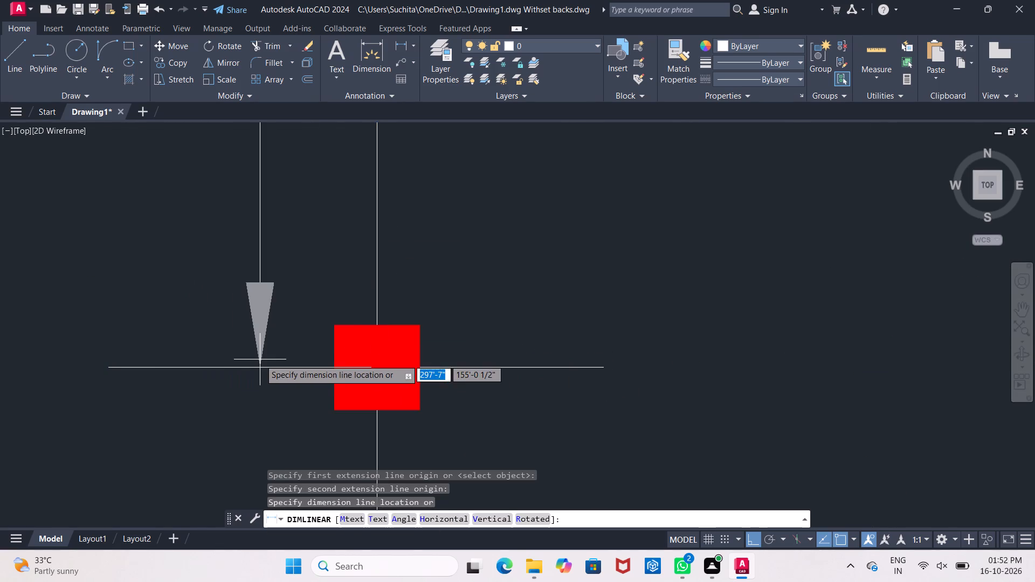
{"action": "left_click", "coordinate": [112, 366]}
Add a vertical linear dimension between the third and bottom column centres of the leftmost centre line, in line with the dimensions above.
{"action": "scroll", "coordinate": [114, 368], "scroll_direction": "down", "scroll_amount": 3}
{"action": "middle_click_drag", "start_coordinate": [167, 369], "coordinate": [250, 237]}
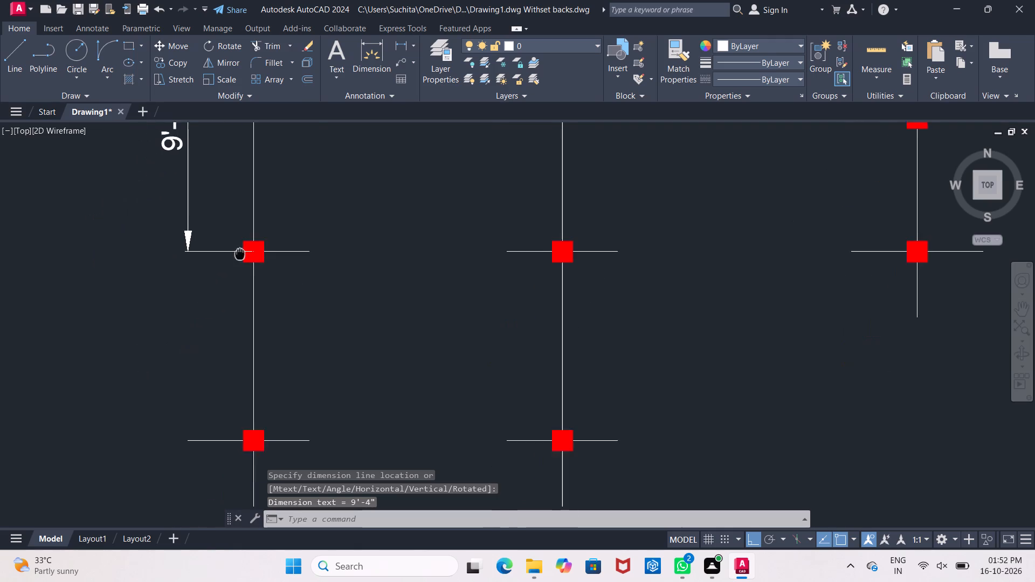
{"action": "middle_click_drag", "start_coordinate": [250, 237], "coordinate": [250, 235]}
{"action": "left_click", "coordinate": [394, 46]}
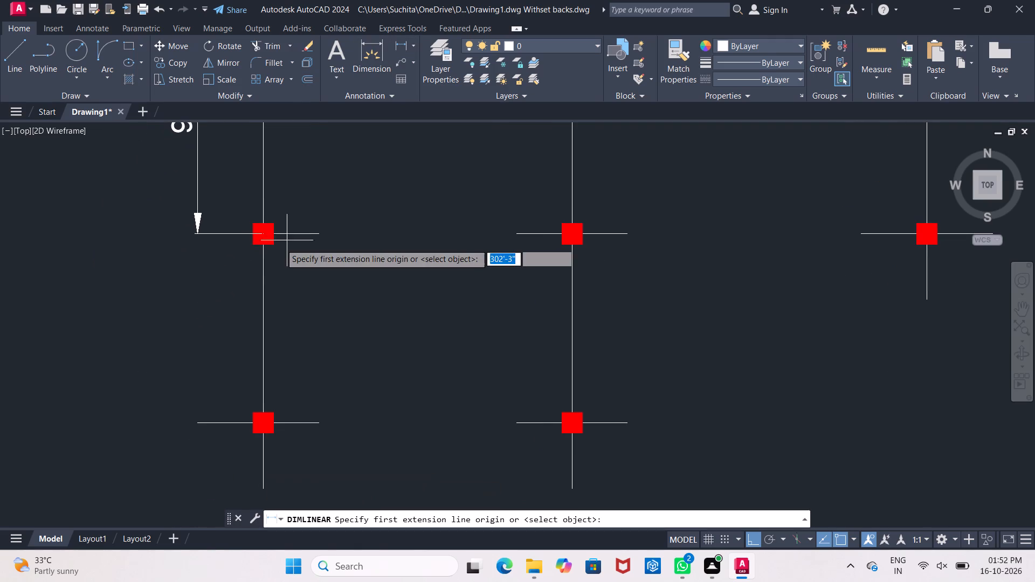
{"action": "scroll", "coordinate": [263, 245], "scroll_direction": "down", "scroll_amount": 2}
{"action": "scroll", "coordinate": [263, 245], "scroll_direction": "up", "scroll_amount": 5}
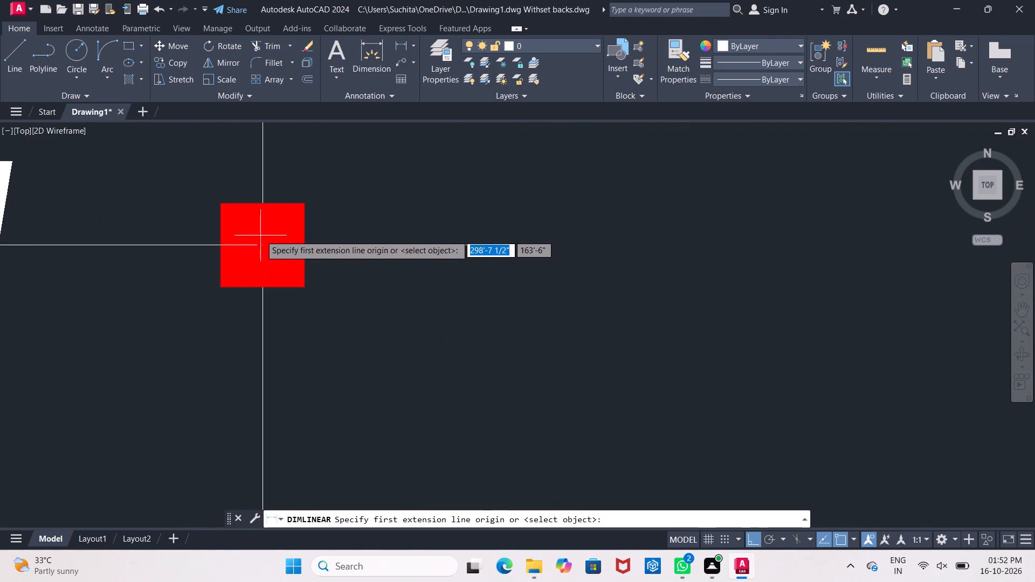
{"action": "left_click", "coordinate": [259, 242]}
{"action": "middle_click_drag", "start_coordinate": [262, 308], "coordinate": [342, 136]}
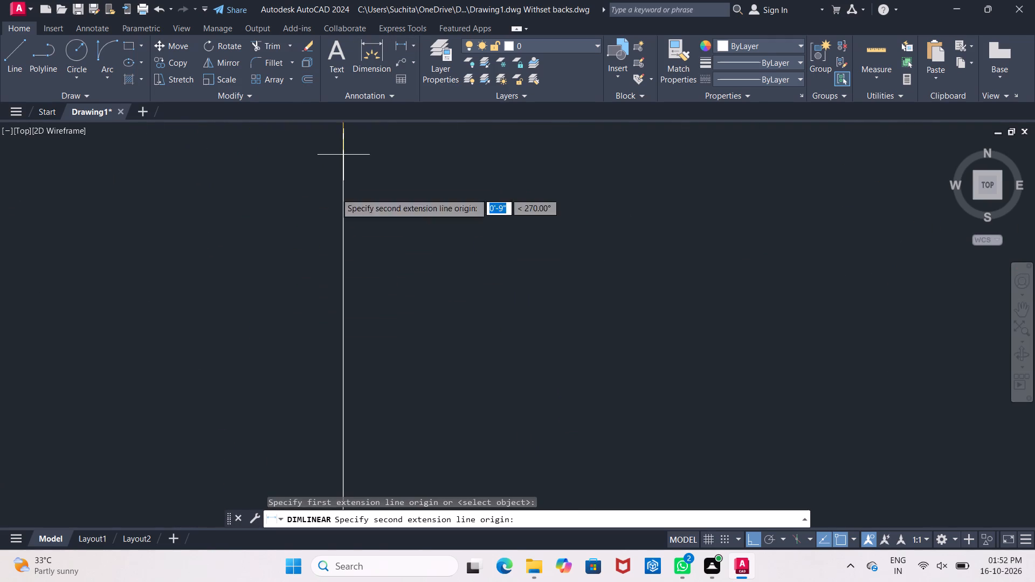
{"action": "middle_click_drag", "start_coordinate": [331, 334], "coordinate": [369, 138]}
{"action": "scroll", "coordinate": [335, 284], "scroll_direction": "down", "scroll_amount": 2}
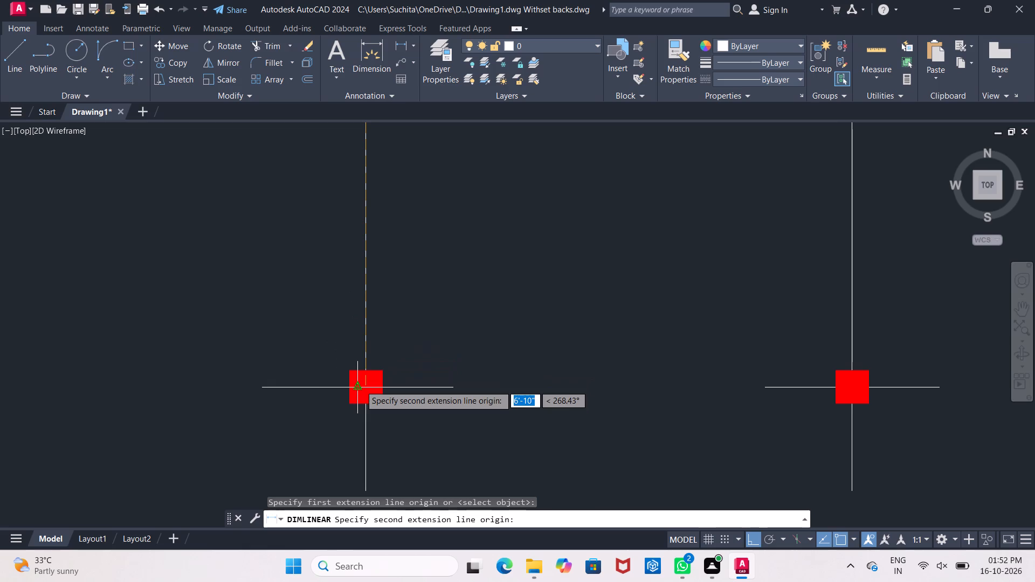
{"action": "left_click", "coordinate": [365, 385]}
{"action": "scroll", "coordinate": [245, 370], "scroll_direction": "down", "scroll_amount": 3}
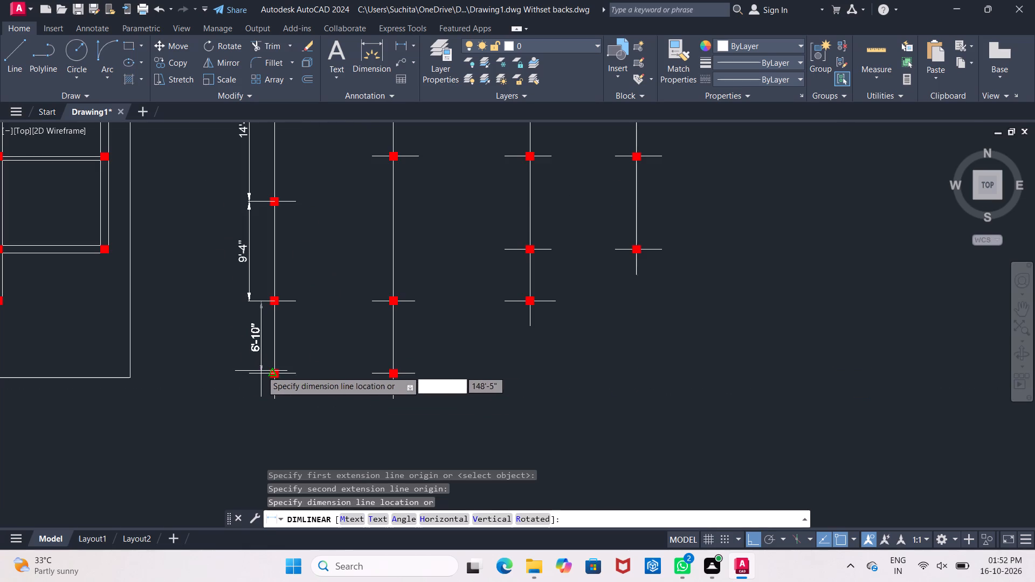
{"action": "scroll", "coordinate": [246, 370], "scroll_direction": "up", "scroll_amount": 2}
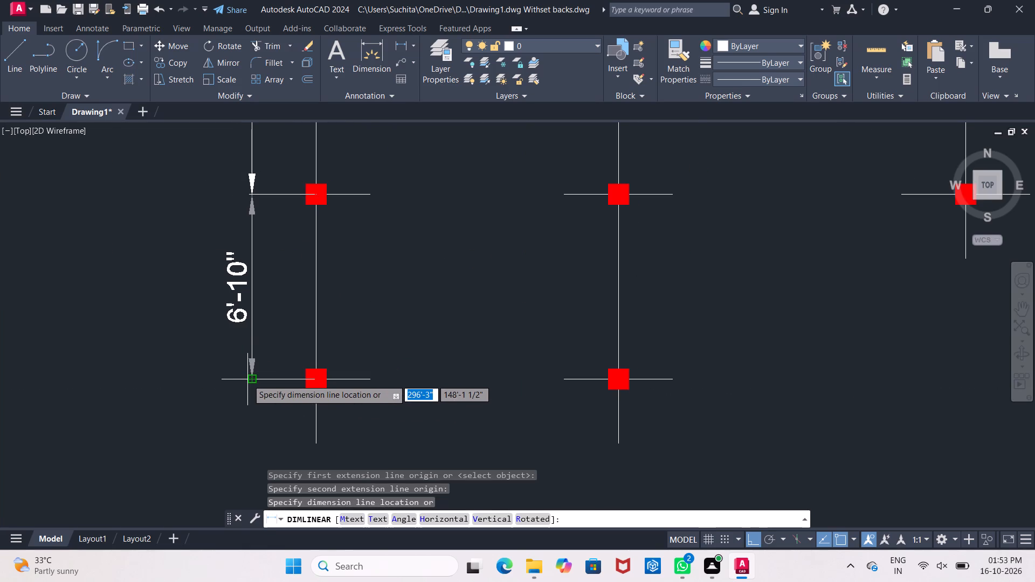
{"action": "left_click", "coordinate": [249, 380]}
Add a horizontal linear dimension between the bottom column centres of the first and second vertical centre lines, placed along the columns' horizontal centre line.
{"action": "scroll", "coordinate": [277, 398], "scroll_direction": "down", "scroll_amount": 3}
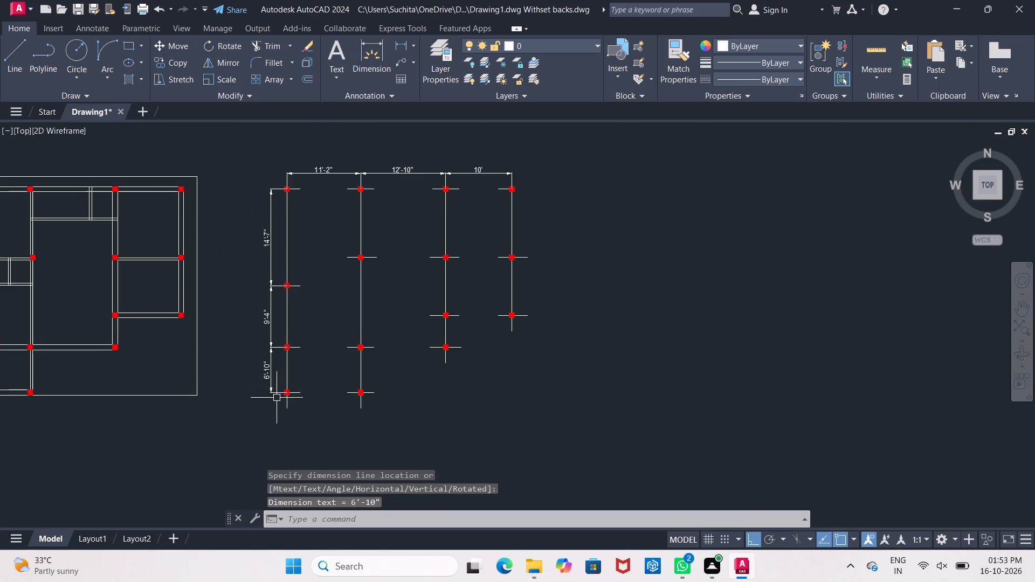
{"action": "scroll", "coordinate": [277, 398], "scroll_direction": "up", "scroll_amount": 3}
{"action": "left_click", "coordinate": [399, 47]}
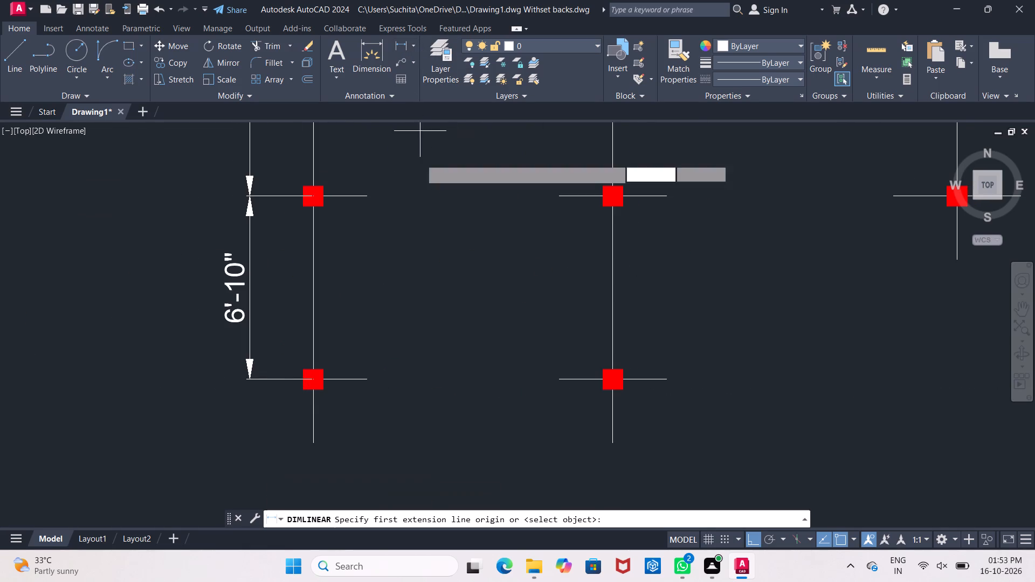
{"action": "left_click", "coordinate": [311, 378]}
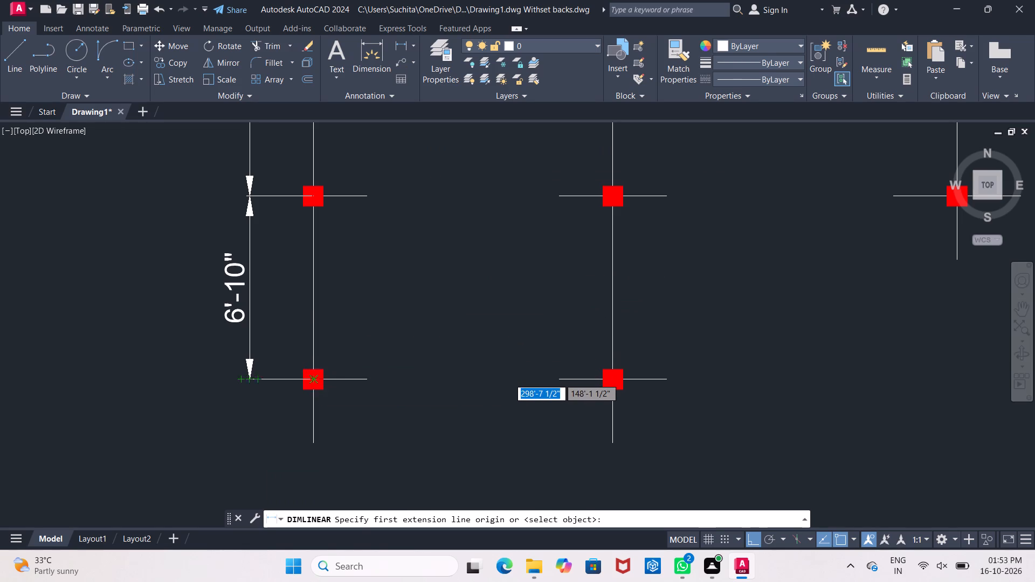
{"action": "left_click", "coordinate": [612, 379]}
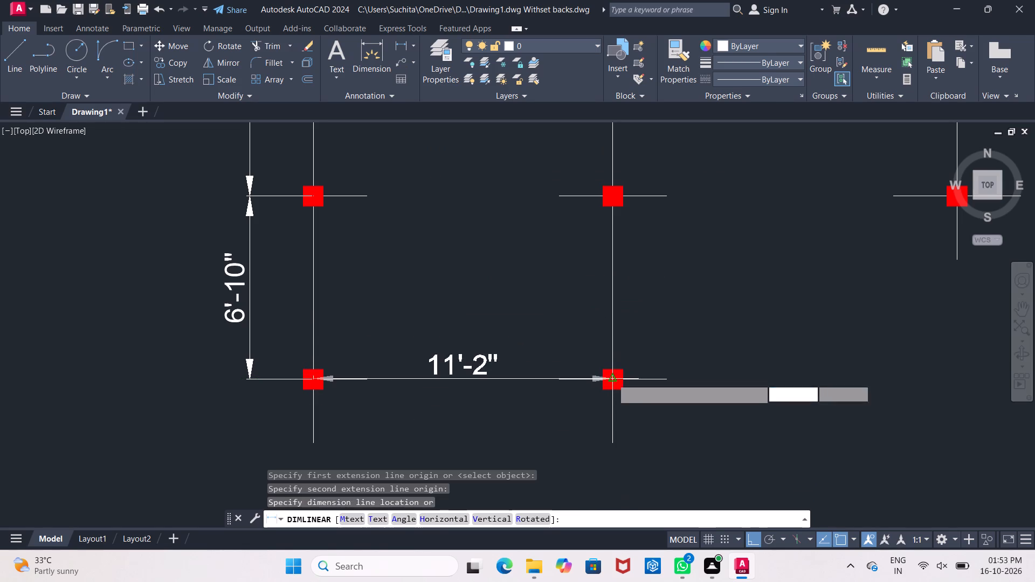
{"action": "left_click", "coordinate": [605, 376]}
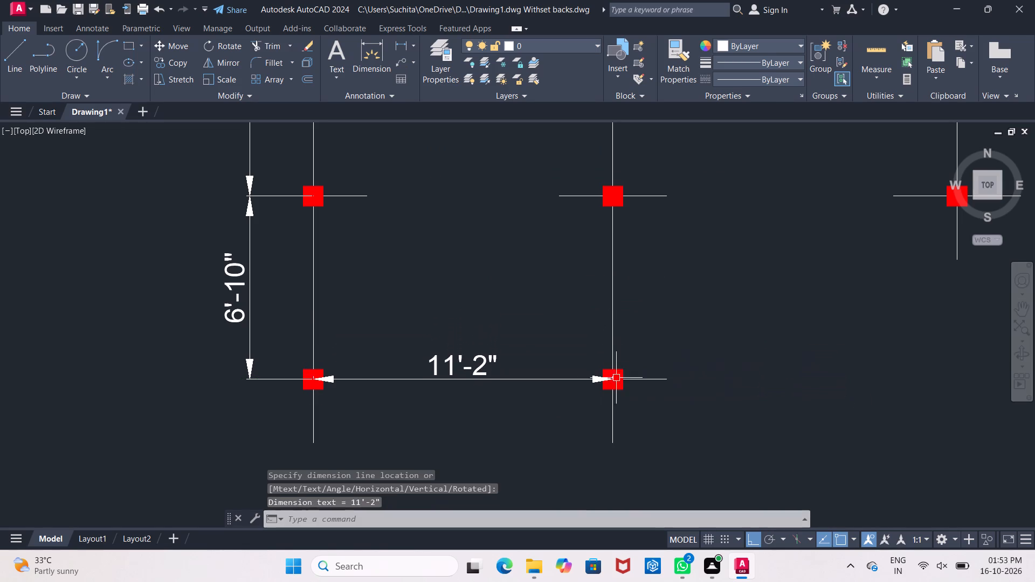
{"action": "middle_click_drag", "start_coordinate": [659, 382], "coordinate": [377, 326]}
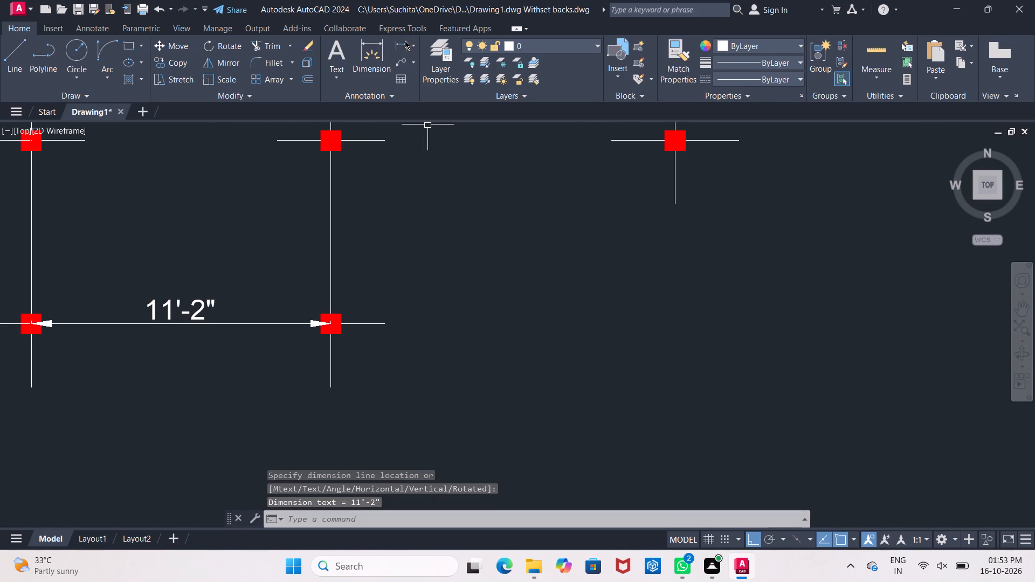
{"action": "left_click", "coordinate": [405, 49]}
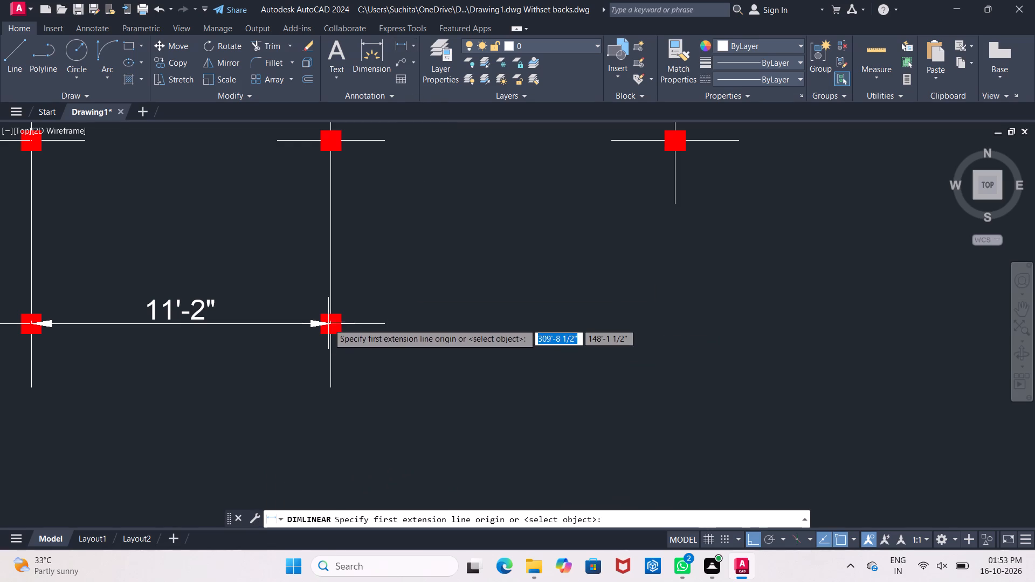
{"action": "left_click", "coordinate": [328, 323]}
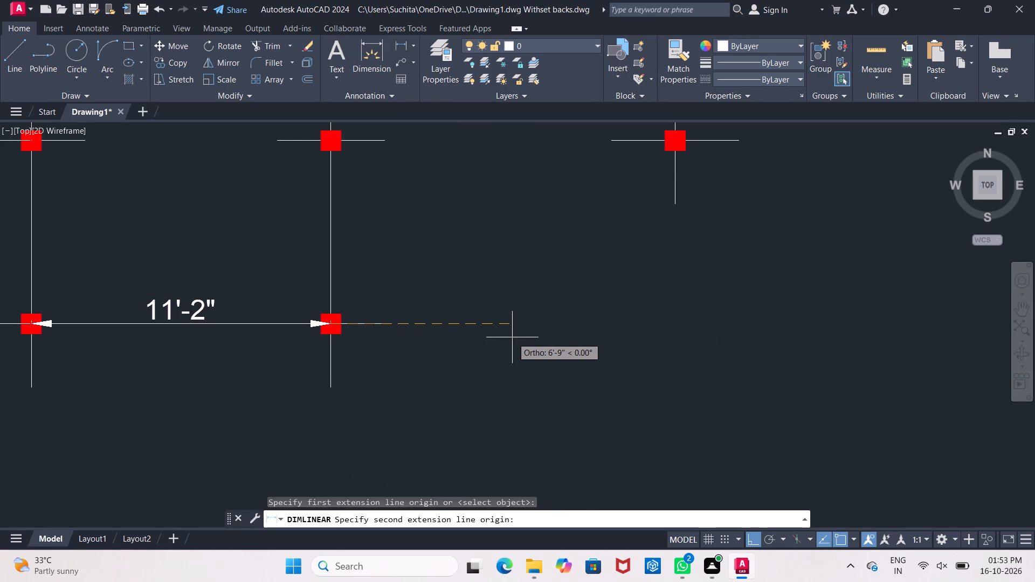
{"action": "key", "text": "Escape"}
Add a vertical linear dimension between the two lowest column centres of the second vertical centre line, placed about 2' to its right.
{"action": "scroll", "coordinate": [451, 283], "scroll_direction": "down", "scroll_amount": 1}
{"action": "middle_click_drag", "start_coordinate": [451, 286], "coordinate": [459, 334]}
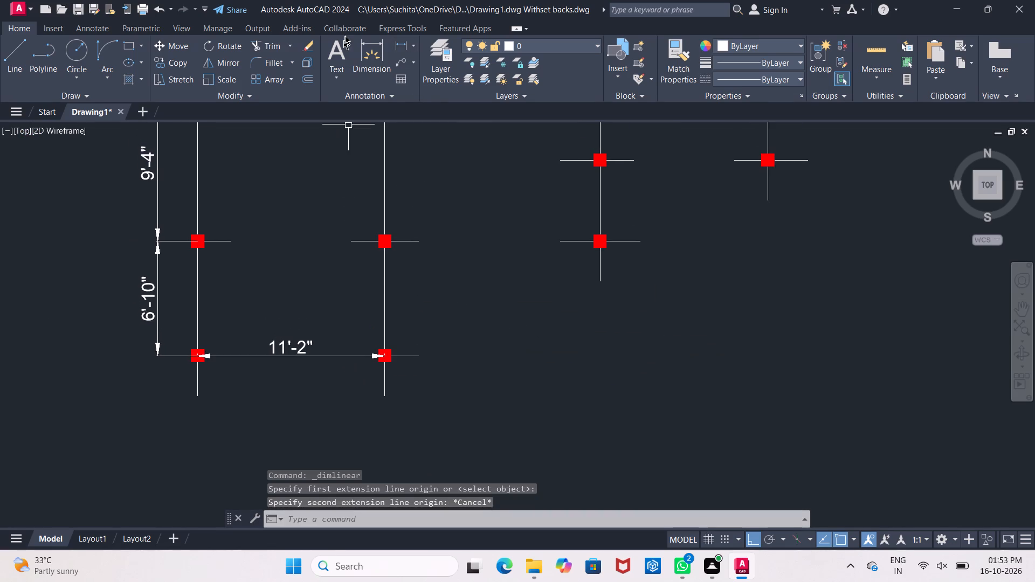
{"action": "left_click", "coordinate": [395, 45]}
{"action": "left_click", "coordinate": [382, 242]}
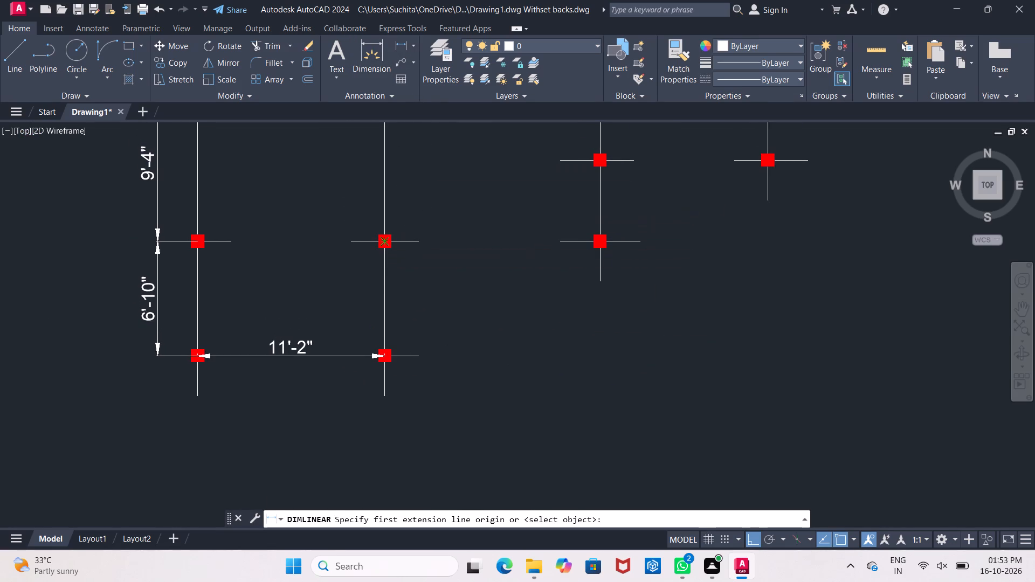
{"action": "left_click", "coordinate": [383, 357]}
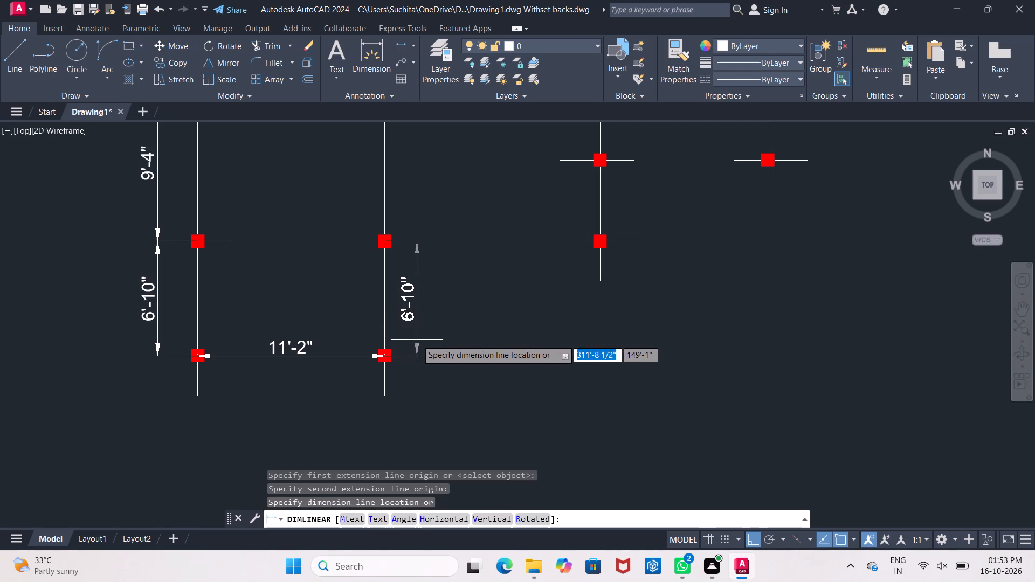
{"action": "left_click", "coordinate": [419, 339]}
Add a horizontal linear dimension from the second centre line's second-lowest column centre to the third line's lowest column centre, placed through both centres.
{"action": "middle_click_drag", "start_coordinate": [445, 309], "coordinate": [409, 350]}
{"action": "scroll", "coordinate": [442, 314], "scroll_direction": "down", "scroll_amount": 1}
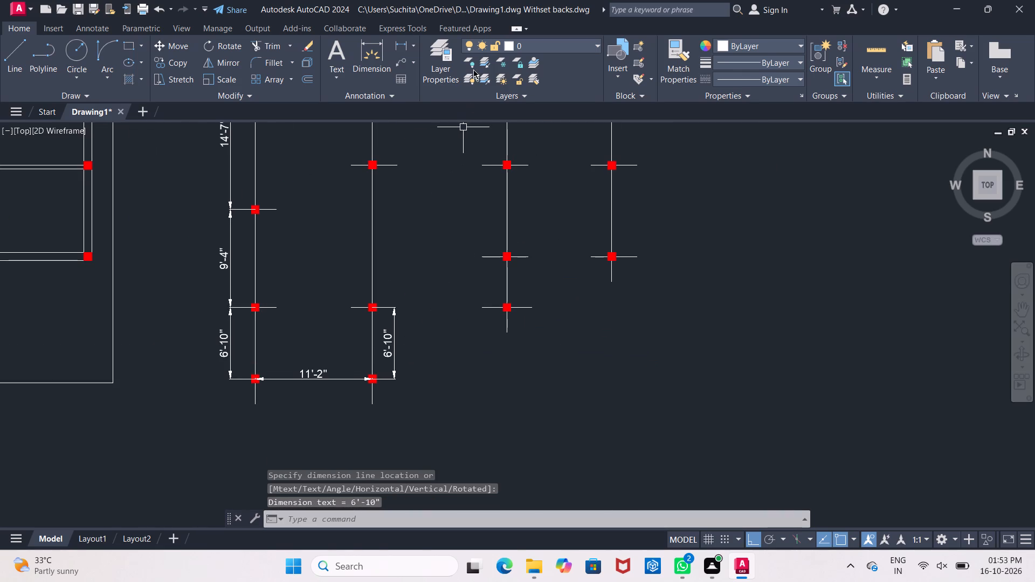
{"action": "left_click", "coordinate": [403, 48]}
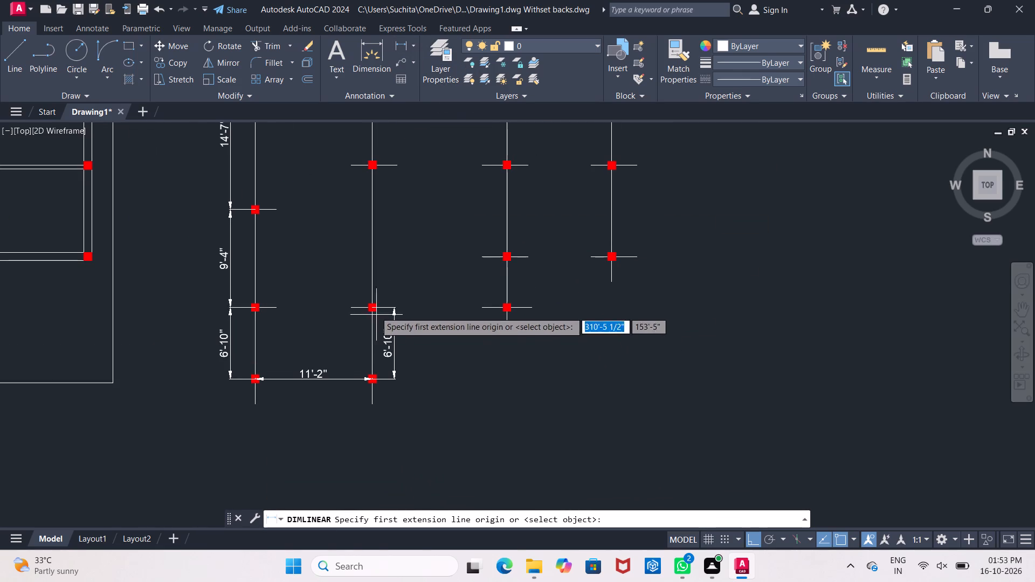
{"action": "scroll", "coordinate": [374, 307], "scroll_direction": "up", "scroll_amount": 2}
{"action": "left_click", "coordinate": [370, 308]}
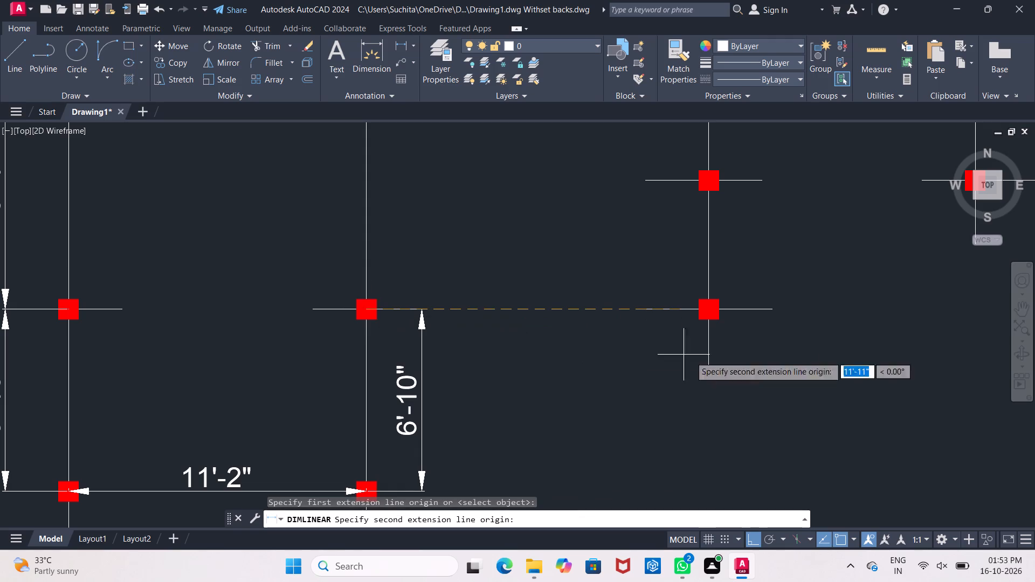
{"action": "left_click", "coordinate": [706, 309]}
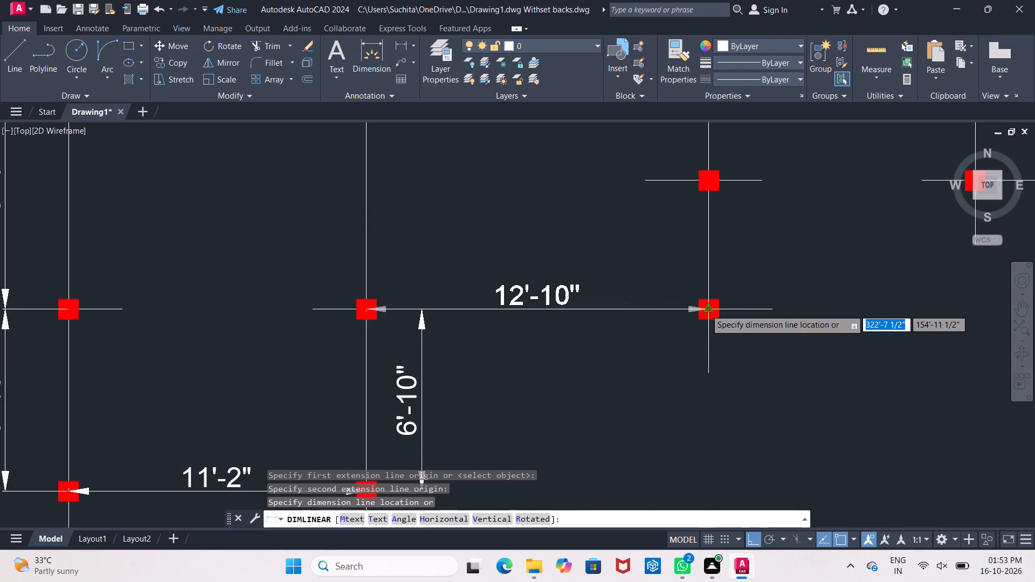
{"action": "left_click", "coordinate": [706, 309]}
Add a vertical linear dimension between the two lowest column centres of the third vertical centre line, placed about 1'-11" to its right.
{"action": "middle_click_drag", "start_coordinate": [679, 255], "coordinate": [647, 293]}
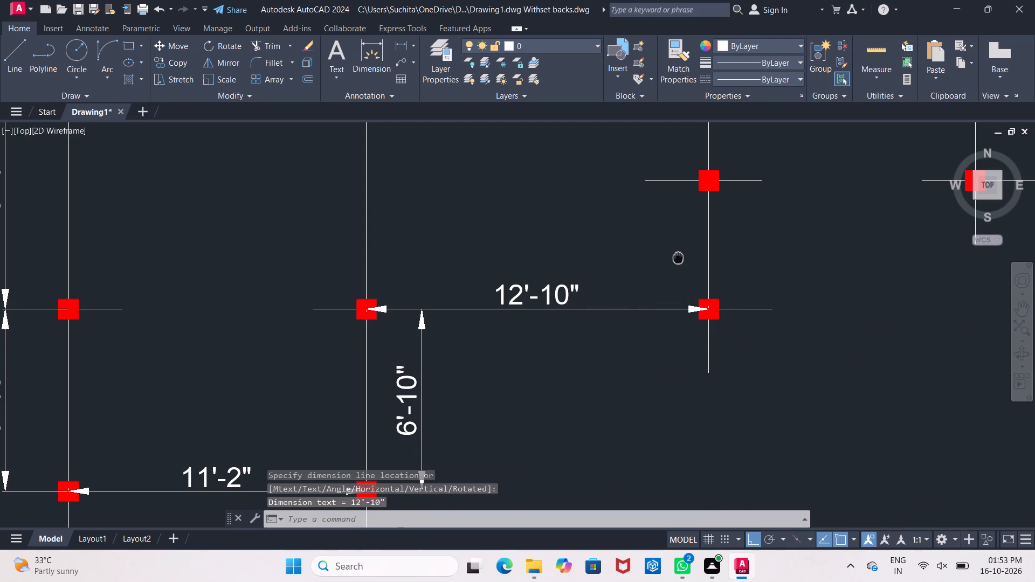
{"action": "middle_click_drag", "start_coordinate": [647, 293], "coordinate": [378, 278]}
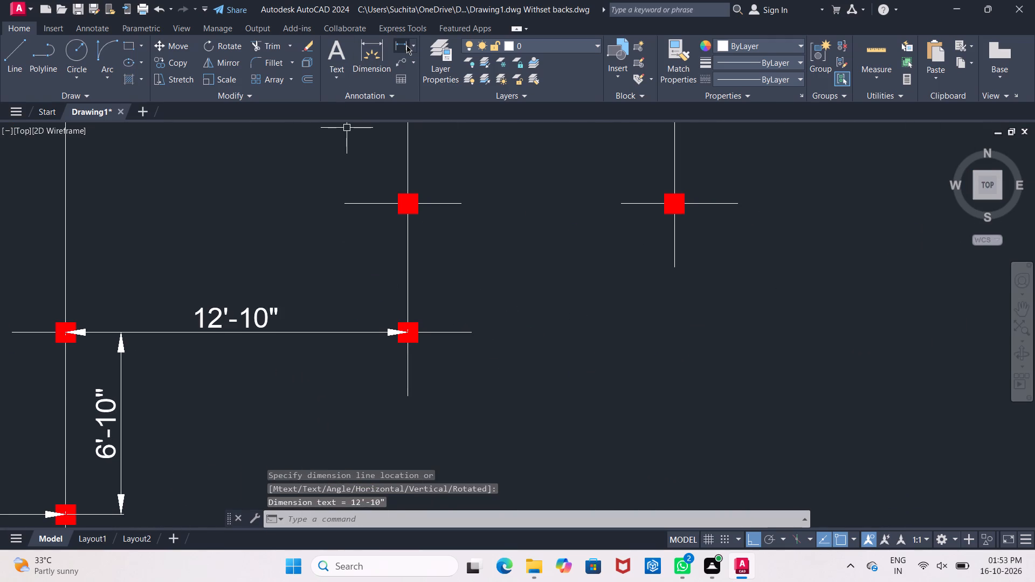
{"action": "left_click", "coordinate": [406, 45]}
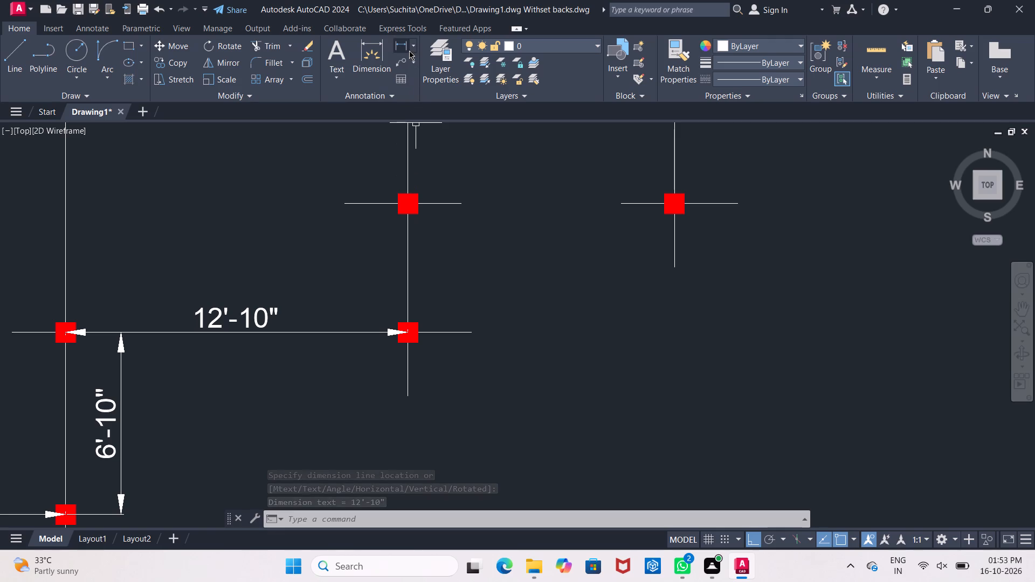
{"action": "left_click", "coordinate": [401, 43]}
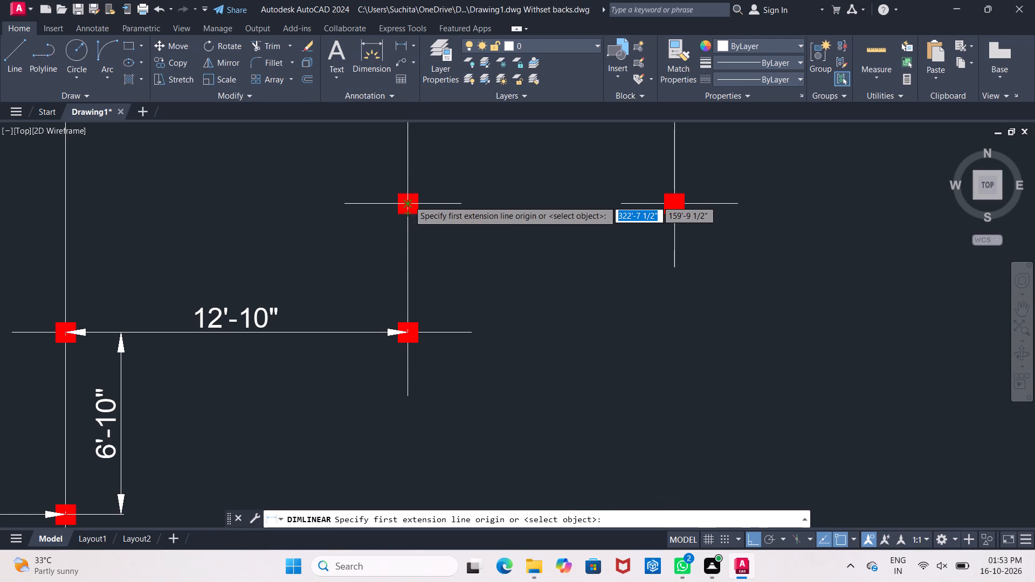
{"action": "scroll", "coordinate": [409, 200], "scroll_direction": "up", "scroll_amount": 3}
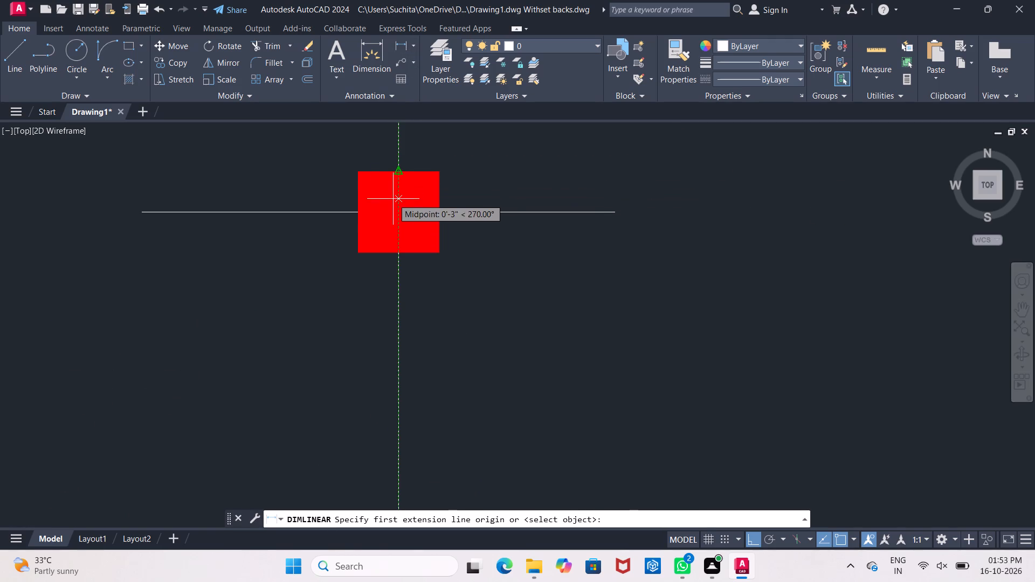
{"action": "left_click", "coordinate": [397, 213]}
{"action": "middle_click_drag", "start_coordinate": [399, 375], "coordinate": [397, 367]}
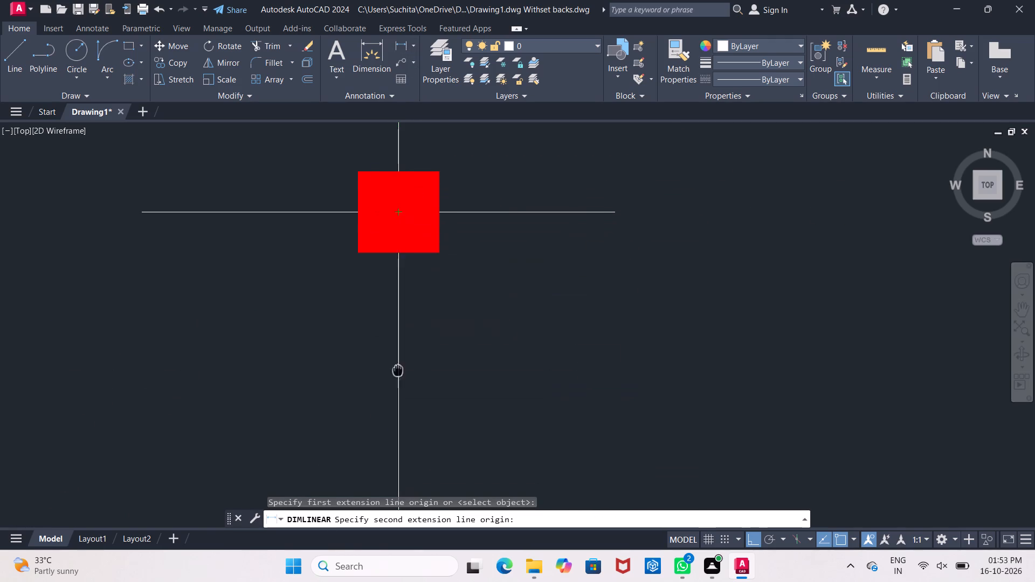
{"action": "middle_click_drag", "start_coordinate": [397, 367], "coordinate": [393, 220]}
{"action": "scroll", "coordinate": [393, 220], "scroll_direction": "down", "scroll_amount": 2}
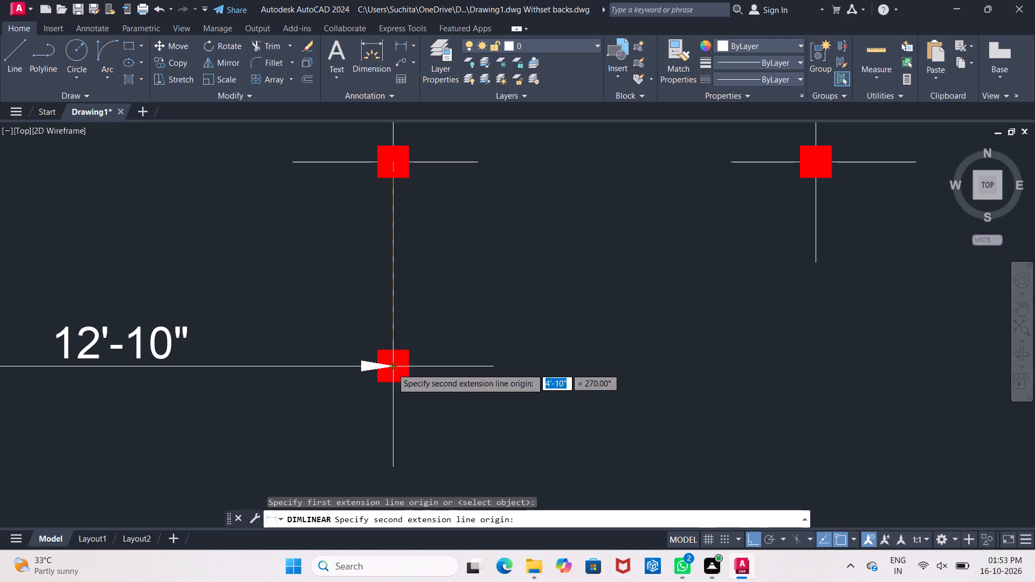
{"action": "left_click", "coordinate": [392, 368]}
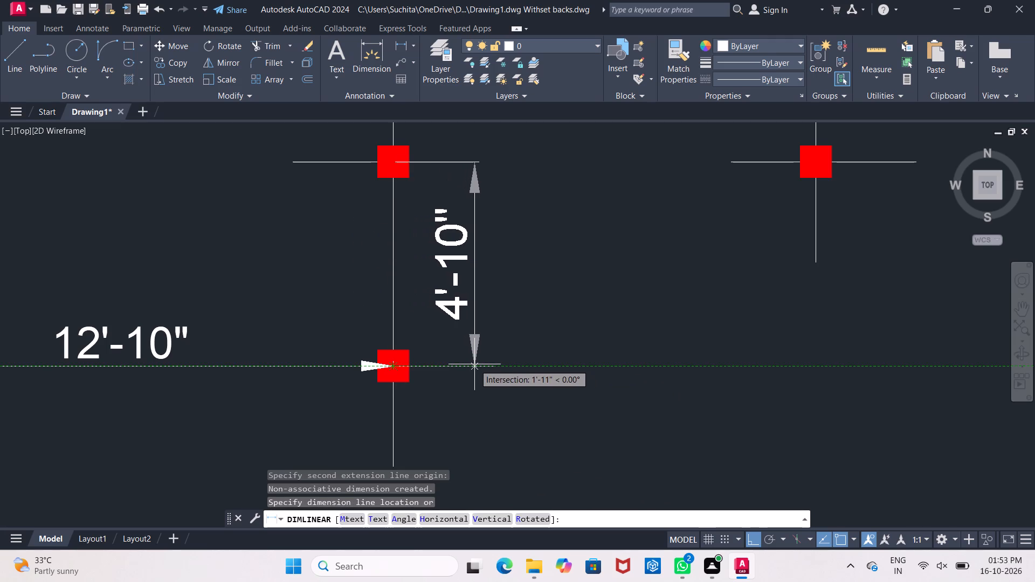
{"action": "left_click", "coordinate": [475, 364]}
Add a vertical linear dimension between the second and third column centres of the third centre line, in line with the dimension below.
{"action": "scroll", "coordinate": [484, 352], "scroll_direction": "down", "scroll_amount": 2}
{"action": "middle_click_drag", "start_coordinate": [484, 352], "coordinate": [468, 379]}
{"action": "middle_click_drag", "start_coordinate": [472, 308], "coordinate": [472, 310]}
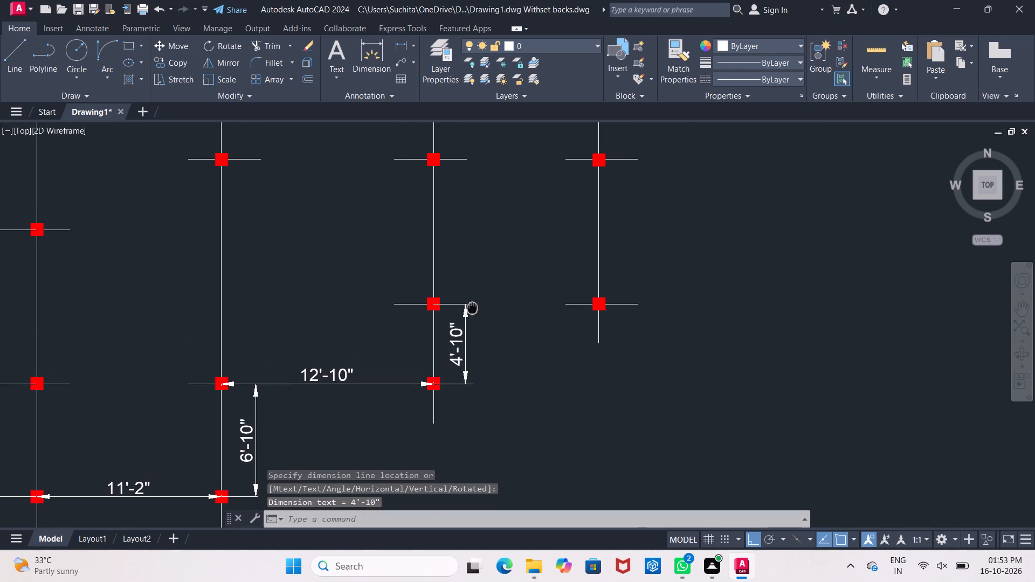
{"action": "middle_click_drag", "start_coordinate": [472, 310], "coordinate": [448, 369]}
{"action": "left_click", "coordinate": [403, 44]}
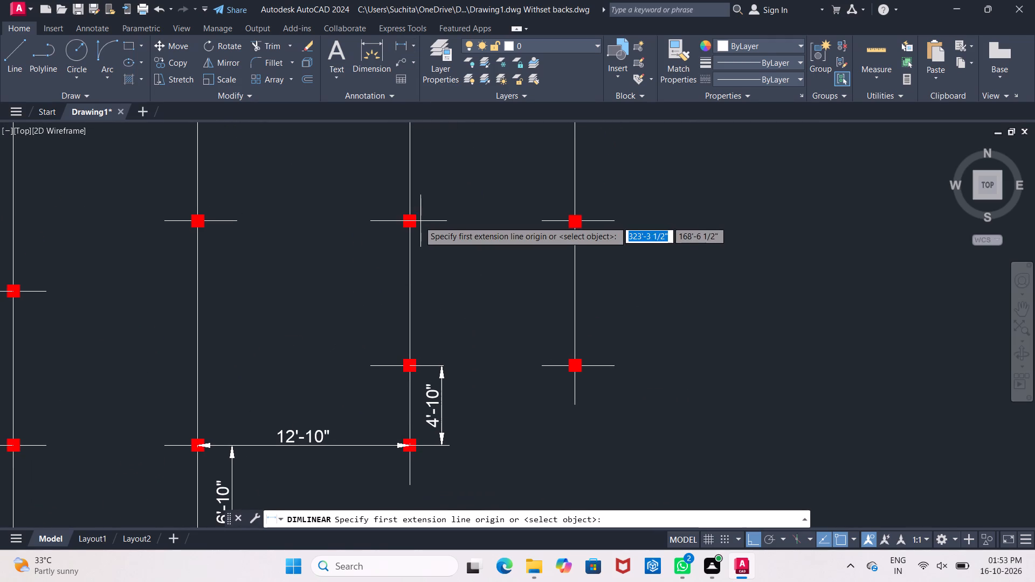
{"action": "scroll", "coordinate": [407, 224], "scroll_direction": "up", "scroll_amount": 2}
{"action": "left_click", "coordinate": [410, 214]}
{"action": "middle_click_drag", "start_coordinate": [406, 337], "coordinate": [408, 209]}
{"action": "left_click", "coordinate": [412, 454]}
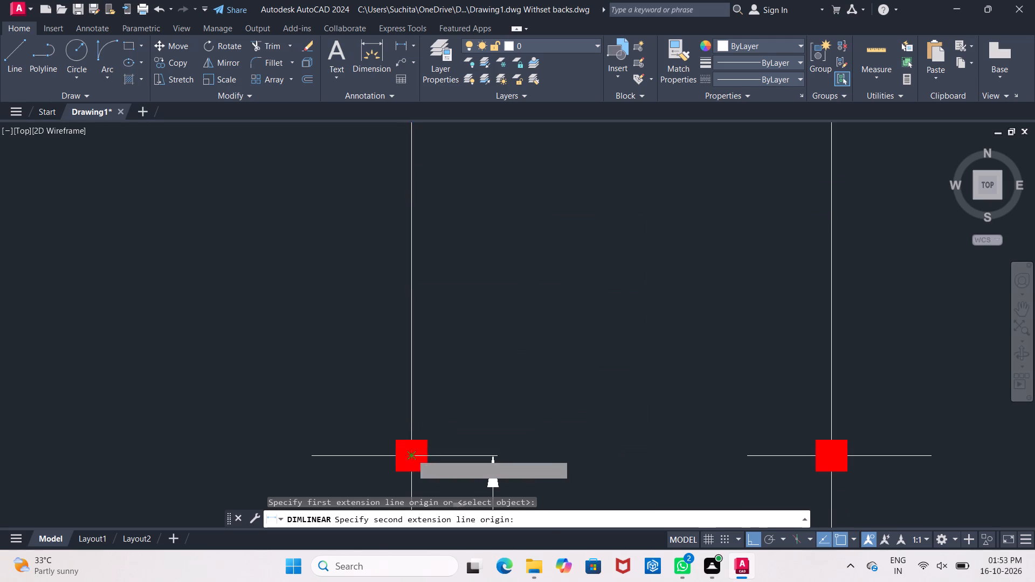
{"action": "left_click", "coordinate": [492, 453]}
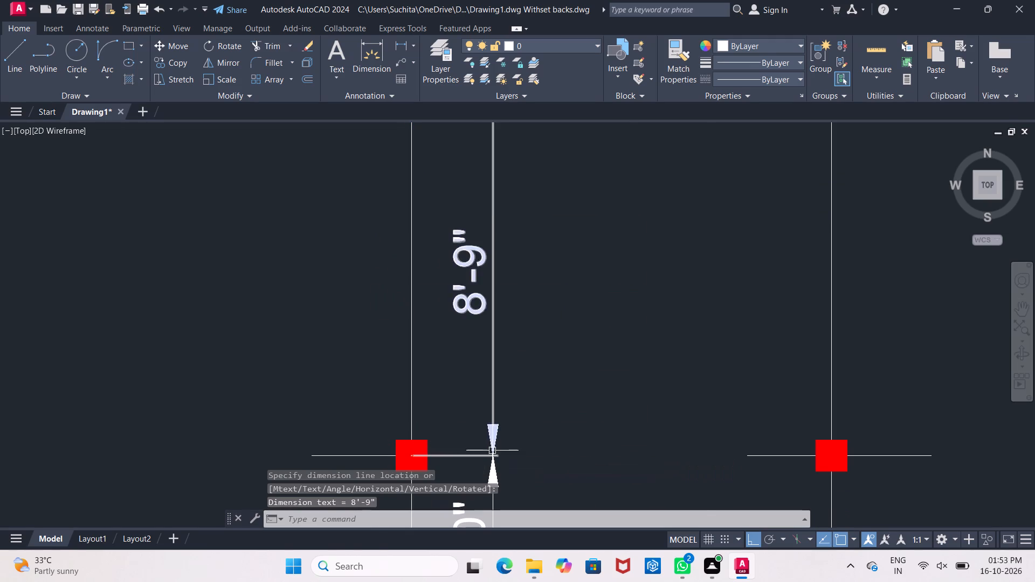
Add a vertical linear dimension between the top and second column centres of the third centre line, in line with the dimensions below.
{"action": "scroll", "coordinate": [498, 446], "scroll_direction": "down", "scroll_amount": 2}
{"action": "middle_click_drag", "start_coordinate": [514, 439], "coordinate": [525, 379]}
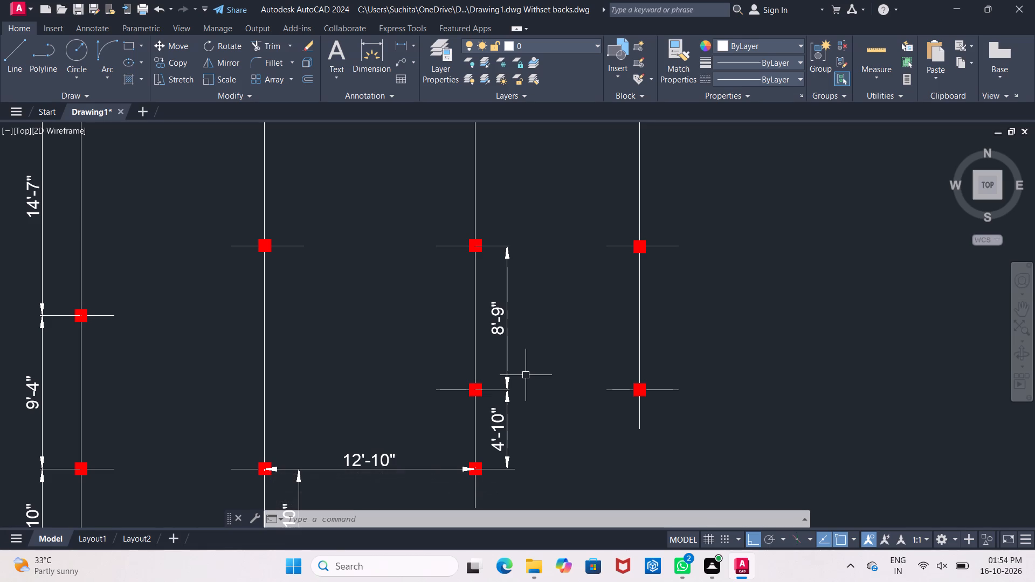
{"action": "left_click", "coordinate": [404, 47]}
{"action": "middle_click_drag", "start_coordinate": [521, 222], "coordinate": [500, 335]}
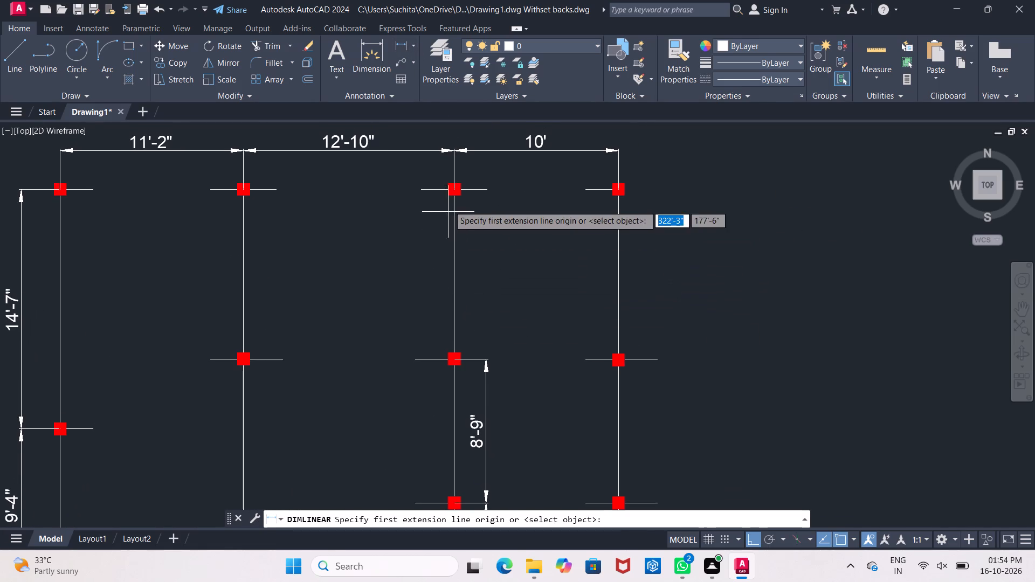
{"action": "left_click", "coordinate": [456, 188]}
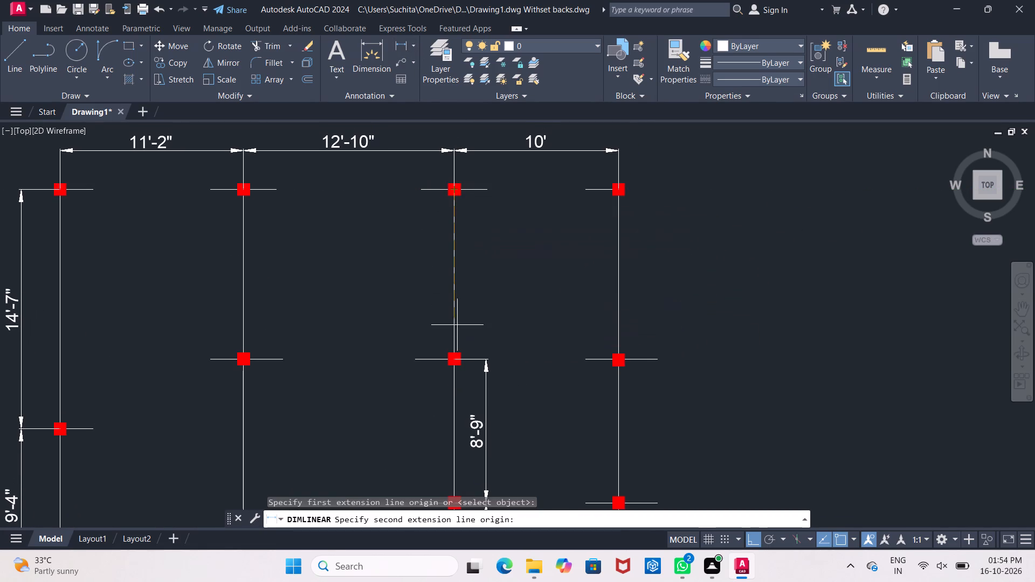
{"action": "left_click", "coordinate": [453, 360]}
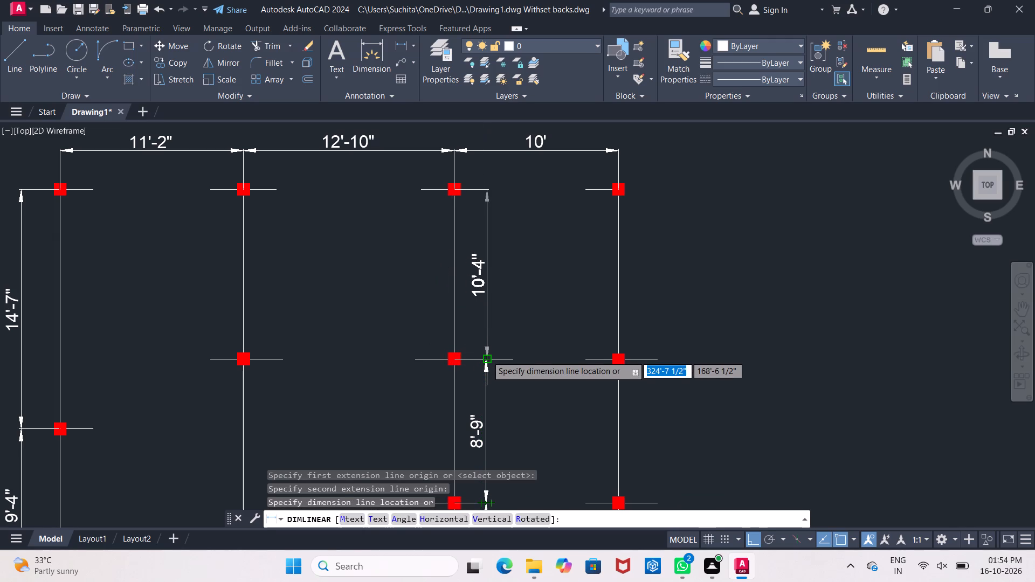
{"action": "scroll", "coordinate": [487, 356], "scroll_direction": "up", "scroll_amount": 3}
{"action": "left_click", "coordinate": [473, 373]}
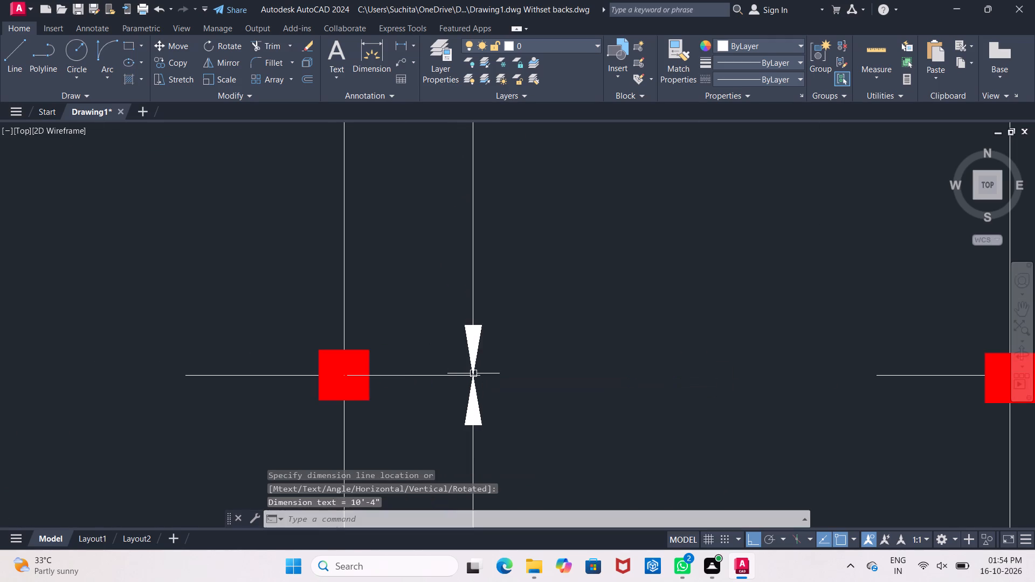
Add a vertical linear dimension between the top and second column centres of the second centre line, placed about 2' to its left.
{"action": "scroll", "coordinate": [474, 373], "scroll_direction": "down", "scroll_amount": 4}
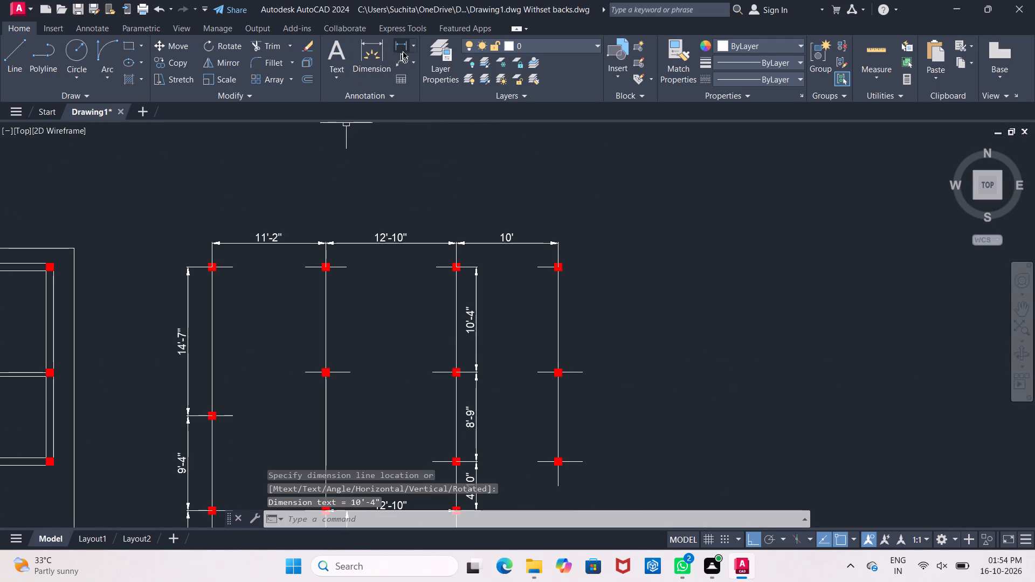
{"action": "left_click", "coordinate": [403, 48]}
{"action": "scroll", "coordinate": [314, 299], "scroll_direction": "up", "scroll_amount": 2}
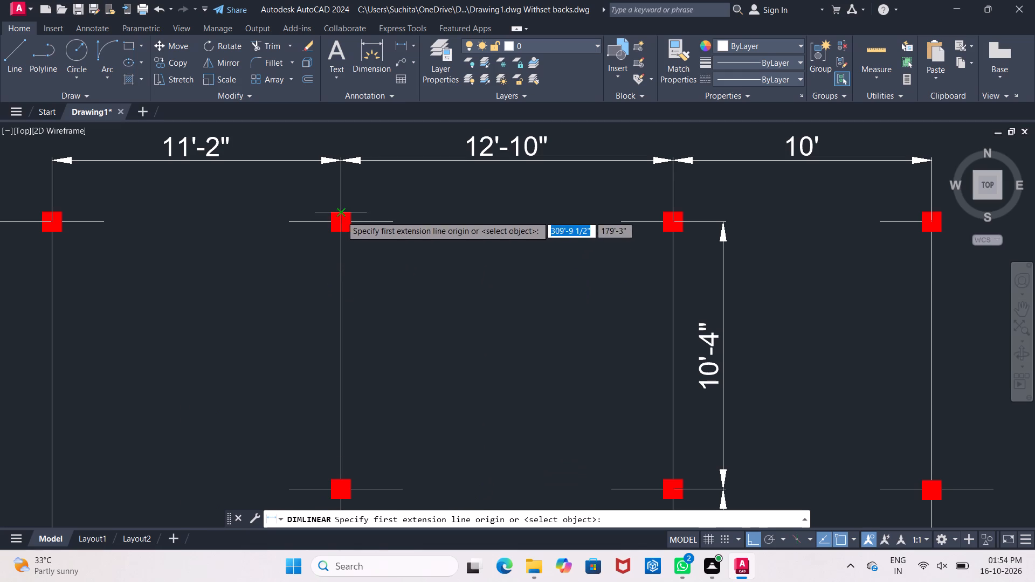
{"action": "scroll", "coordinate": [341, 220], "scroll_direction": "up", "scroll_amount": 3}
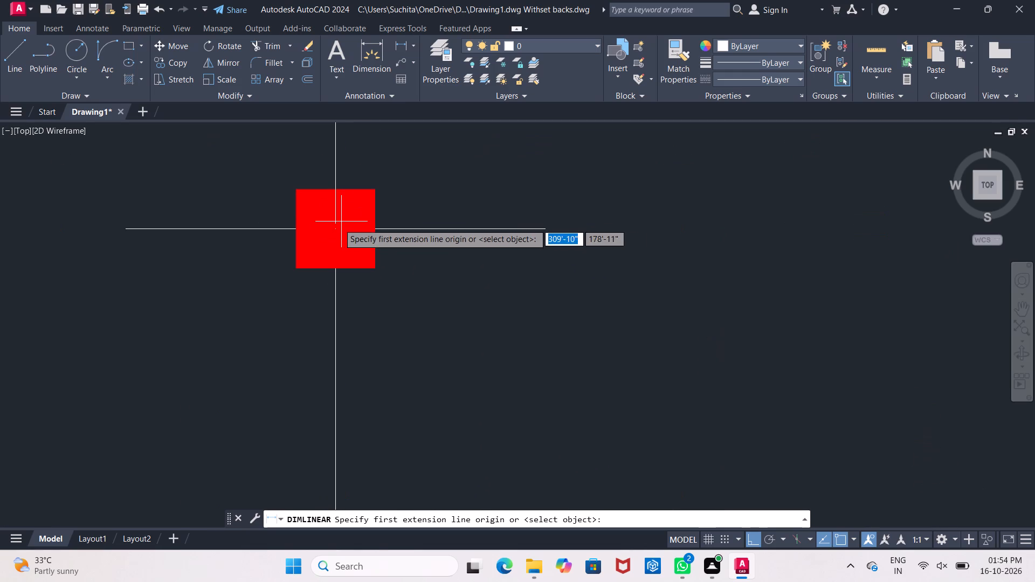
{"action": "left_click", "coordinate": [335, 228]}
{"action": "middle_click_drag", "start_coordinate": [347, 352], "coordinate": [348, 167]}
{"action": "scroll", "coordinate": [348, 167], "scroll_direction": "down", "scroll_amount": 4}
{"action": "scroll", "coordinate": [351, 384], "scroll_direction": "up", "scroll_amount": 4}
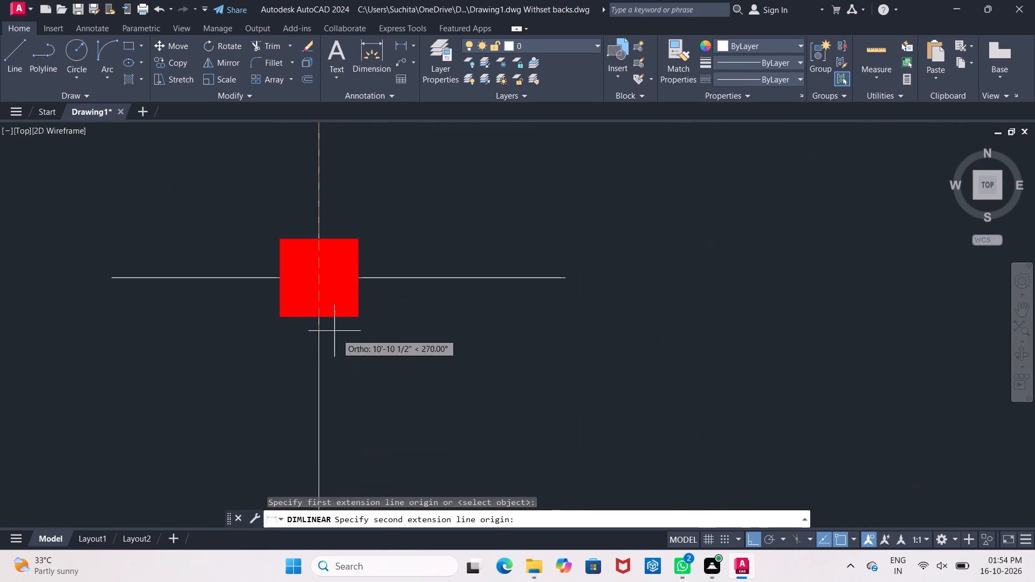
{"action": "scroll", "coordinate": [328, 311], "scroll_direction": "up", "scroll_amount": 2}
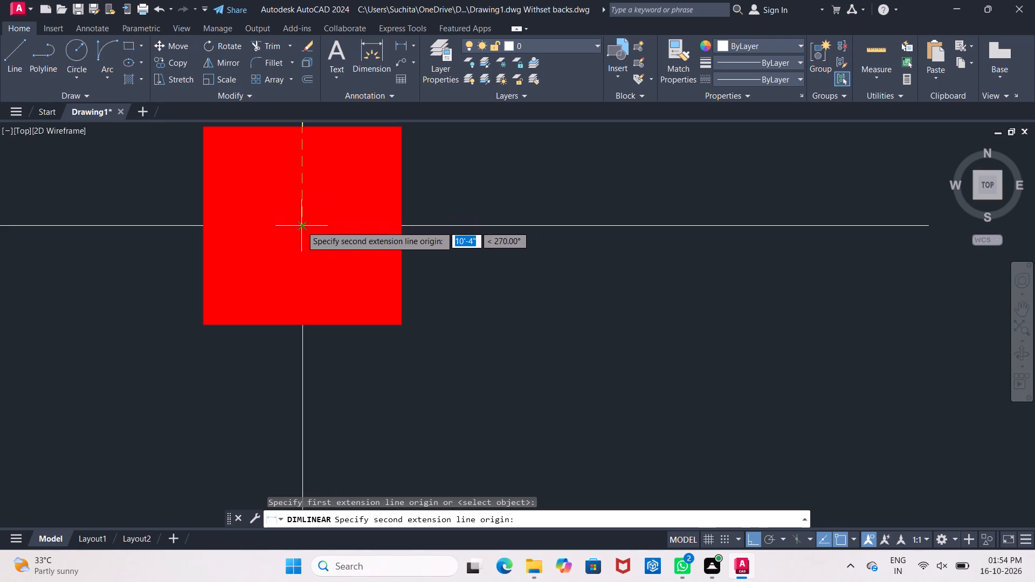
{"action": "left_click", "coordinate": [301, 226]}
{"action": "scroll", "coordinate": [297, 238], "scroll_direction": "down", "scroll_amount": 6}
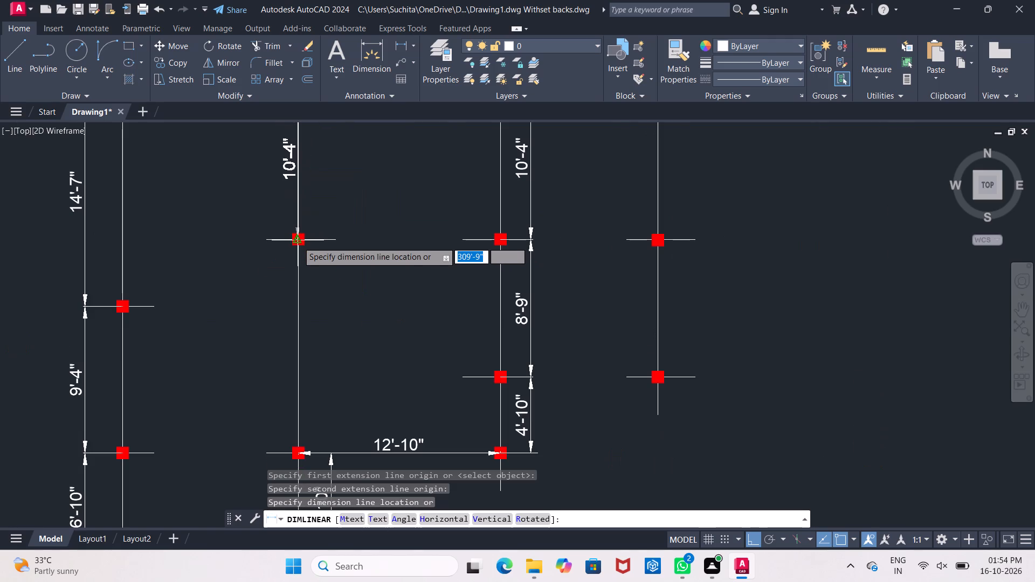
{"action": "middle_click_drag", "start_coordinate": [301, 245], "coordinate": [340, 338]}
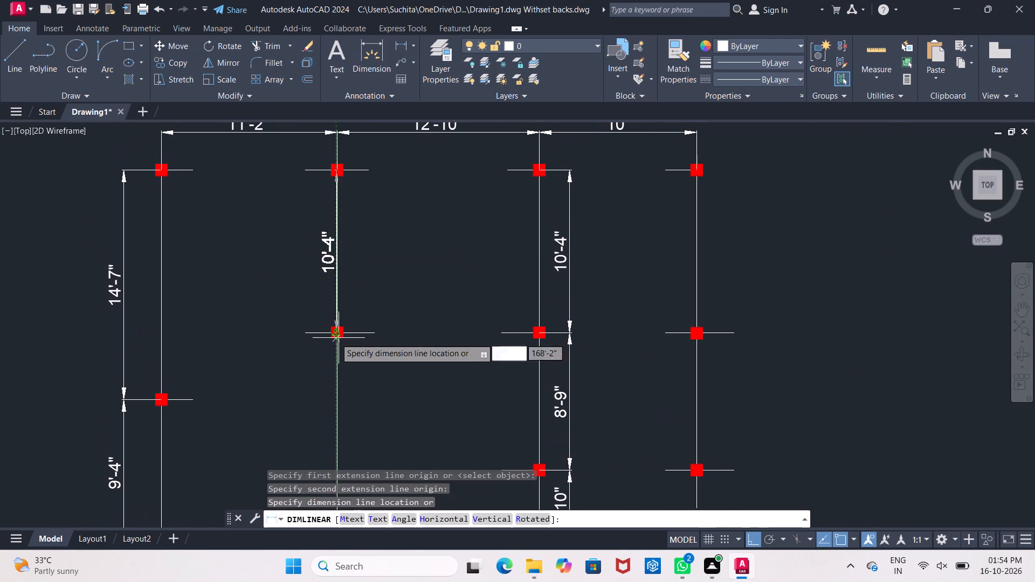
{"action": "left_click", "coordinate": [308, 334]}
Add a vertical linear dimension between the second and third column centres of the second centre line, in line with the dimension above.
{"action": "middle_click_drag", "start_coordinate": [365, 423], "coordinate": [363, 406]}
{"action": "scroll", "coordinate": [364, 415], "scroll_direction": "down", "scroll_amount": 1}
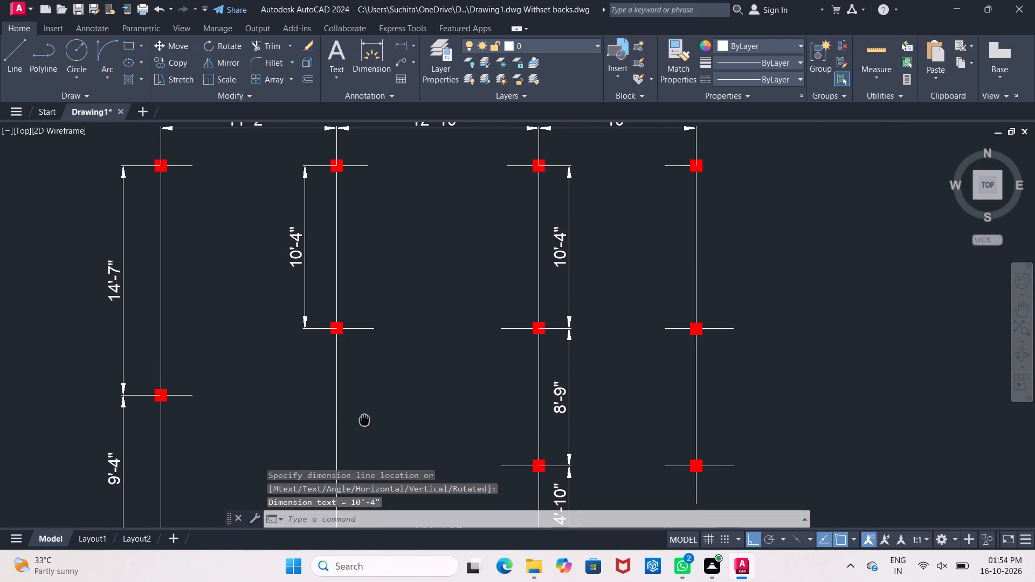
{"action": "scroll", "coordinate": [363, 406], "scroll_direction": "down", "scroll_amount": 1}
{"action": "middle_click_drag", "start_coordinate": [363, 406], "coordinate": [360, 308]}
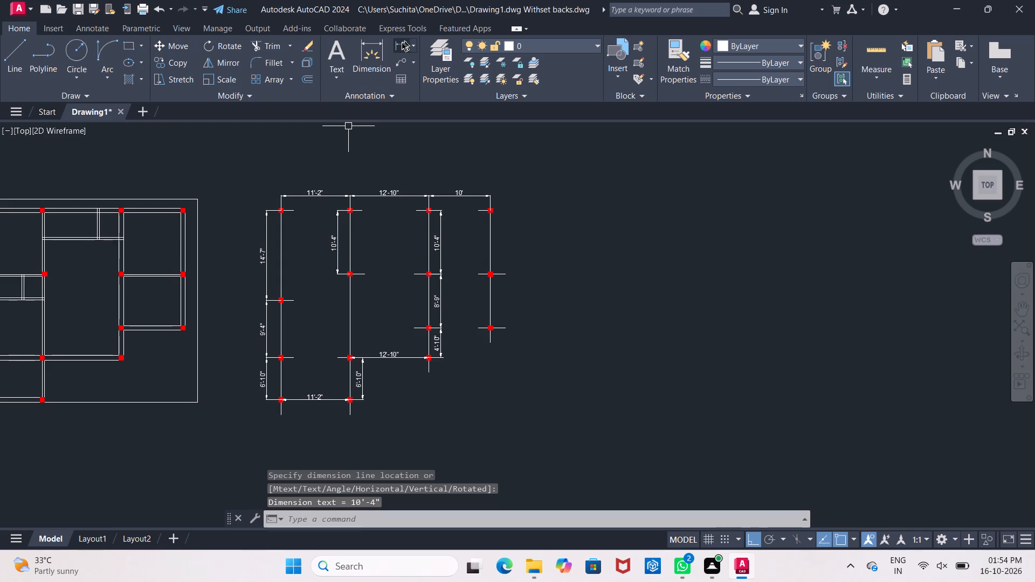
{"action": "left_click", "coordinate": [401, 43]}
{"action": "scroll", "coordinate": [328, 314], "scroll_direction": "up", "scroll_amount": 2}
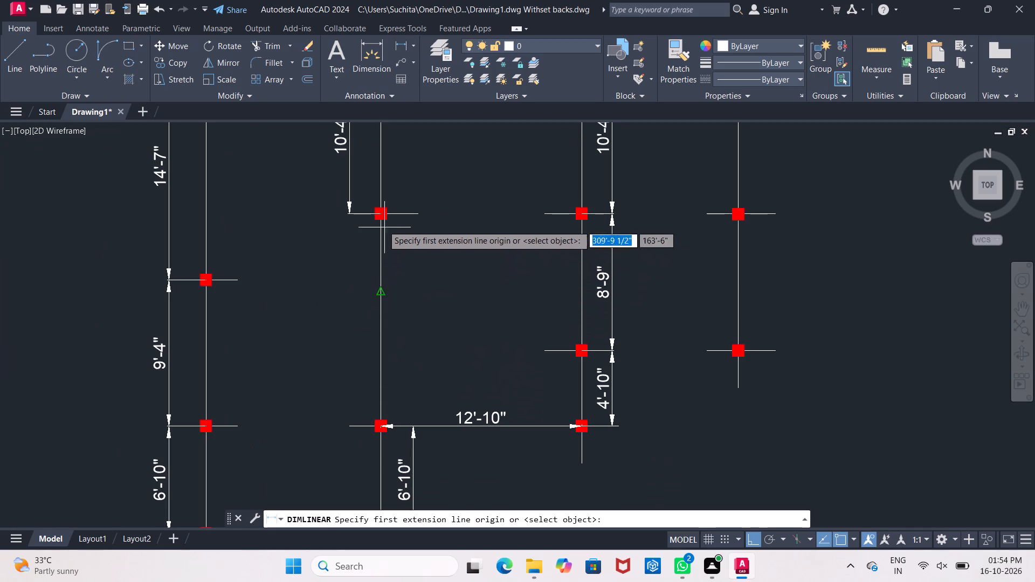
{"action": "left_click", "coordinate": [379, 214]}
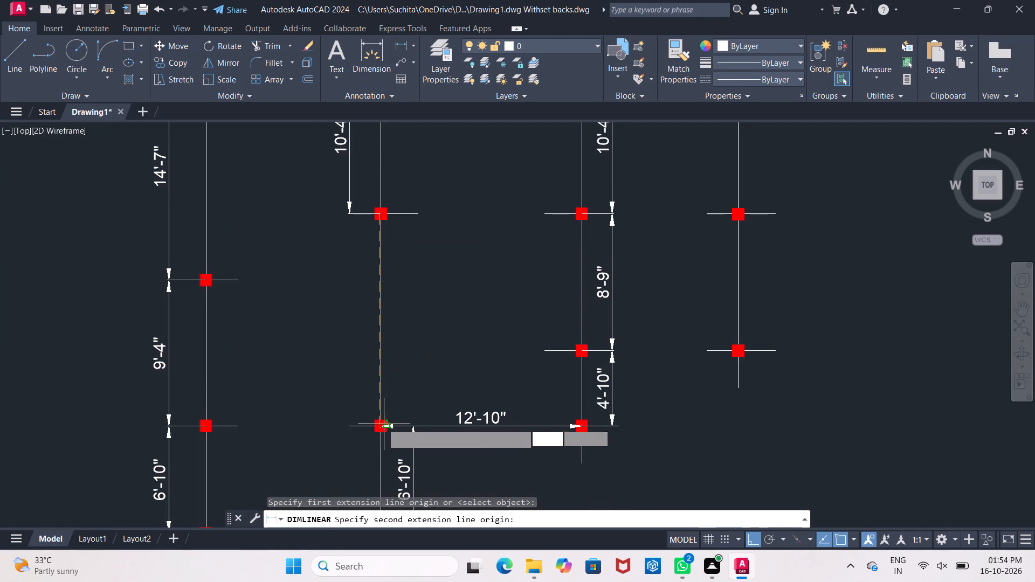
{"action": "left_click", "coordinate": [378, 425]}
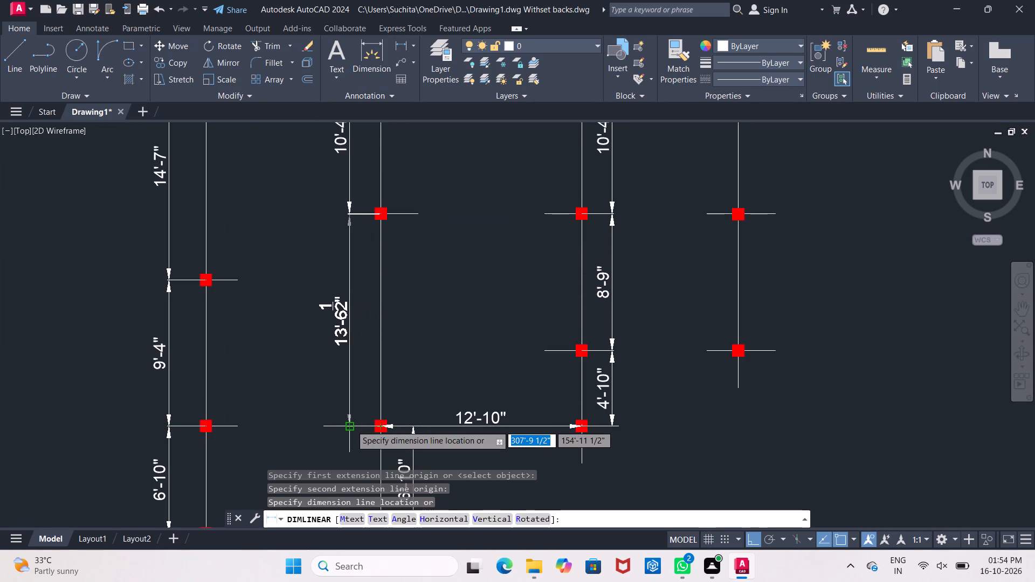
{"action": "left_click", "coordinate": [351, 425]}
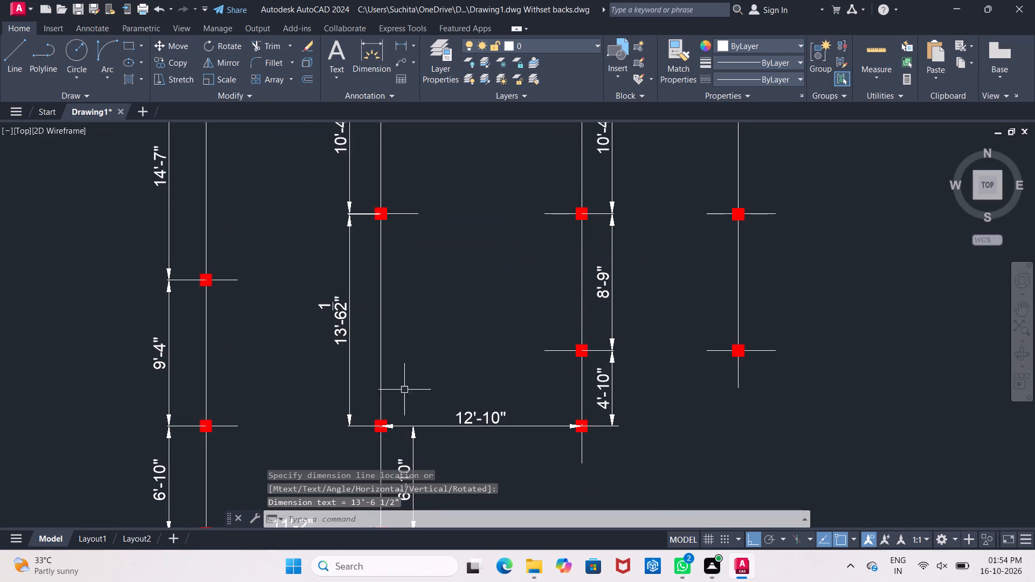
Add a vertical linear dimension between the top and second column centres of the fourth centre line, placed about 2'-4" to its right.
{"action": "middle_click_drag", "start_coordinate": [424, 335], "coordinate": [352, 352]}
{"action": "scroll", "coordinate": [352, 352], "scroll_direction": "down", "scroll_amount": 1}
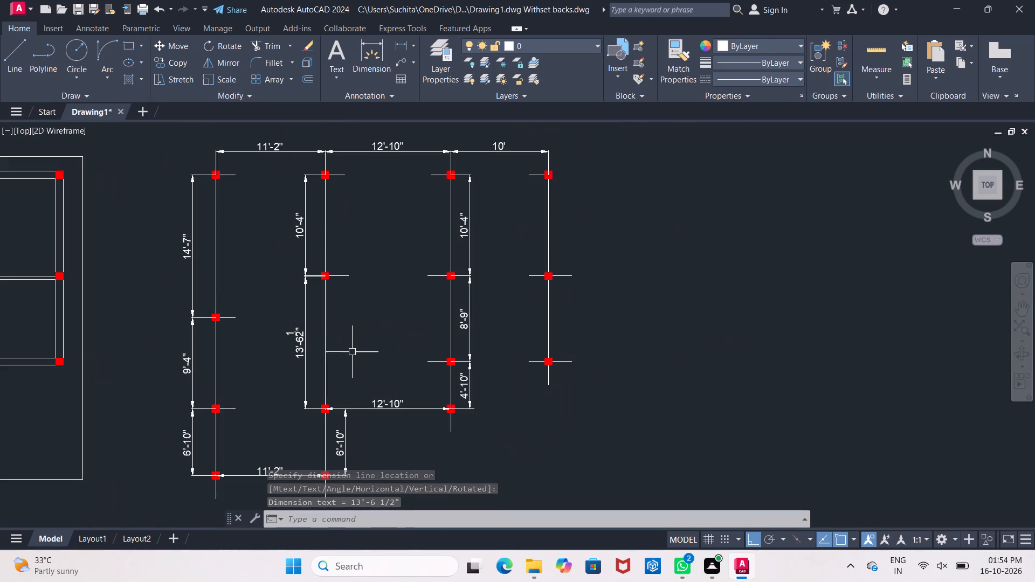
{"action": "middle_click_drag", "start_coordinate": [487, 272], "coordinate": [408, 279]}
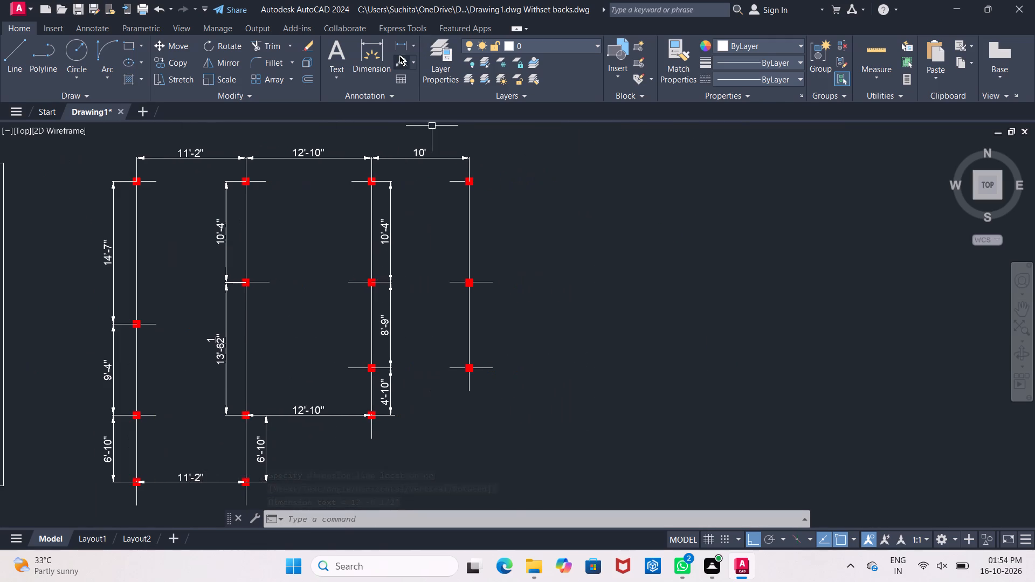
{"action": "left_click", "coordinate": [401, 40]}
{"action": "scroll", "coordinate": [465, 176], "scroll_direction": "up", "scroll_amount": 1}
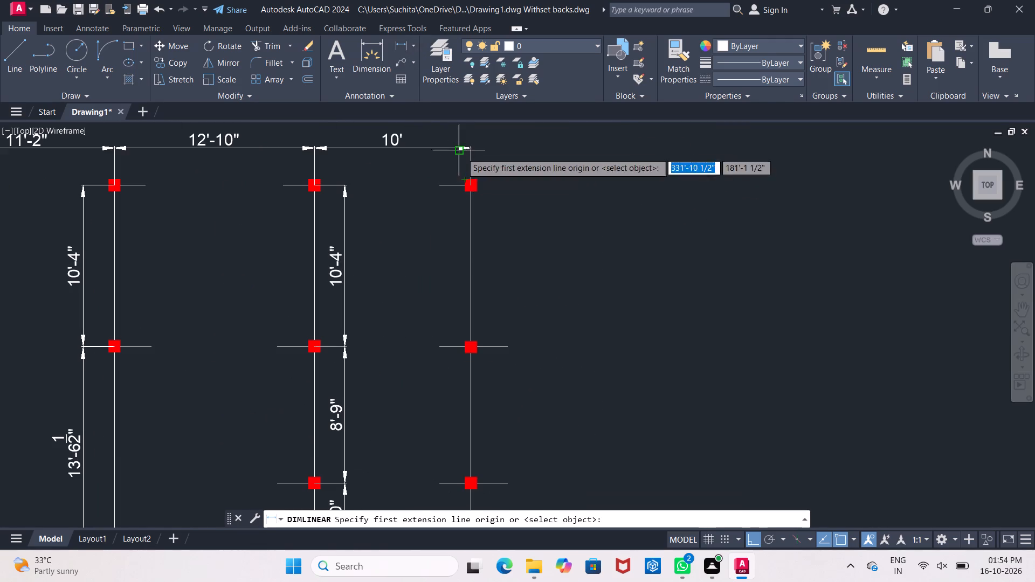
{"action": "left_click", "coordinate": [470, 185]}
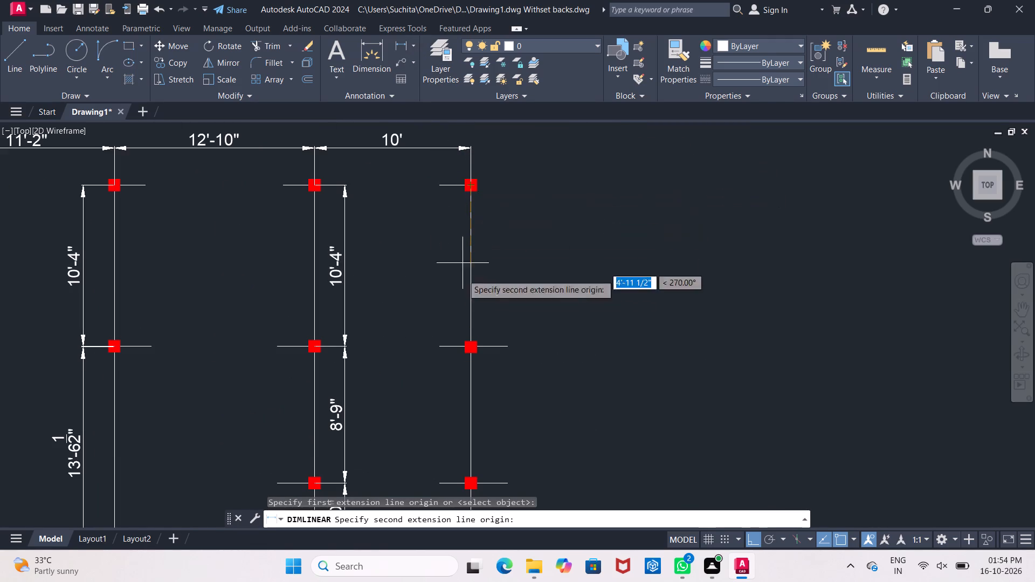
{"action": "left_click", "coordinate": [471, 347]}
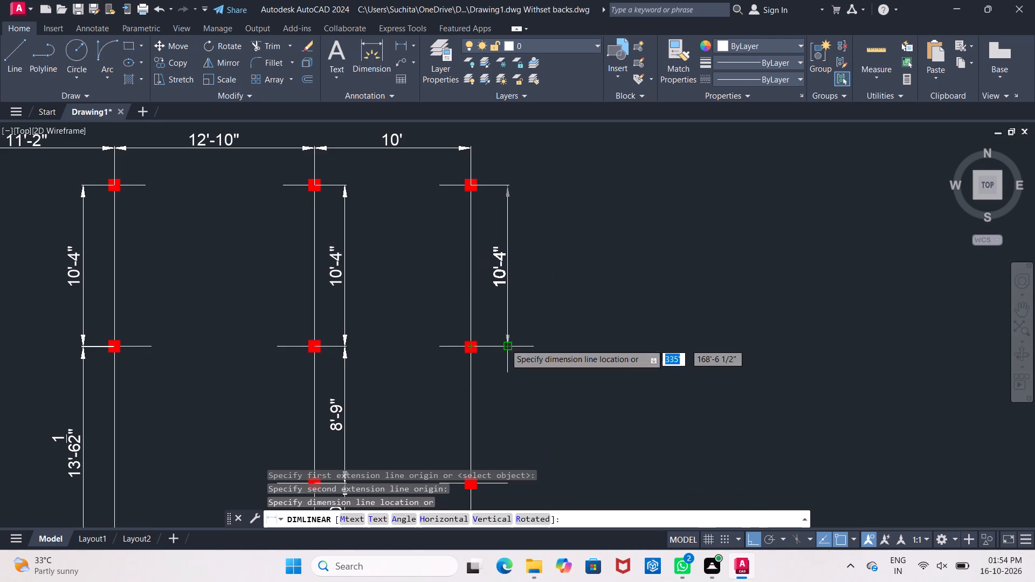
{"action": "left_click", "coordinate": [505, 344]}
Add a vertical linear dimension between the second and third column centres of the fourth centre line, in line with the dimension above.
{"action": "middle_click_drag", "start_coordinate": [517, 404], "coordinate": [475, 247]}
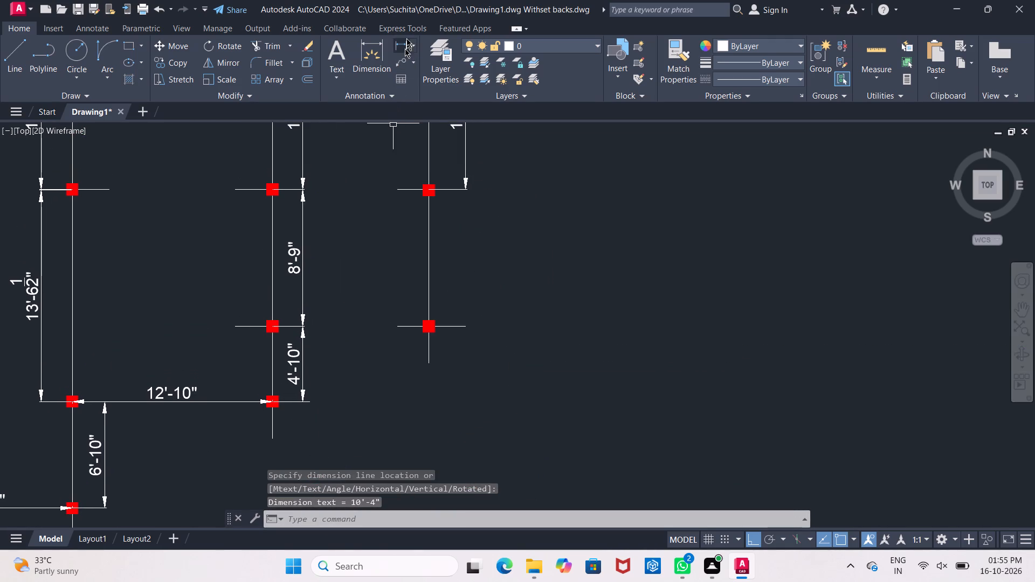
{"action": "left_click", "coordinate": [406, 41]}
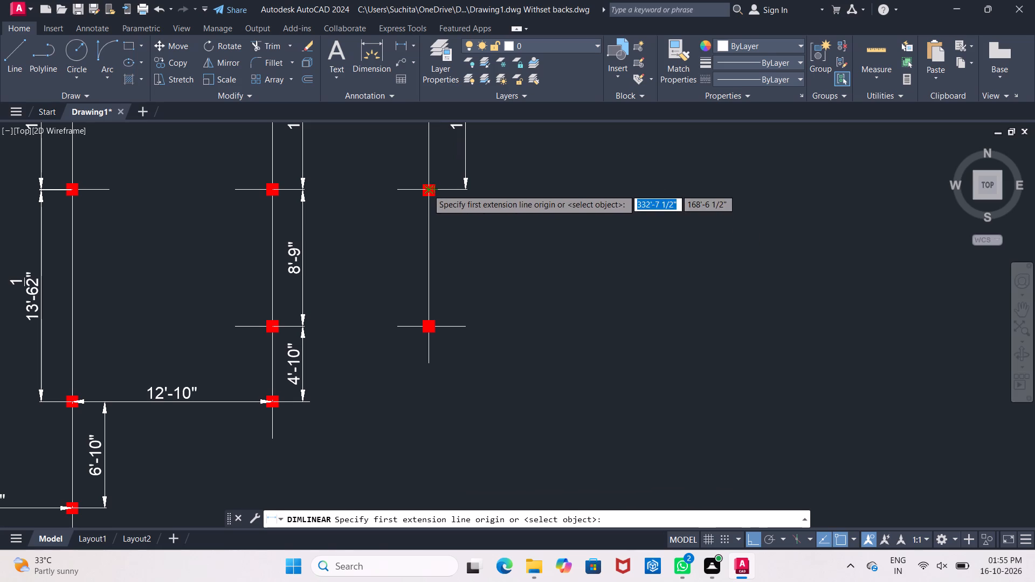
{"action": "left_click", "coordinate": [427, 189]}
{"action": "left_click", "coordinate": [429, 327]}
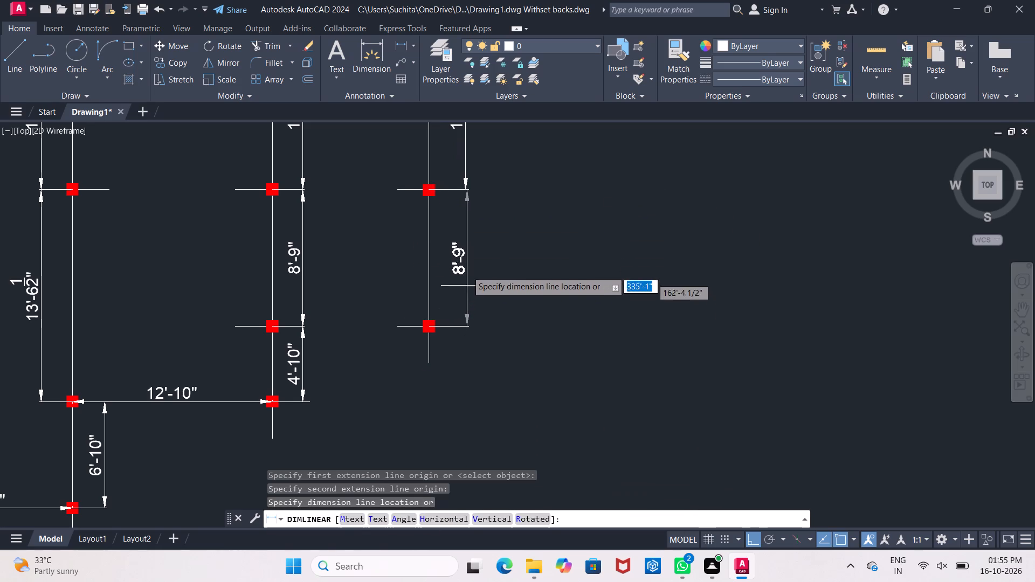
{"action": "scroll", "coordinate": [460, 193], "scroll_direction": "up", "scroll_amount": 3}
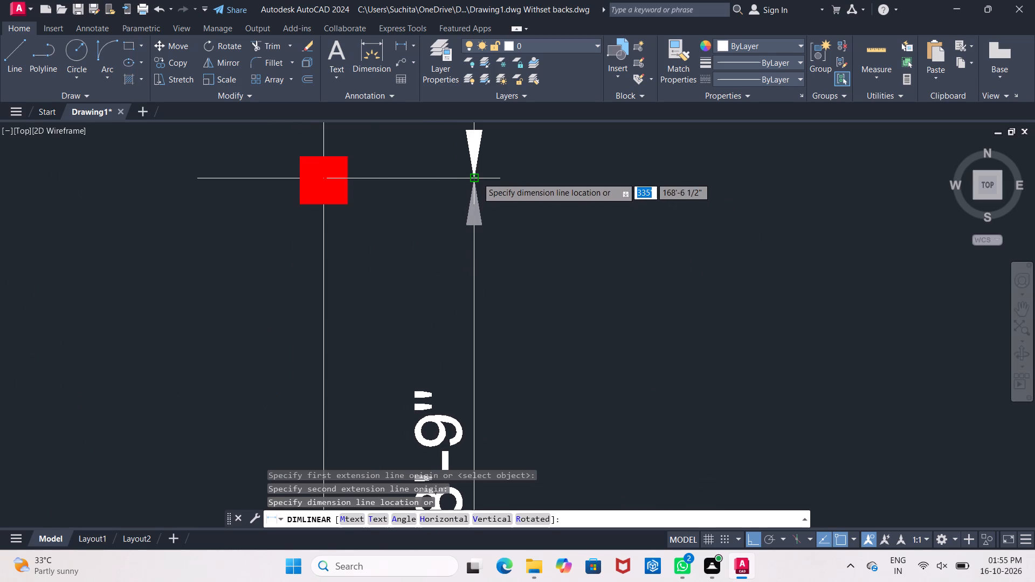
{"action": "left_click", "coordinate": [477, 177]}
Review the dimensioned centre-line layout alongside the column plan and the furnished floor plan.
{"action": "scroll", "coordinate": [479, 223], "scroll_direction": "down", "scroll_amount": 6}
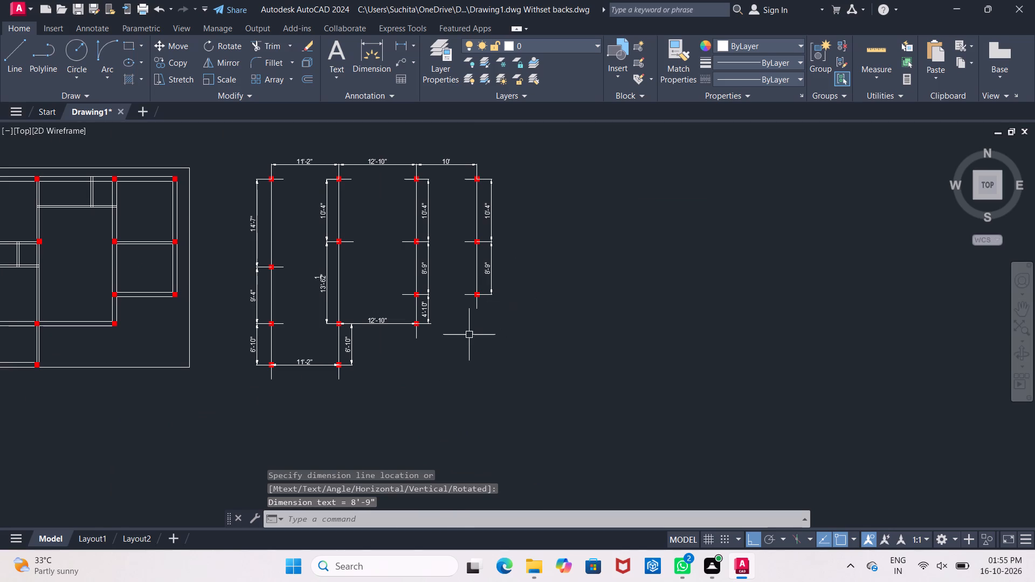
{"action": "middle_click_drag", "start_coordinate": [389, 357], "coordinate": [487, 342]}
{"action": "scroll", "coordinate": [389, 357], "scroll_direction": "down", "scroll_amount": 1}
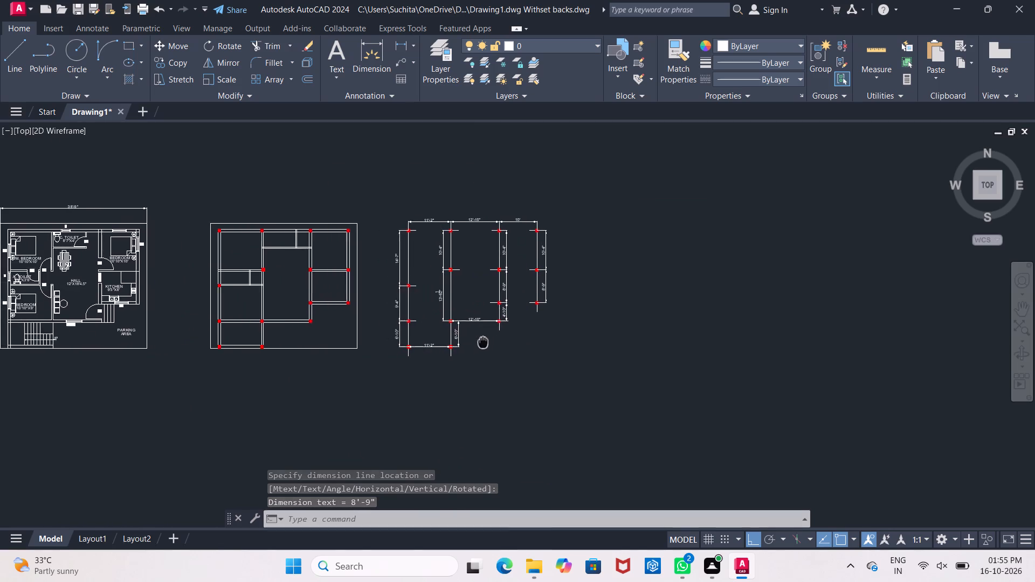
{"action": "middle_click_drag", "start_coordinate": [487, 342], "coordinate": [507, 341]}
{"action": "key", "text": "Escape"}
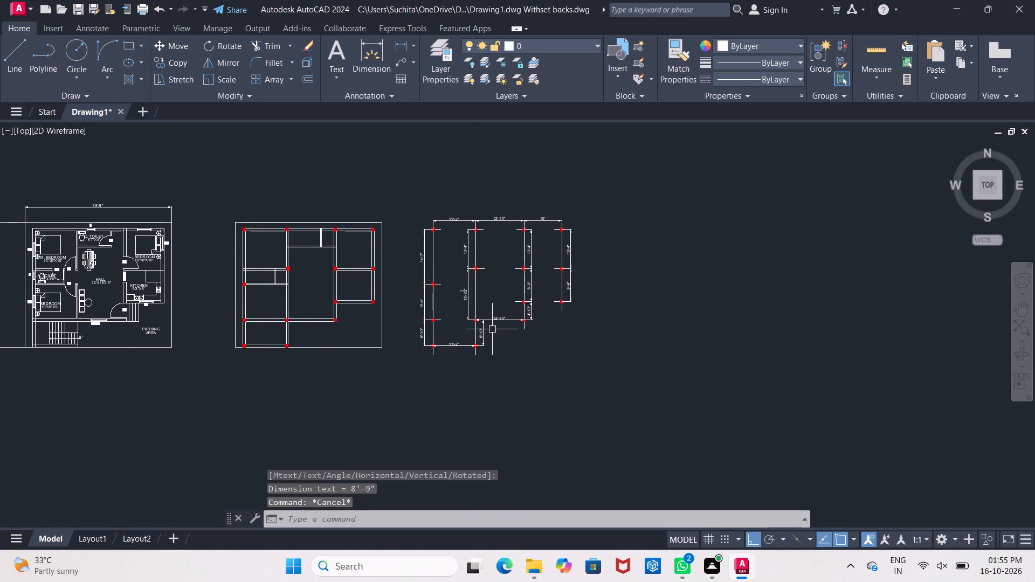
{"action": "scroll", "coordinate": [455, 282], "scroll_direction": "up", "scroll_amount": 2}
{"action": "scroll", "coordinate": [455, 282], "scroll_direction": "down", "scroll_amount": 1}
{"action": "middle_click_drag", "start_coordinate": [147, 239], "coordinate": [178, 242]}
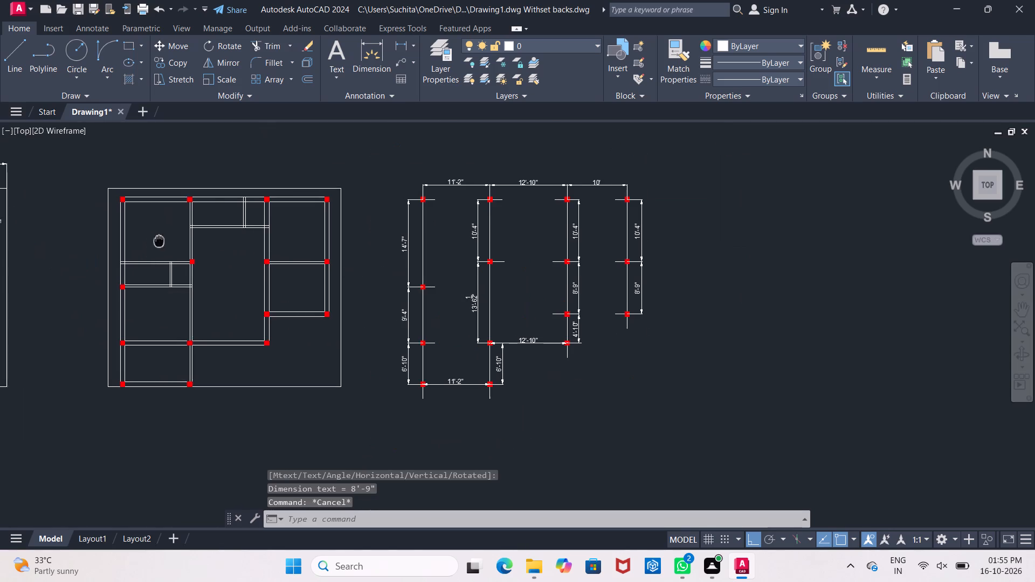
{"action": "middle_click_drag", "start_coordinate": [178, 242], "coordinate": [263, 242]}
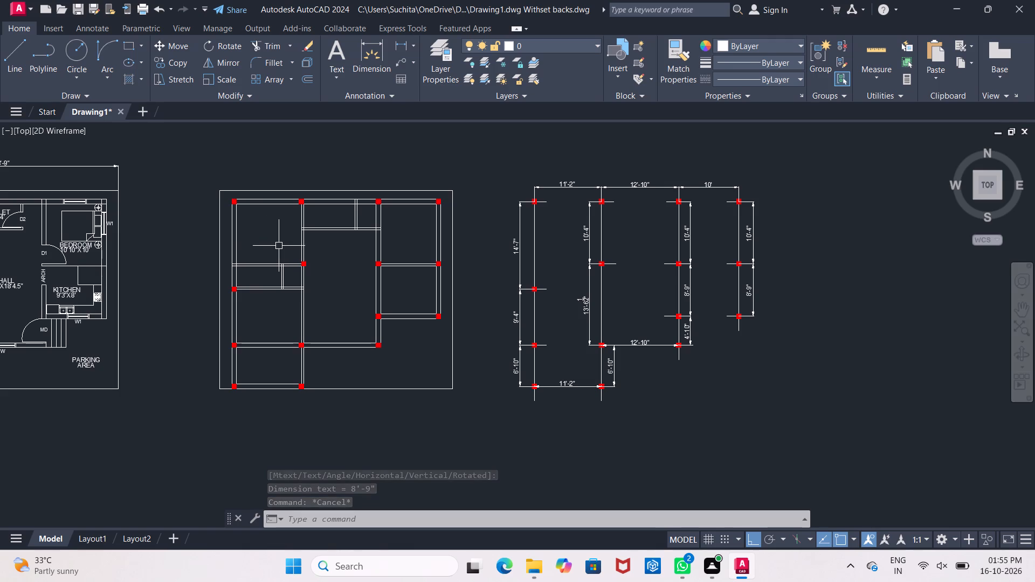
{"action": "middle_click_drag", "start_coordinate": [308, 233], "coordinate": [566, 216]}
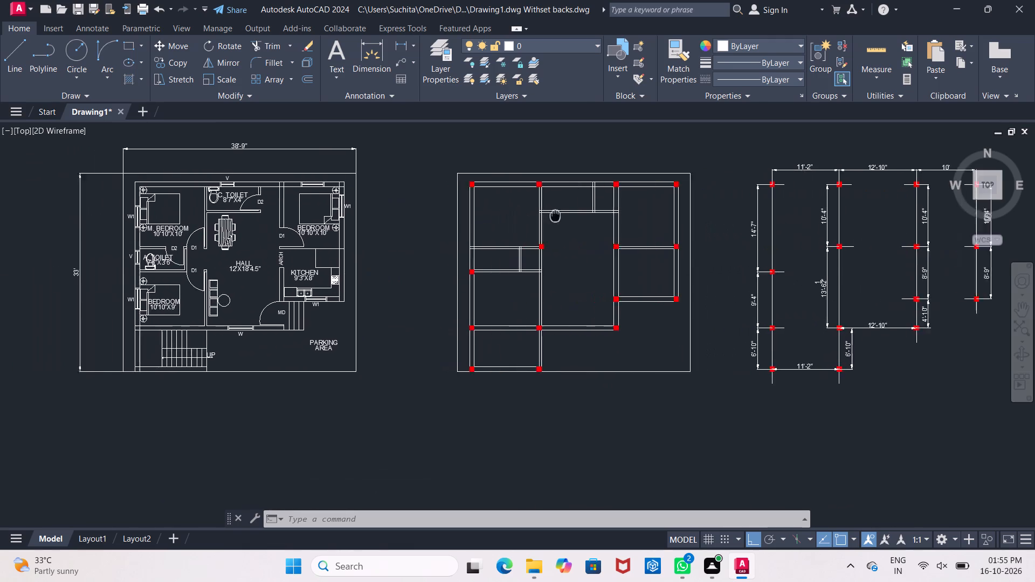
{"action": "middle_click_drag", "start_coordinate": [566, 216], "coordinate": [576, 215]}
{"action": "middle_click_drag", "start_coordinate": [342, 184], "coordinate": [364, 218]}
{"action": "scroll", "coordinate": [364, 218], "scroll_direction": "down", "scroll_amount": 1}
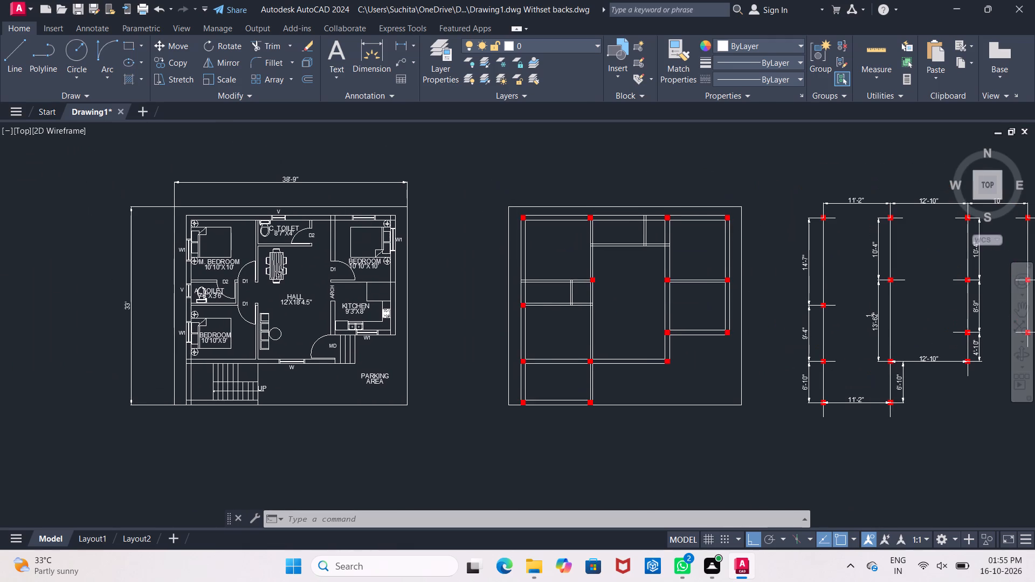
{"action": "scroll", "coordinate": [364, 218], "scroll_direction": "up", "scroll_amount": 1}
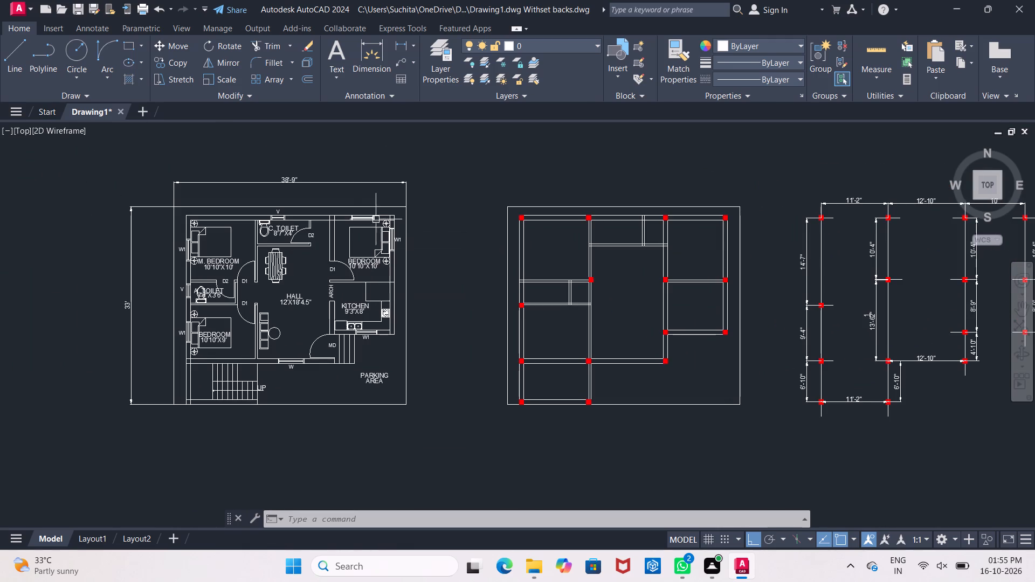
{"action": "middle_click_drag", "start_coordinate": [419, 232], "coordinate": [434, 214]}
{"action": "scroll", "coordinate": [432, 220], "scroll_direction": "down", "scroll_amount": 1}
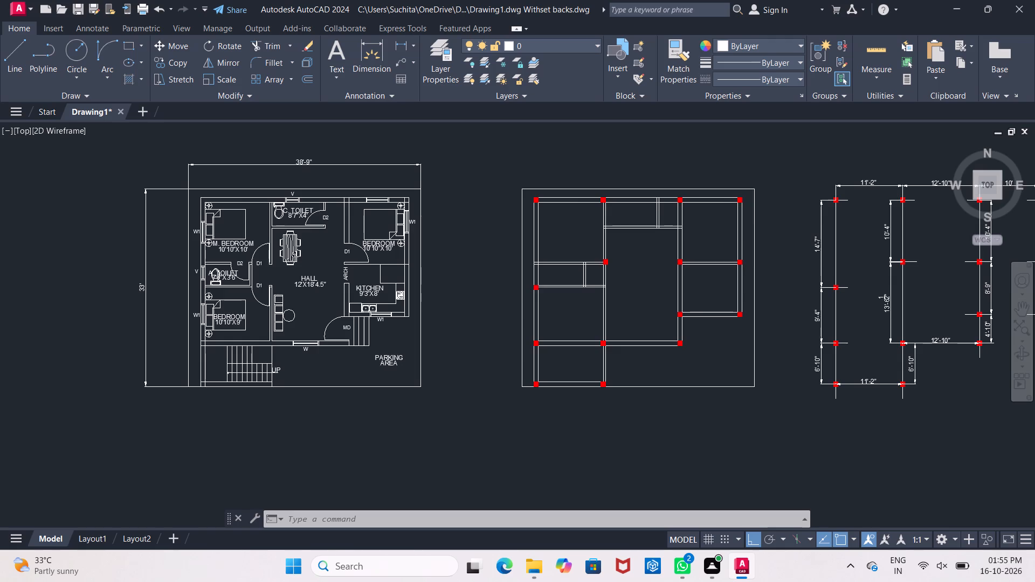
{"action": "scroll", "coordinate": [432, 220], "scroll_direction": "up", "scroll_amount": 1}
{"action": "middle_click", "coordinate": [432, 220]}
{"action": "key", "text": "Escape"}
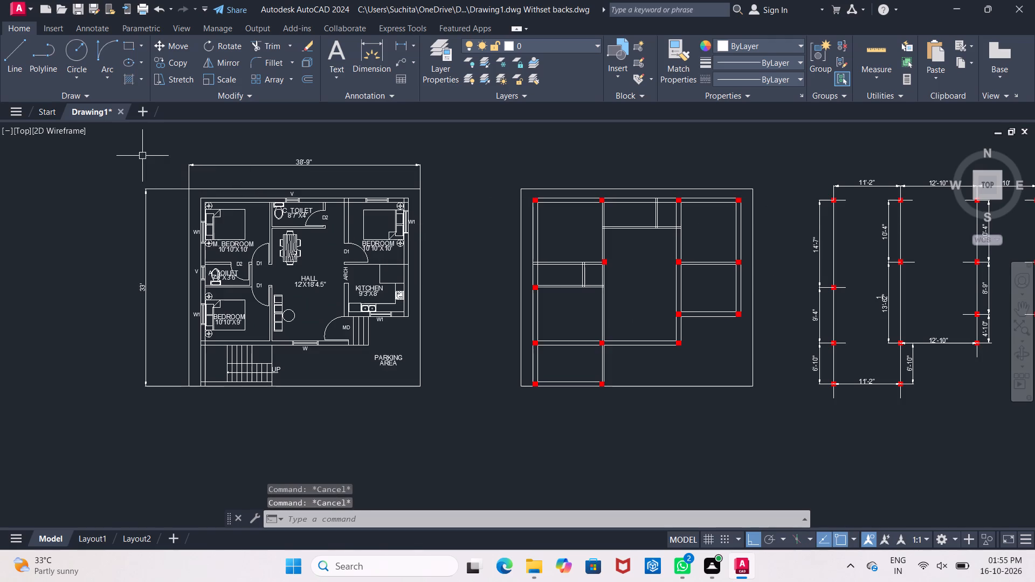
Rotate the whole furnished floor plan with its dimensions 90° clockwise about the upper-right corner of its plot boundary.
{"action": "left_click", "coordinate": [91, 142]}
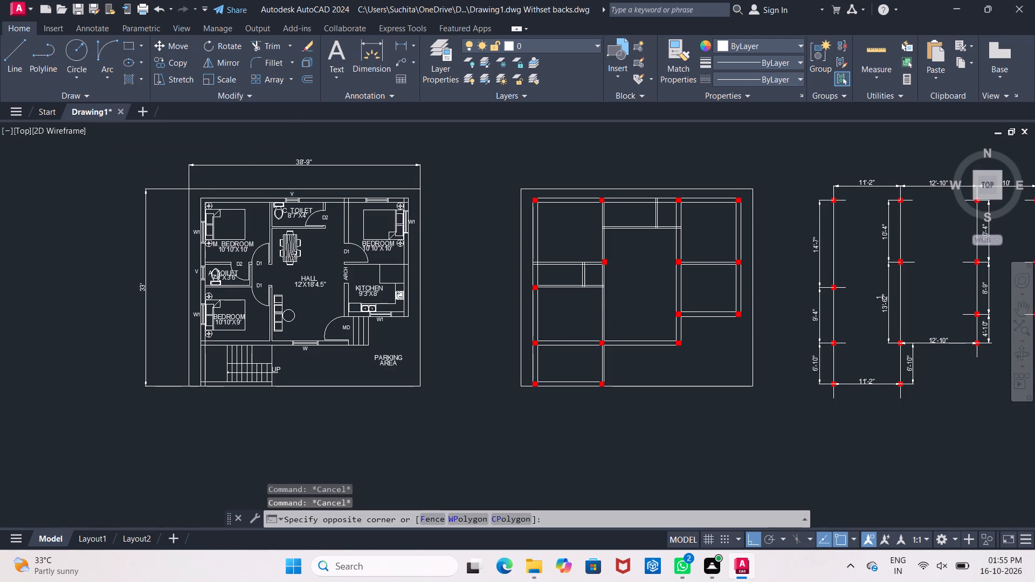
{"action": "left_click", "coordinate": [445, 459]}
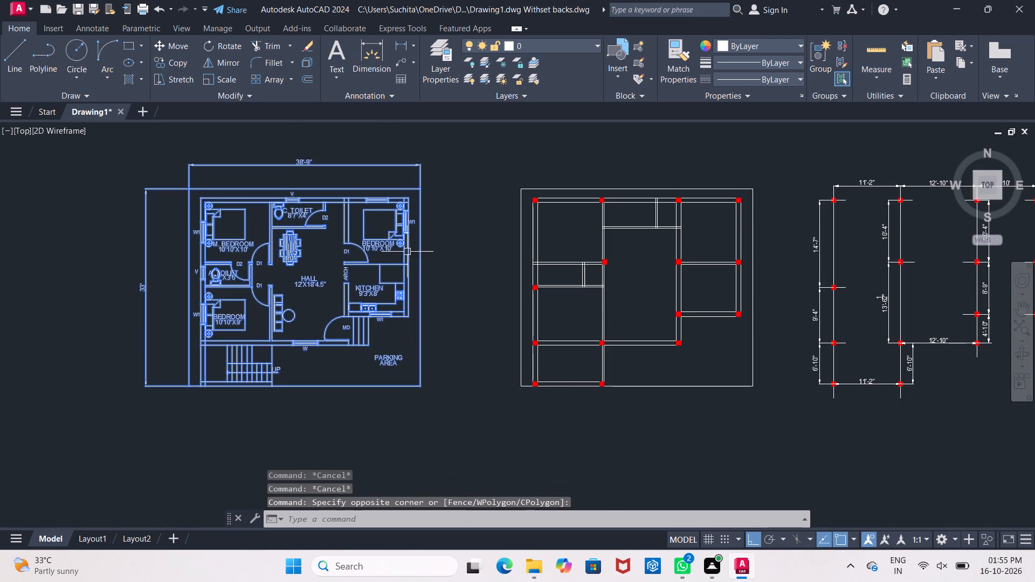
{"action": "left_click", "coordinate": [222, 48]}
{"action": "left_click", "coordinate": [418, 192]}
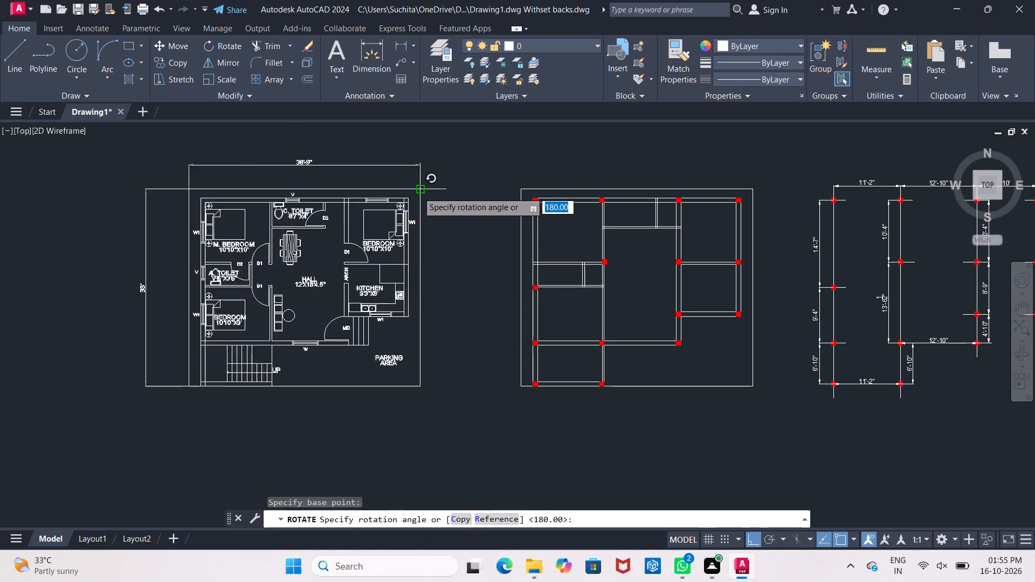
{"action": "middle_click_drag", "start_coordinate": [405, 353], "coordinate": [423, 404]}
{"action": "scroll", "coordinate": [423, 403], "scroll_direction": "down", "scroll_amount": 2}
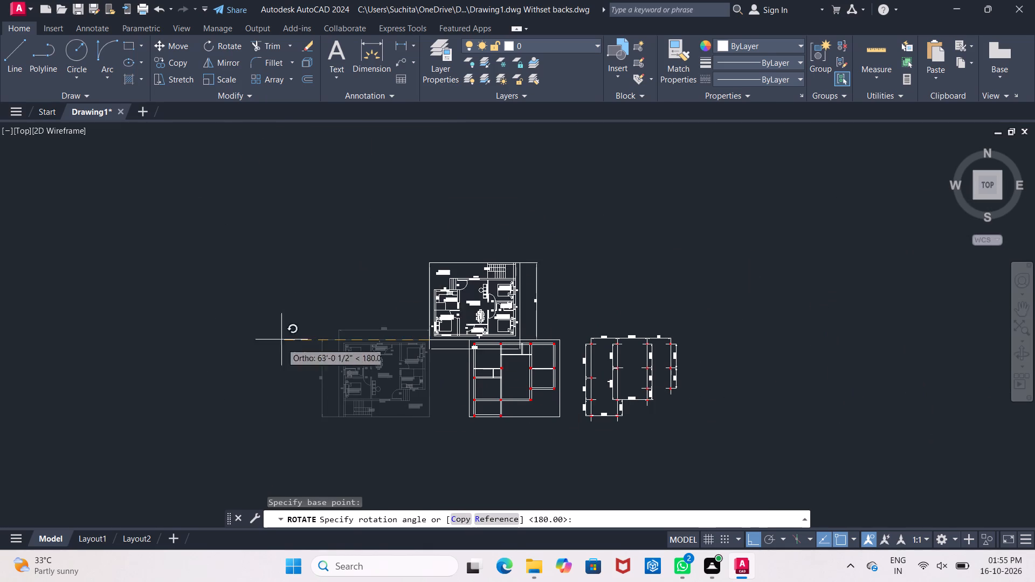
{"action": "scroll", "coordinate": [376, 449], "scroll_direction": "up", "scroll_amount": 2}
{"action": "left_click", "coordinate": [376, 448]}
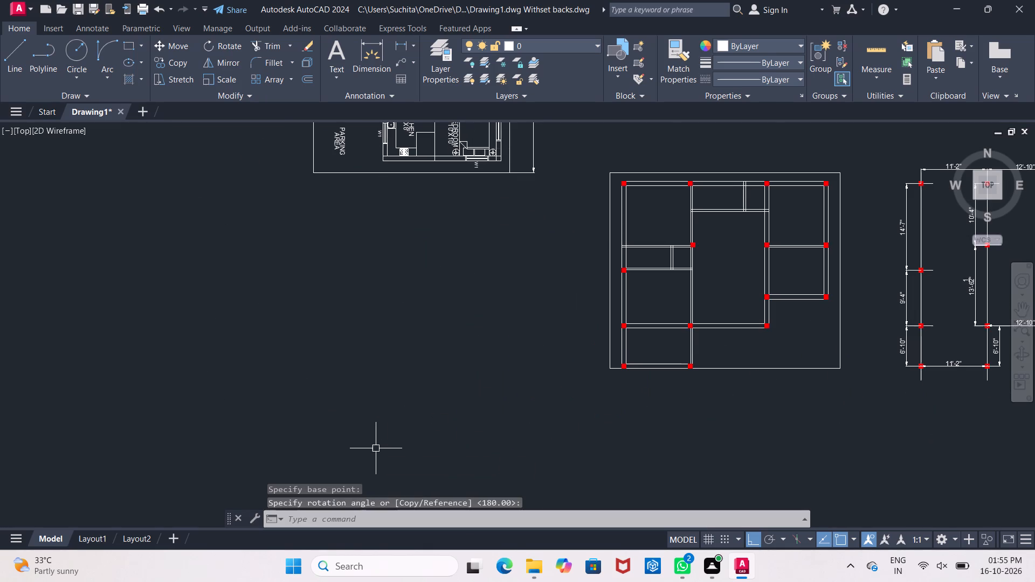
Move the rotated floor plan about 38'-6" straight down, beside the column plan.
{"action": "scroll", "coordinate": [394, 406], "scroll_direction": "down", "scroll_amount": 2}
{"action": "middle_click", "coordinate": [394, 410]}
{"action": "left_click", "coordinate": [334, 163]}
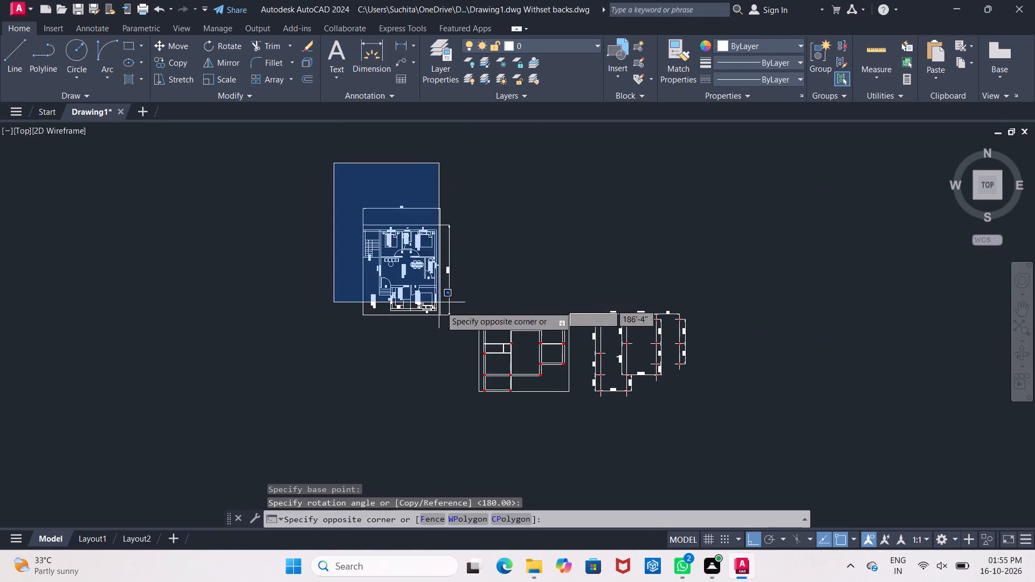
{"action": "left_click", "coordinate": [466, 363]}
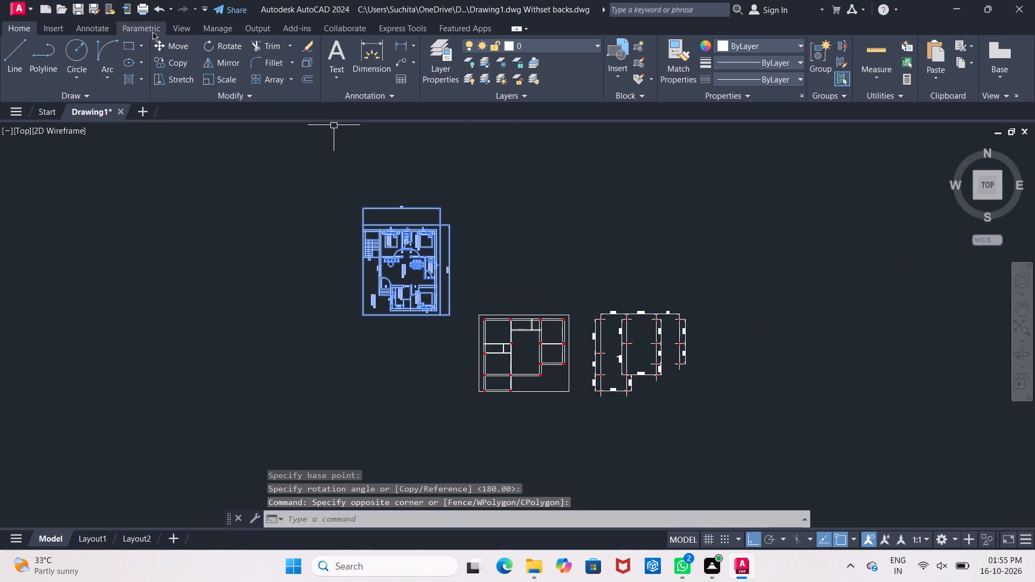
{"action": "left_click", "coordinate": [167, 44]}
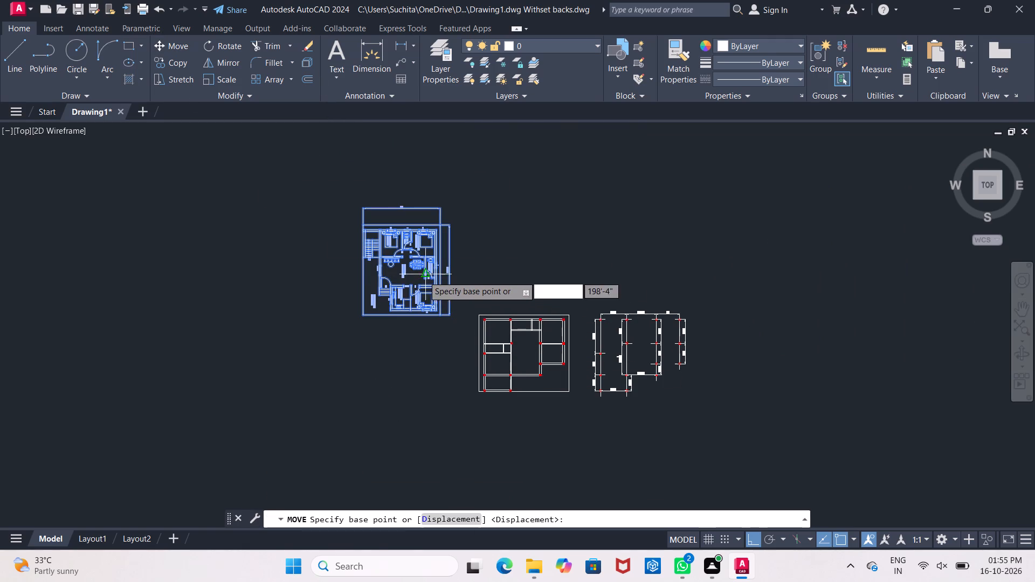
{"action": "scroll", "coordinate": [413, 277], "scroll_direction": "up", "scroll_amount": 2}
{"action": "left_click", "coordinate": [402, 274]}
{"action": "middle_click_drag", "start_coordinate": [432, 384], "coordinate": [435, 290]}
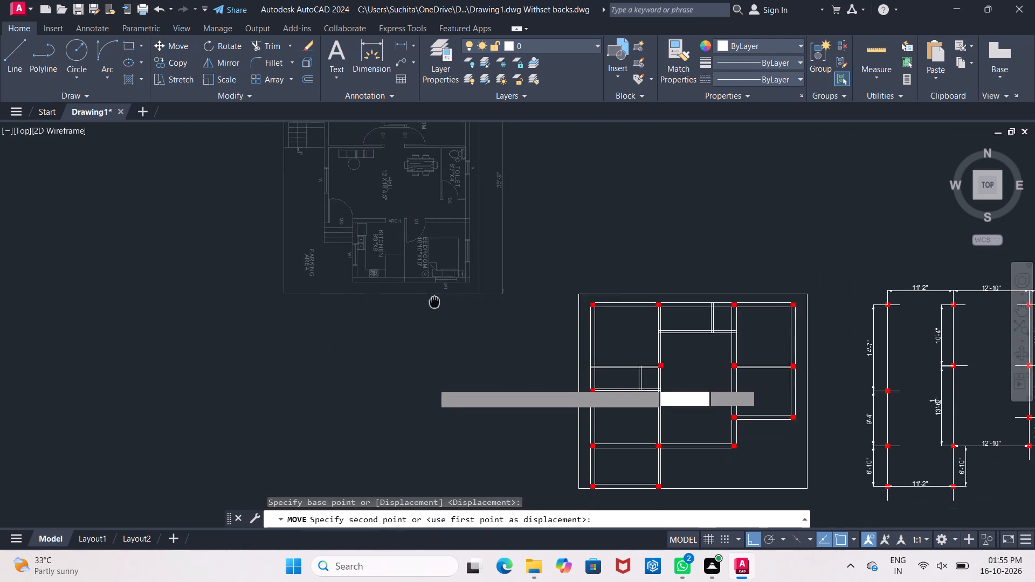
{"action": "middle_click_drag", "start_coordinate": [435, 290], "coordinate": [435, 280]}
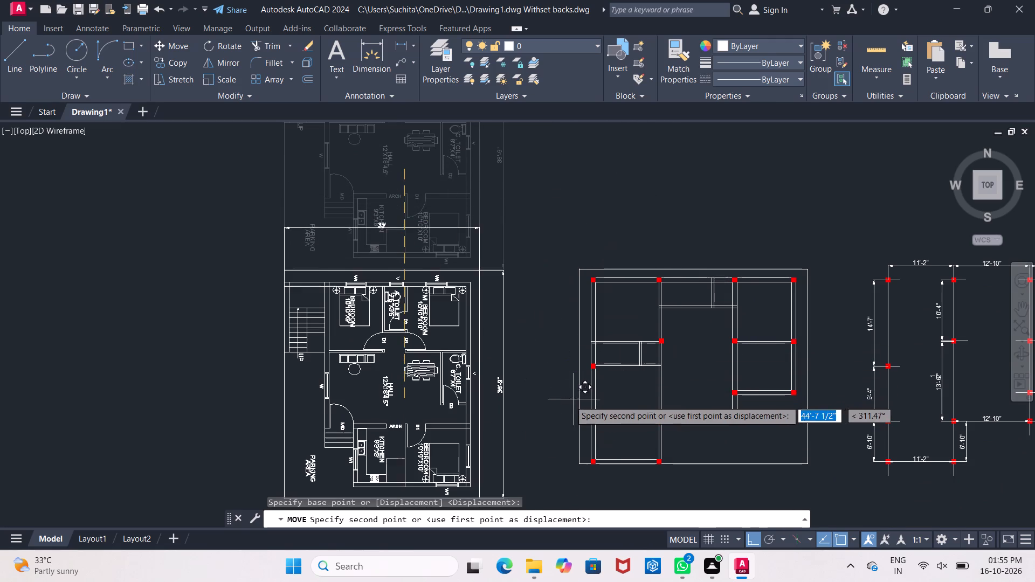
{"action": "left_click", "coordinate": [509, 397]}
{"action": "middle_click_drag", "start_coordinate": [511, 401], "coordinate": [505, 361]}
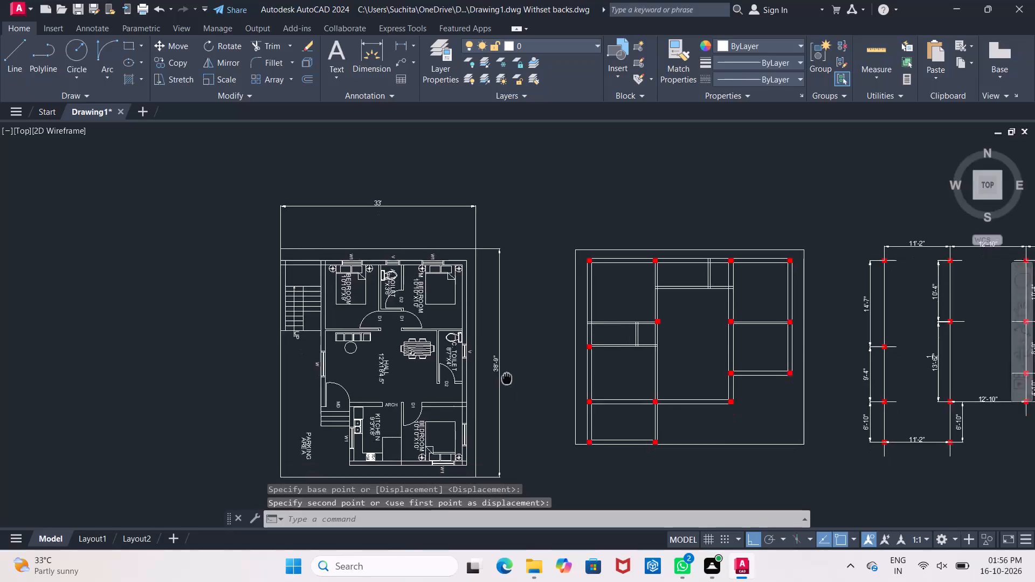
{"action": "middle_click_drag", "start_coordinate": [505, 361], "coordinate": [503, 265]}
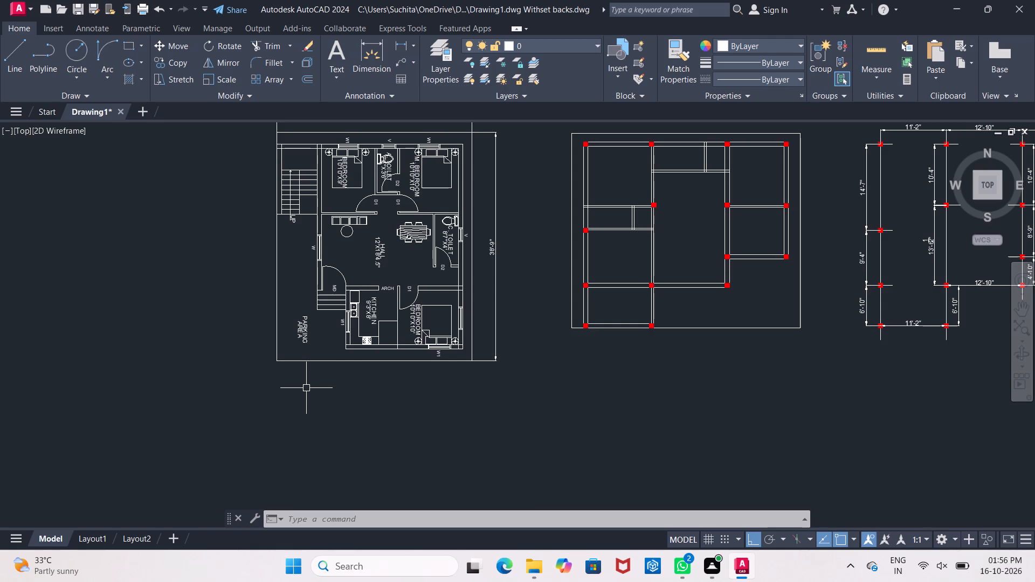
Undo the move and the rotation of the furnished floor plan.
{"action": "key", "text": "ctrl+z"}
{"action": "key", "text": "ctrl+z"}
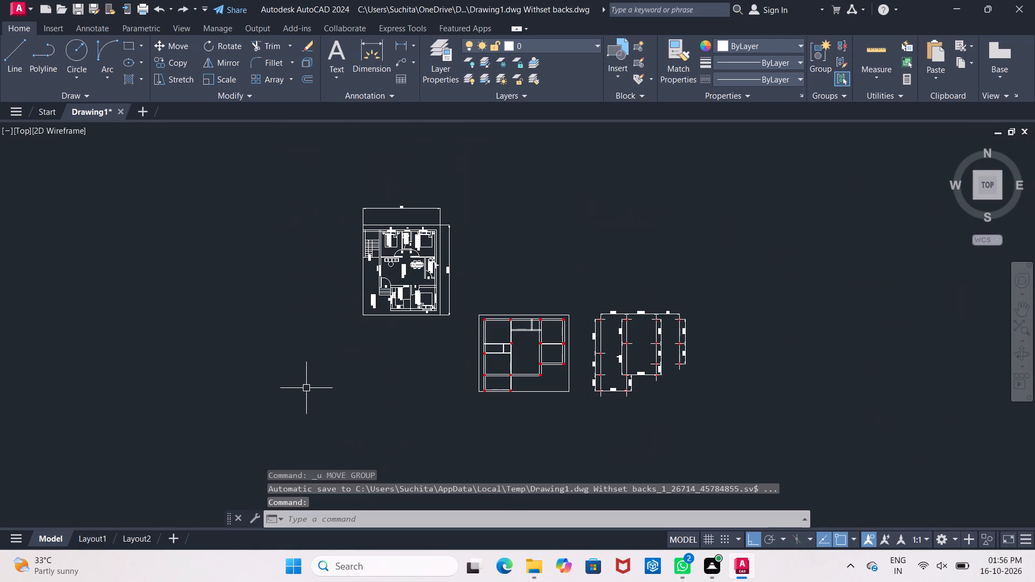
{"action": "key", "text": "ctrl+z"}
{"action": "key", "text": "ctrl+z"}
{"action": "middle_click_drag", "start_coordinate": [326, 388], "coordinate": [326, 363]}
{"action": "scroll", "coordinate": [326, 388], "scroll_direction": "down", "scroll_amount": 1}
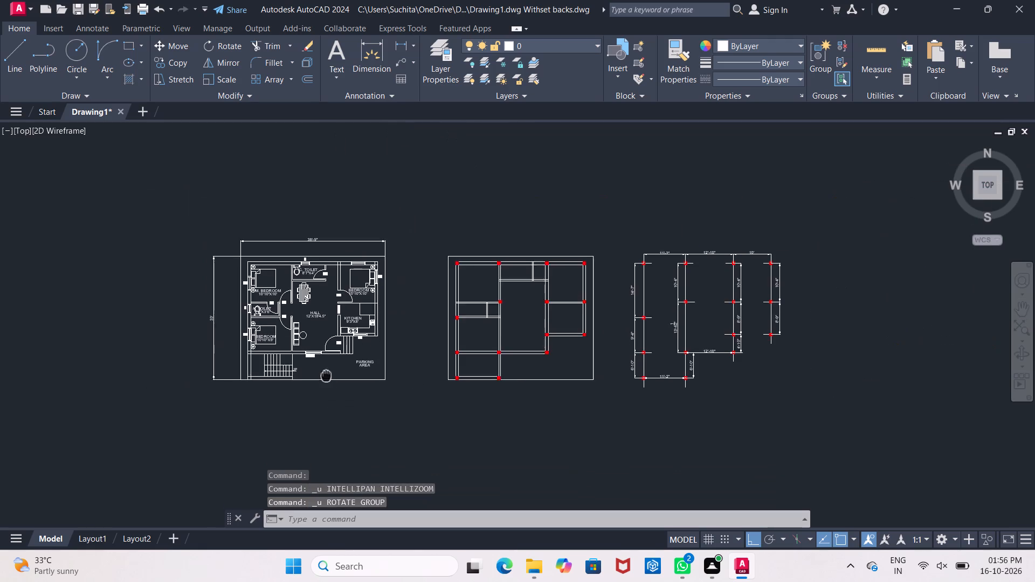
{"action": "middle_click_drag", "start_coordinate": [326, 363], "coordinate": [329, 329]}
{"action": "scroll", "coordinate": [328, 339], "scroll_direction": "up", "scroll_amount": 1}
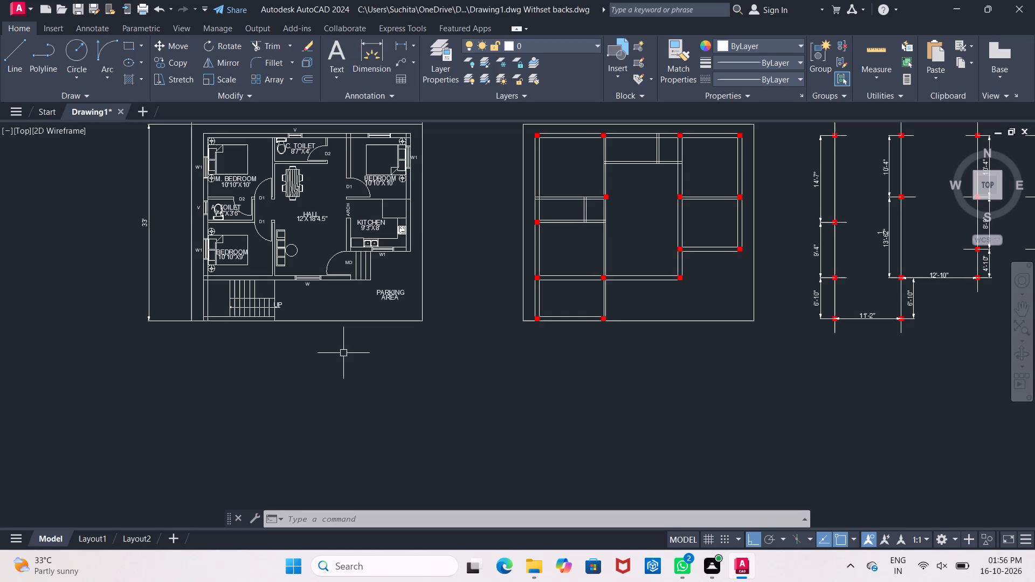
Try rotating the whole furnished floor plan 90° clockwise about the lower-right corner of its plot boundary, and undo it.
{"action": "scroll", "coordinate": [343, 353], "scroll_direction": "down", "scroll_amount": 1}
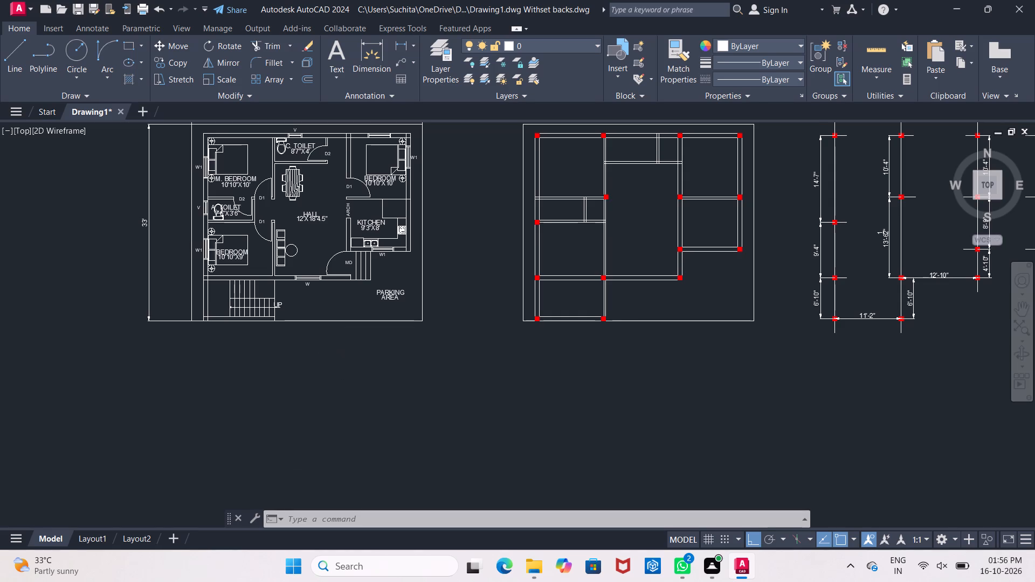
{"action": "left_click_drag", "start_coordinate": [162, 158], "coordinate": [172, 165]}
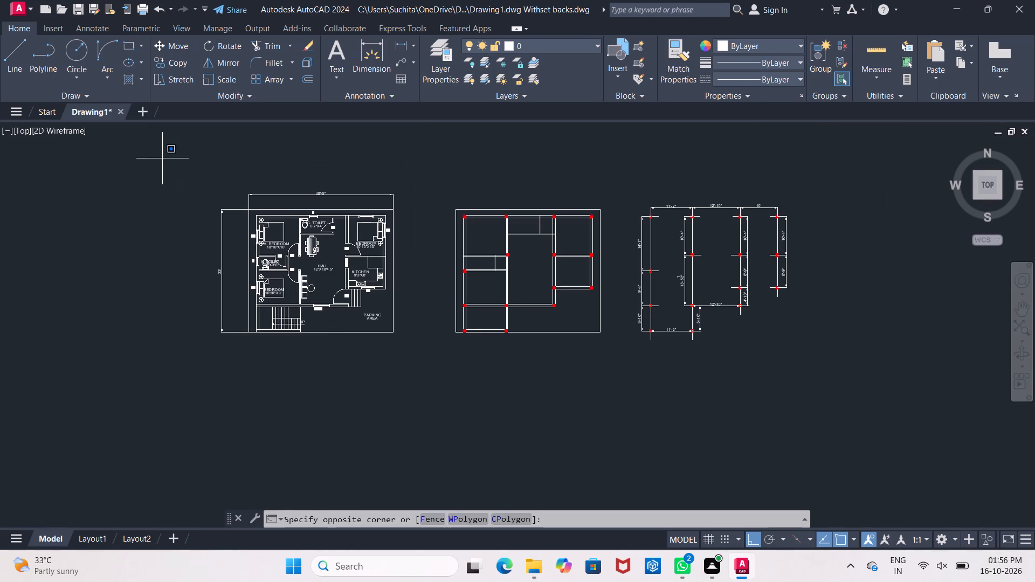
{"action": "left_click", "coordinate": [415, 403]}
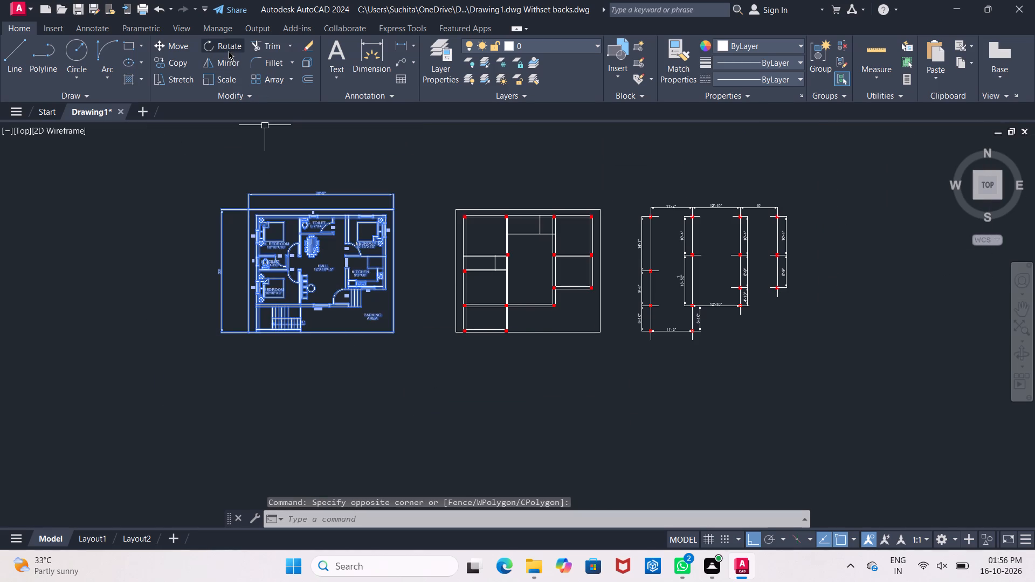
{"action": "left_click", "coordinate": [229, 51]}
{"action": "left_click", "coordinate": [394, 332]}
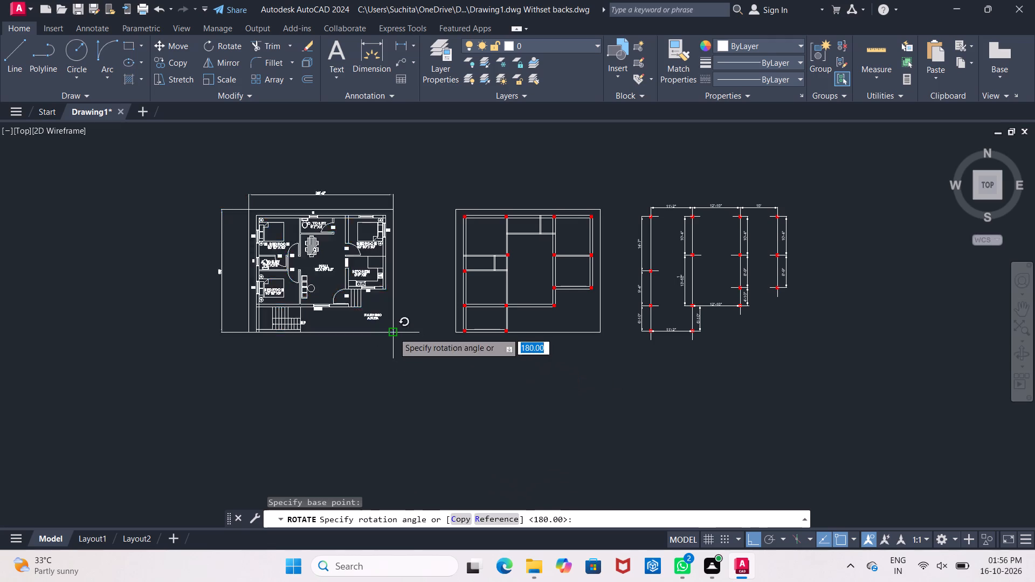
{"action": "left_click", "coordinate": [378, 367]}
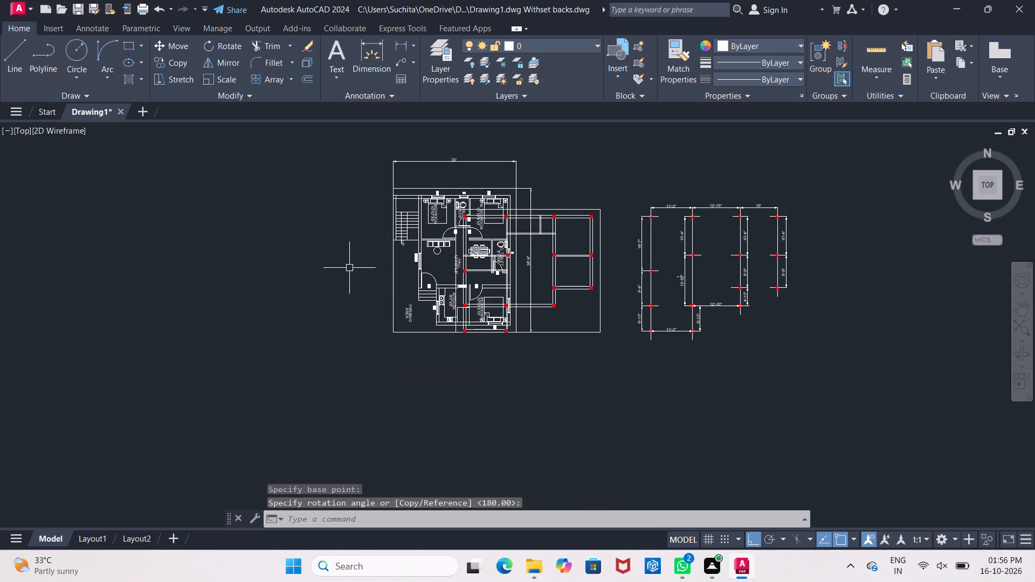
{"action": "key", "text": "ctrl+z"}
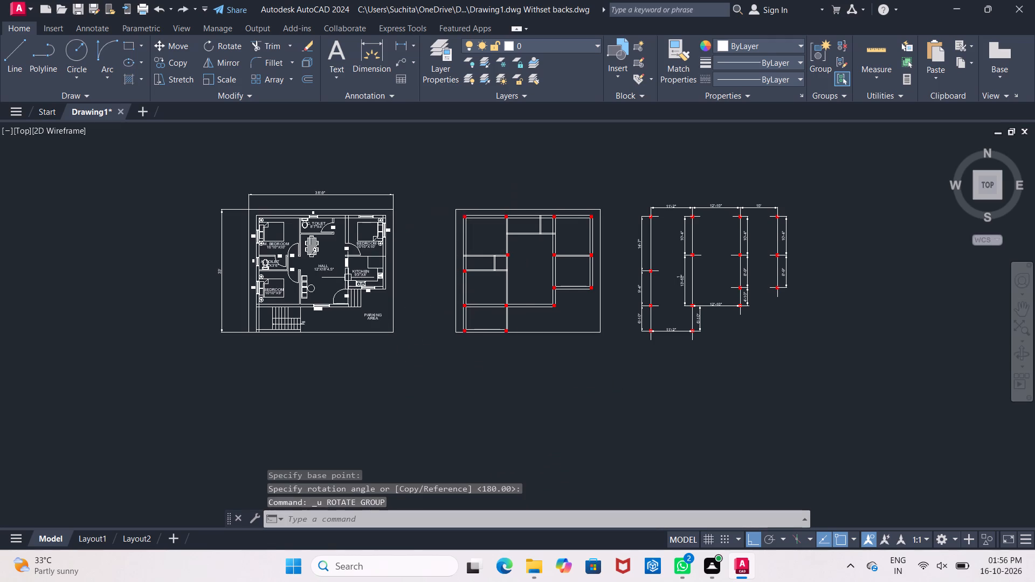
Move the whole furnished floor plan with its dimensions horizontally left, leaving a wider gap before the column plan.
{"action": "left_click", "coordinate": [178, 163]}
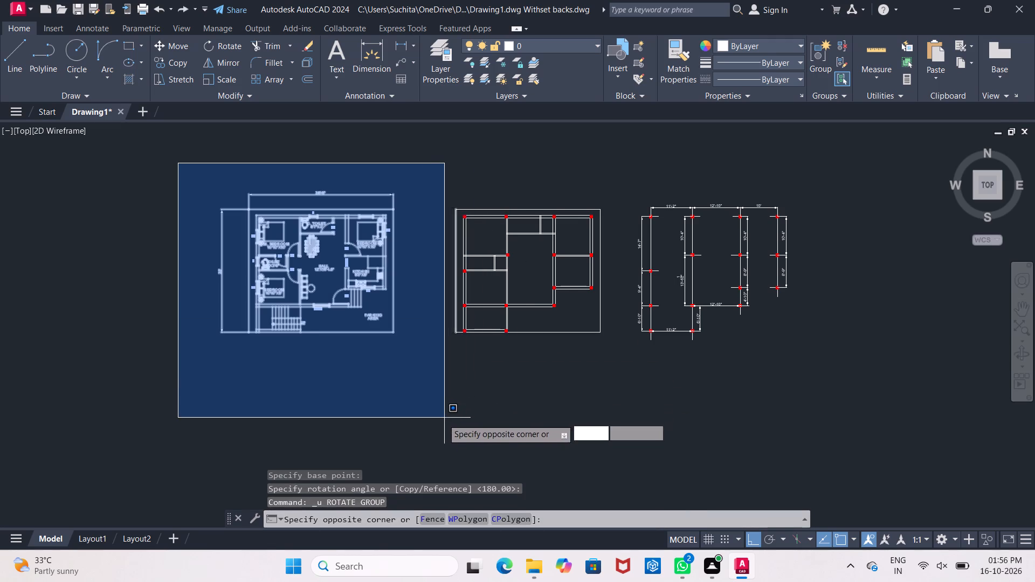
{"action": "left_click", "coordinate": [423, 425]}
{"action": "left_click", "coordinate": [189, 48]}
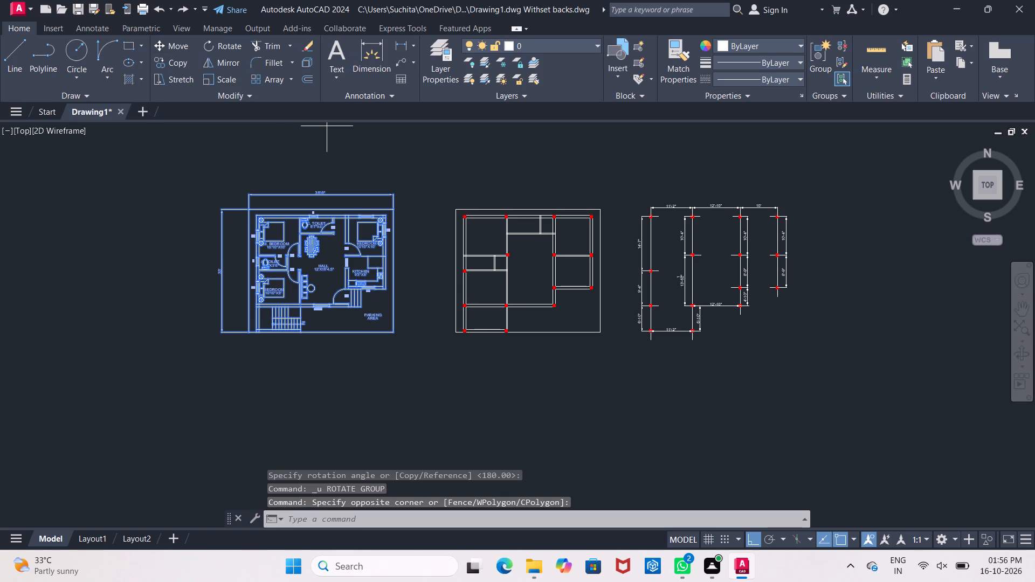
{"action": "left_click", "coordinate": [327, 279]}
{"action": "left_click", "coordinate": [176, 283]}
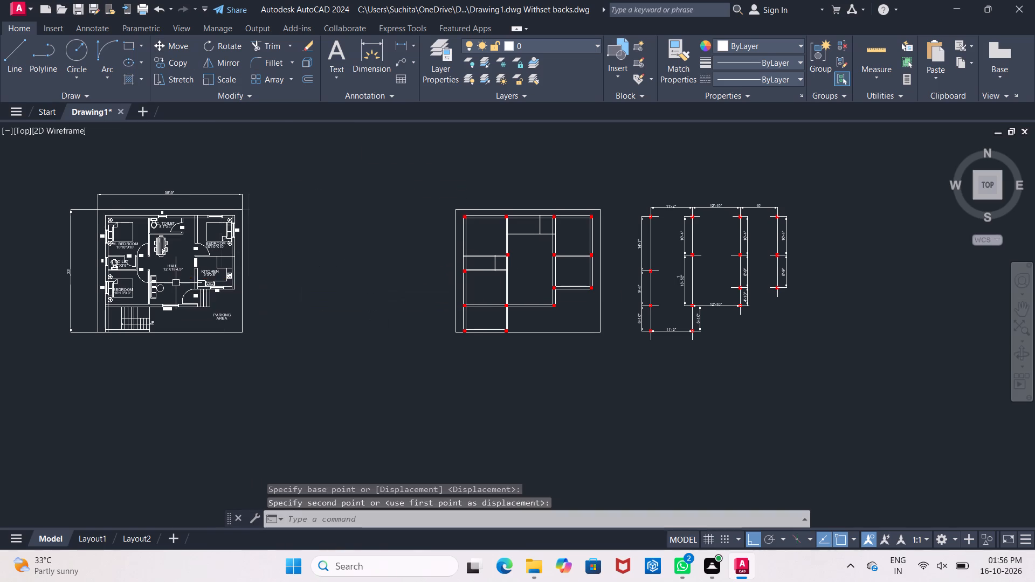
Rotate the relocated furnished floor plan with its dimensions 90° clockwise about the lower-right corner of its plot boundary.
{"action": "middle_click_drag", "start_coordinate": [201, 289], "coordinate": [356, 309]}
{"action": "left_click", "coordinate": [195, 189]}
{"action": "left_click", "coordinate": [479, 440]}
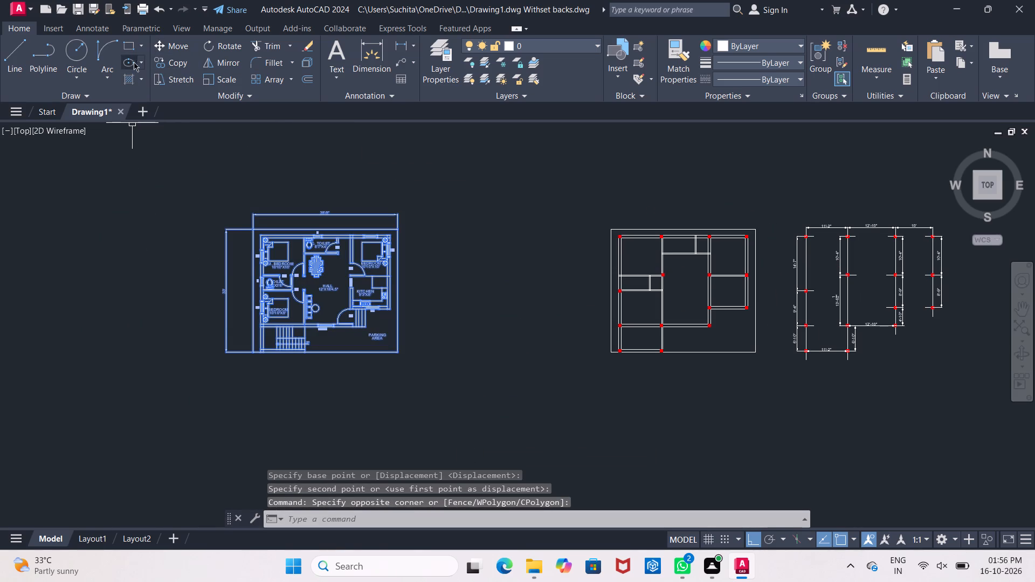
{"action": "left_click", "coordinate": [223, 52]}
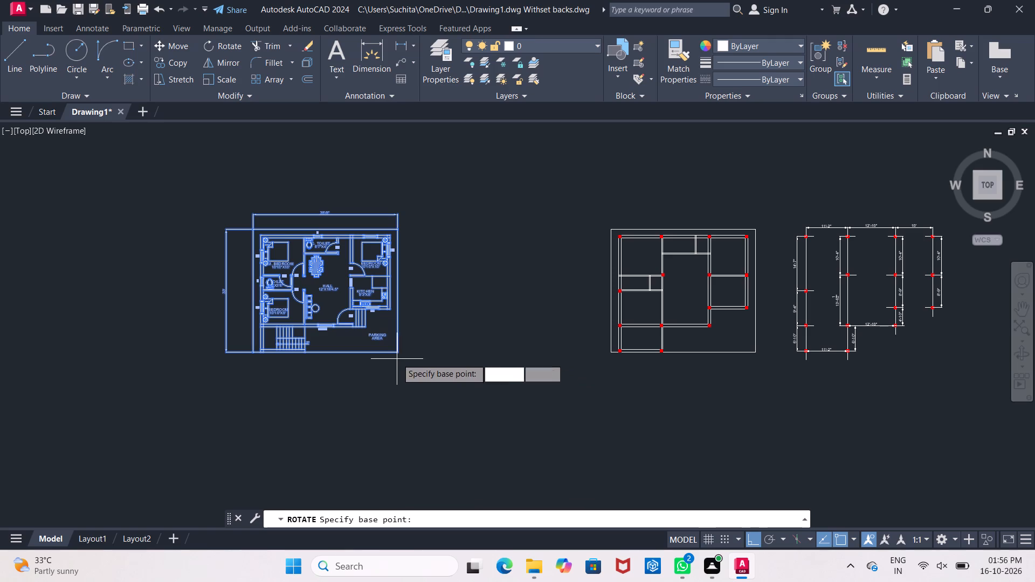
{"action": "left_click", "coordinate": [396, 356]}
{"action": "left_click", "coordinate": [353, 457]}
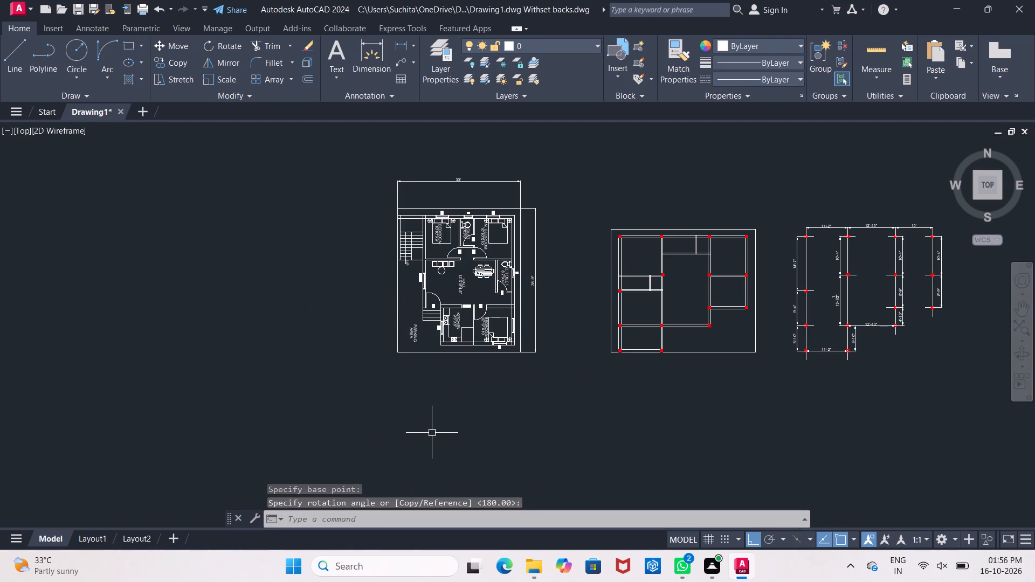
Draw a ray straight down from the outer corner of the lowest entrance step beside the parking area.
{"action": "scroll", "coordinate": [432, 427], "scroll_direction": "down", "scroll_amount": 1}
{"action": "middle_click_drag", "start_coordinate": [432, 427], "coordinate": [395, 417]}
{"action": "scroll", "coordinate": [391, 397], "scroll_direction": "up", "scroll_amount": 2}
{"action": "middle_click_drag", "start_coordinate": [391, 396], "coordinate": [204, 393]}
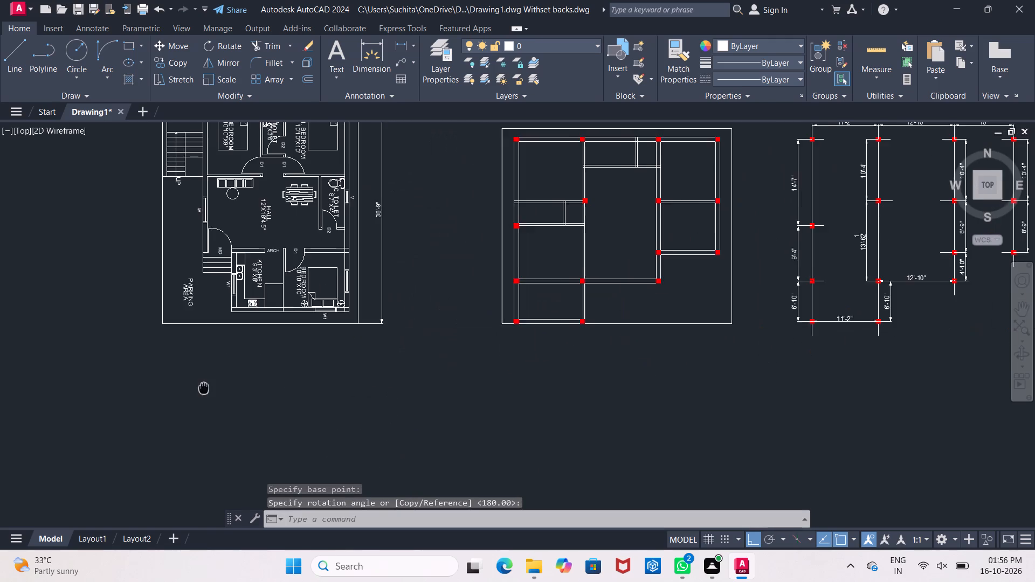
{"action": "middle_click_drag", "start_coordinate": [204, 393], "coordinate": [220, 423]}
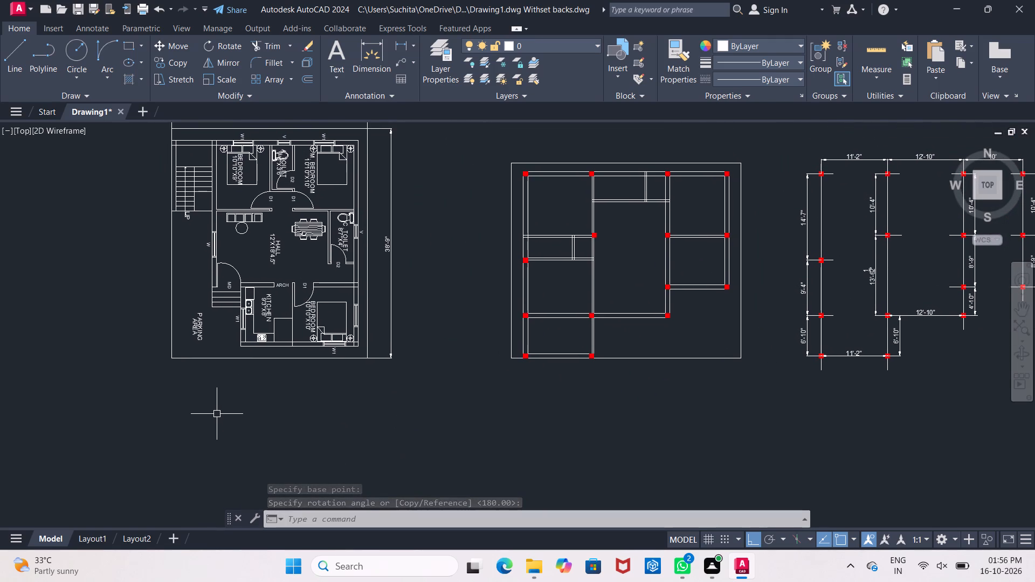
{"action": "key", "text": "Escape"}
{"action": "type", "text": "ra"}
{"action": "key", "text": "y"}
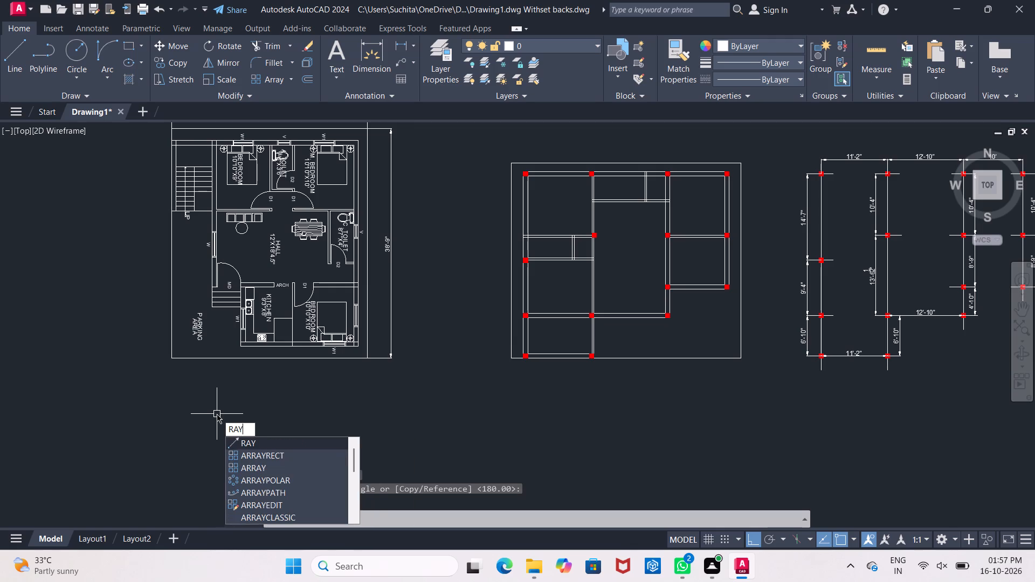
{"action": "key", "text": "Return"}
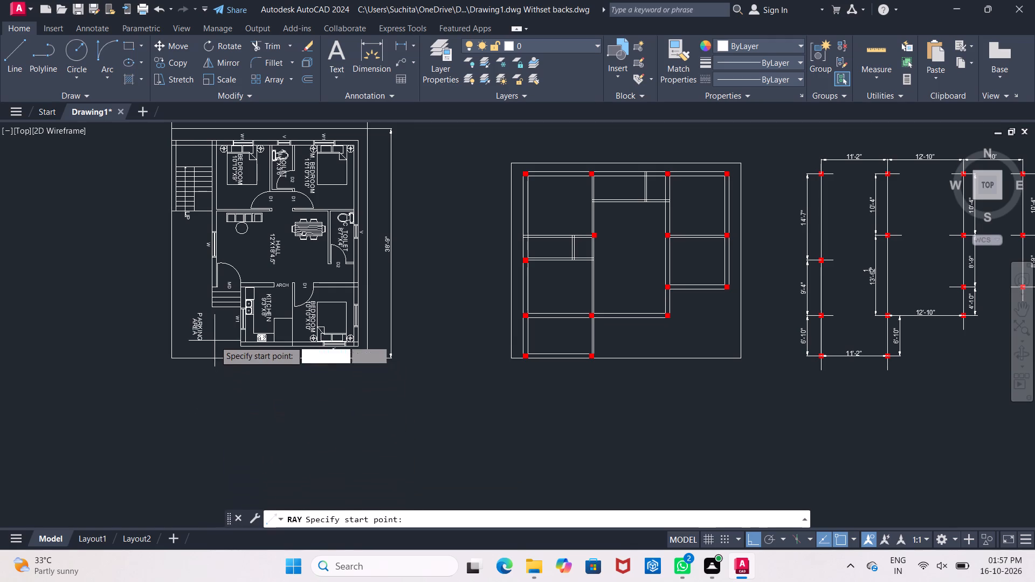
{"action": "scroll", "coordinate": [212, 319], "scroll_direction": "up", "scroll_amount": 1}
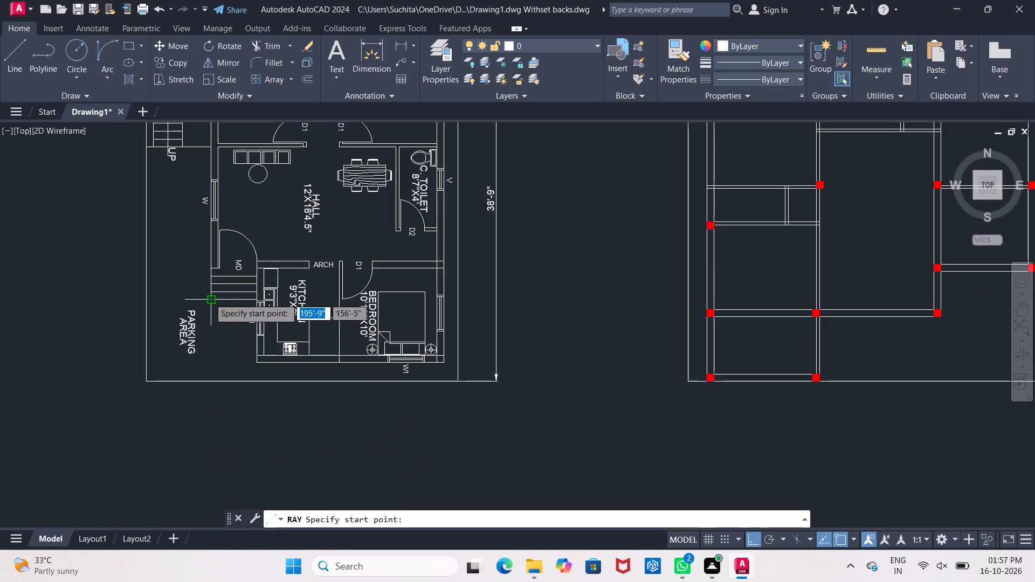
{"action": "left_click", "coordinate": [209, 298]}
{"action": "left_click", "coordinate": [229, 421]}
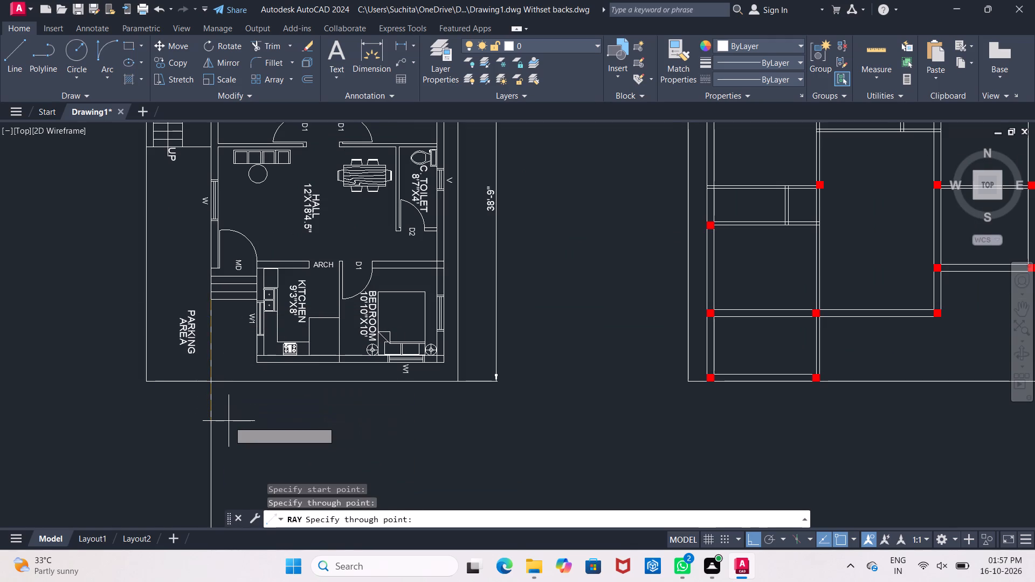
{"action": "key", "text": "Escape"}
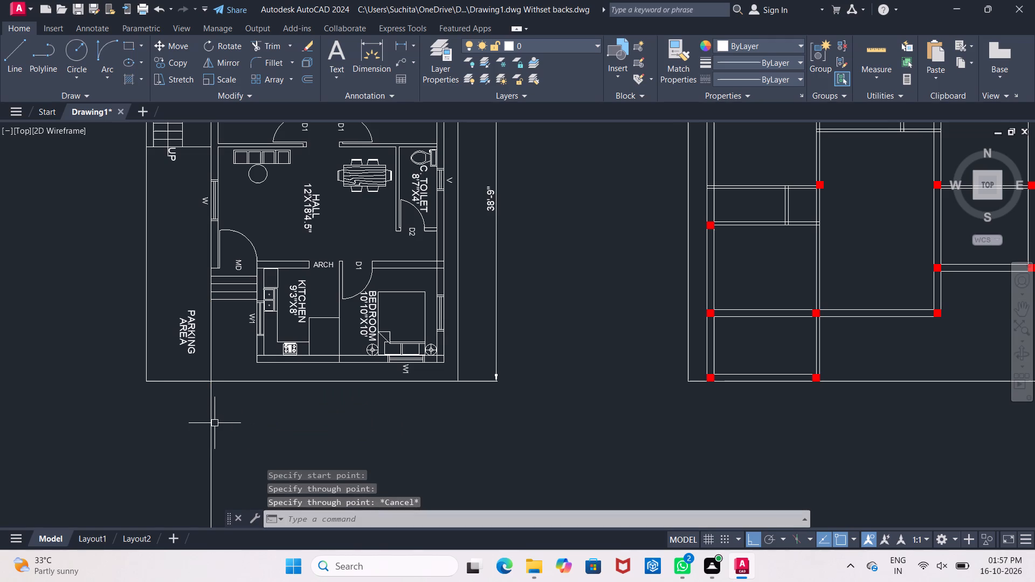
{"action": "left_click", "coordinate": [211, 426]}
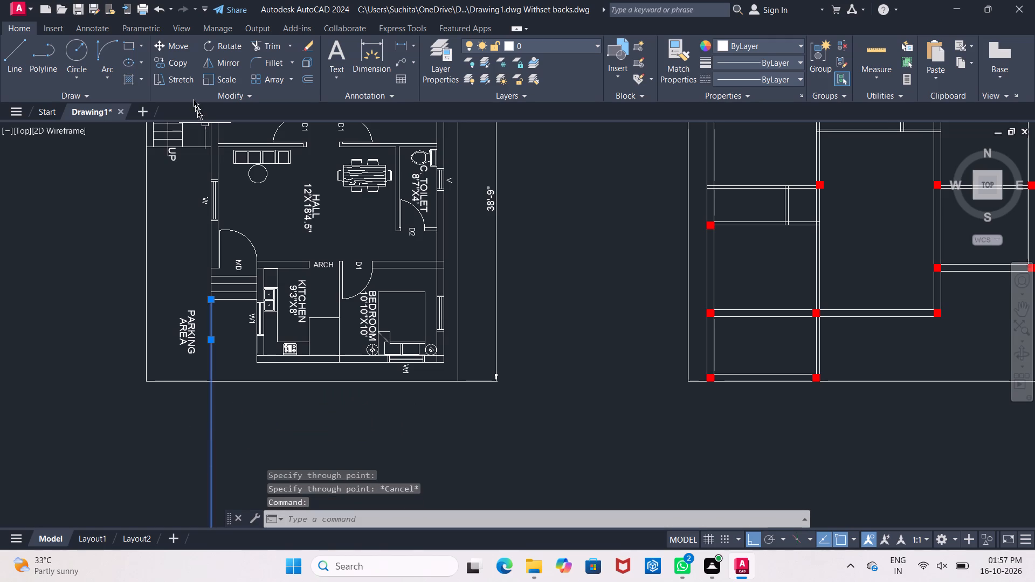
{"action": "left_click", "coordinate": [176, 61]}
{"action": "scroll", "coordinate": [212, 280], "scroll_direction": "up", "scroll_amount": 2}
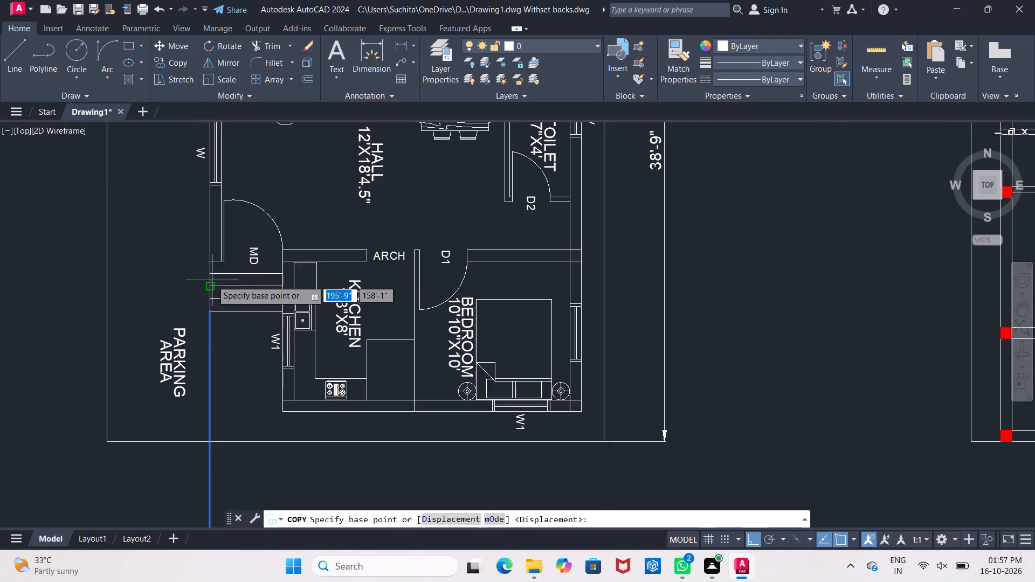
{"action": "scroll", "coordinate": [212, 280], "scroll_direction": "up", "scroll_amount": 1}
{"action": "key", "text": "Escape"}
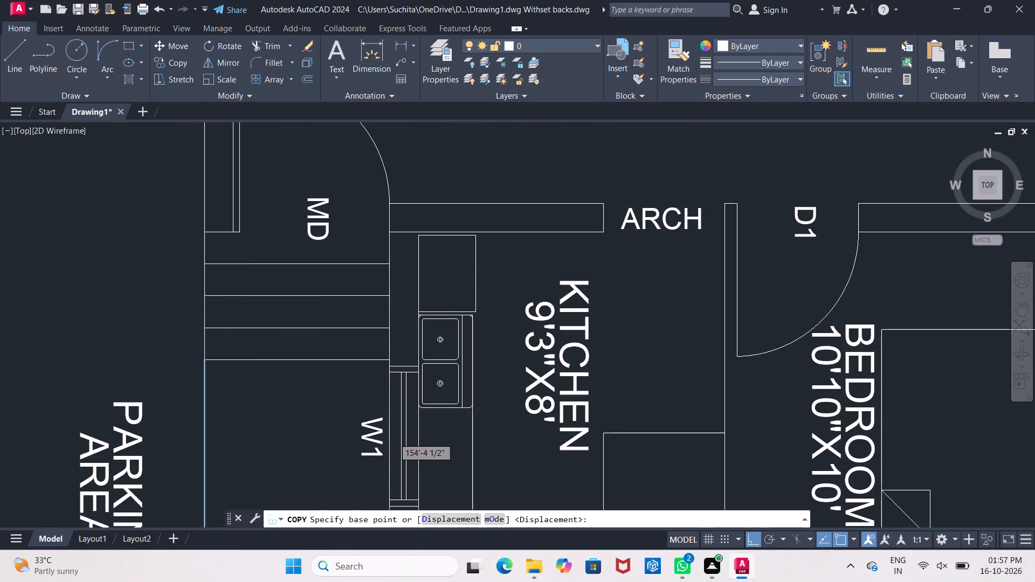
Move the ray straight up so it starts at the outer wall corner beside the main door MD.
{"action": "left_click", "coordinate": [204, 427]}
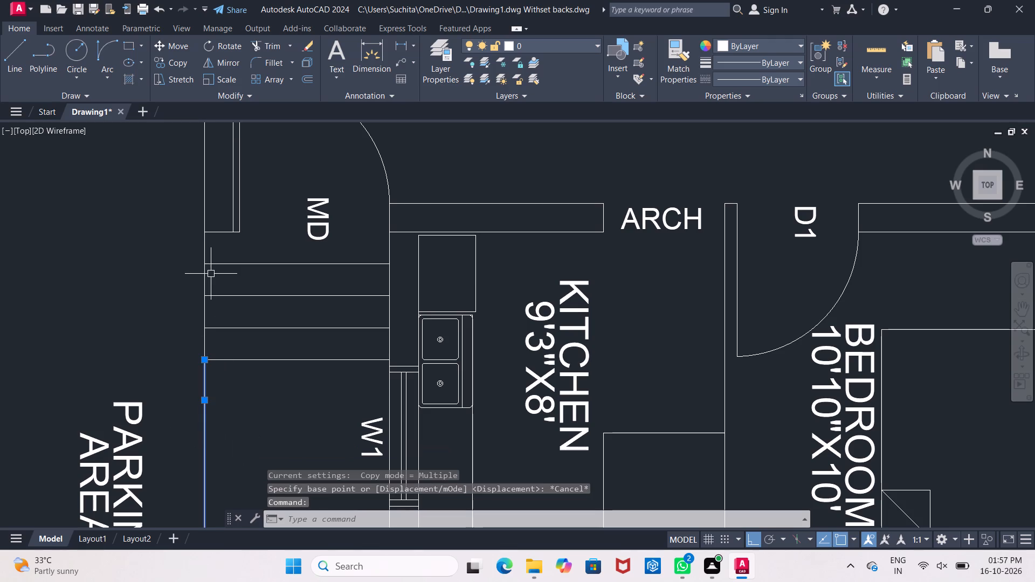
{"action": "left_click", "coordinate": [172, 44]}
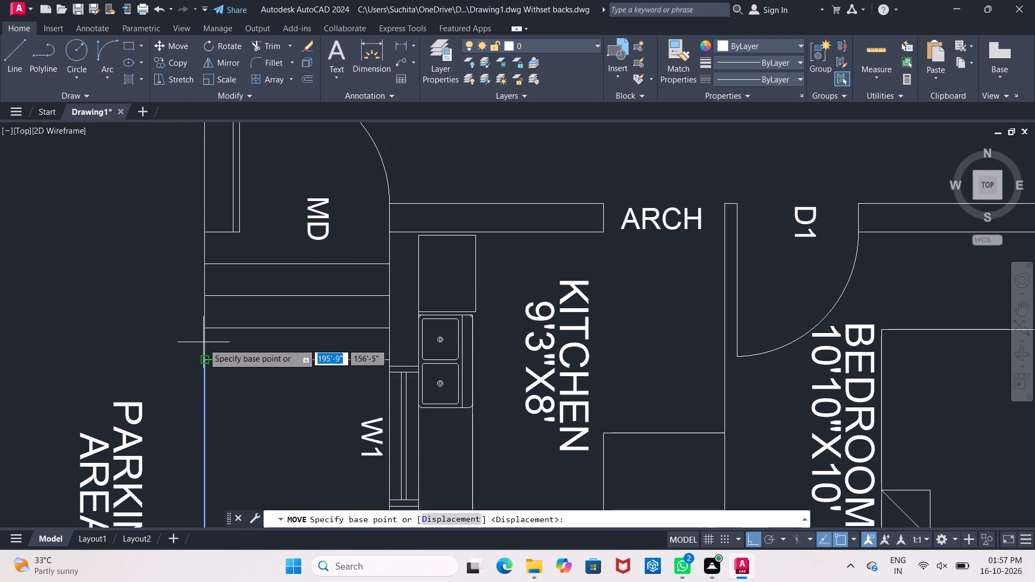
{"action": "left_click", "coordinate": [204, 353]}
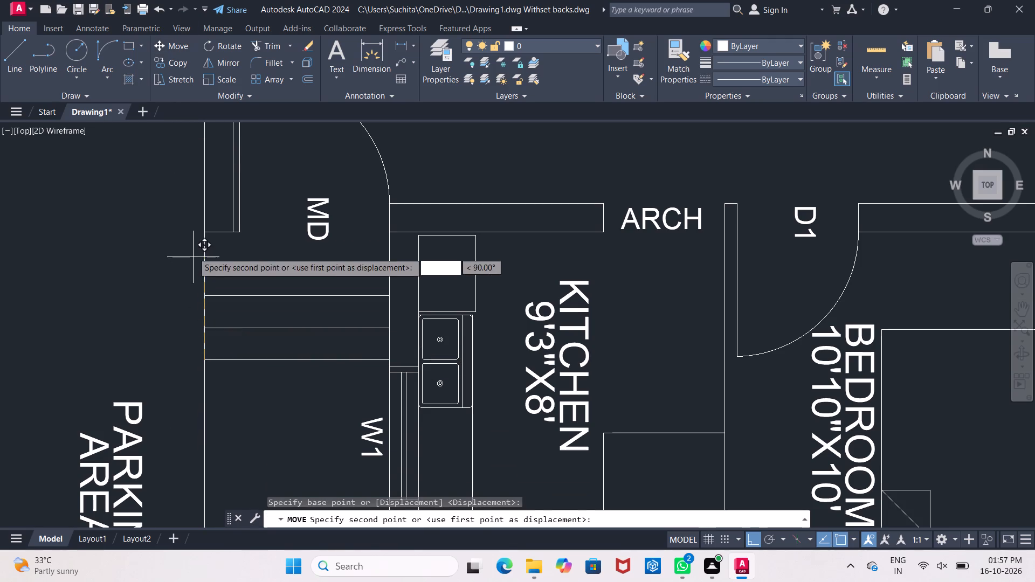
{"action": "left_click", "coordinate": [201, 232]}
Copy the ray from the outer wall corner beside MD to the wall's inner face, both kitchen outer-wall faces and the kitchen–bedroom partition line.
{"action": "middle_click_drag", "start_coordinate": [280, 416], "coordinate": [279, 354]}
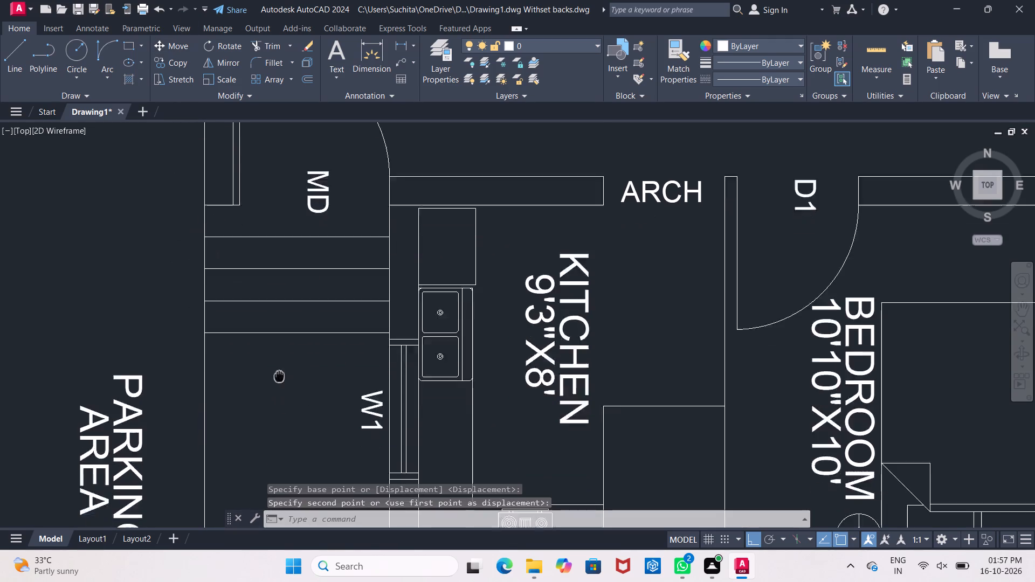
{"action": "middle_click_drag", "start_coordinate": [279, 354], "coordinate": [279, 339]}
{"action": "scroll", "coordinate": [279, 339], "scroll_direction": "down", "scroll_amount": 2}
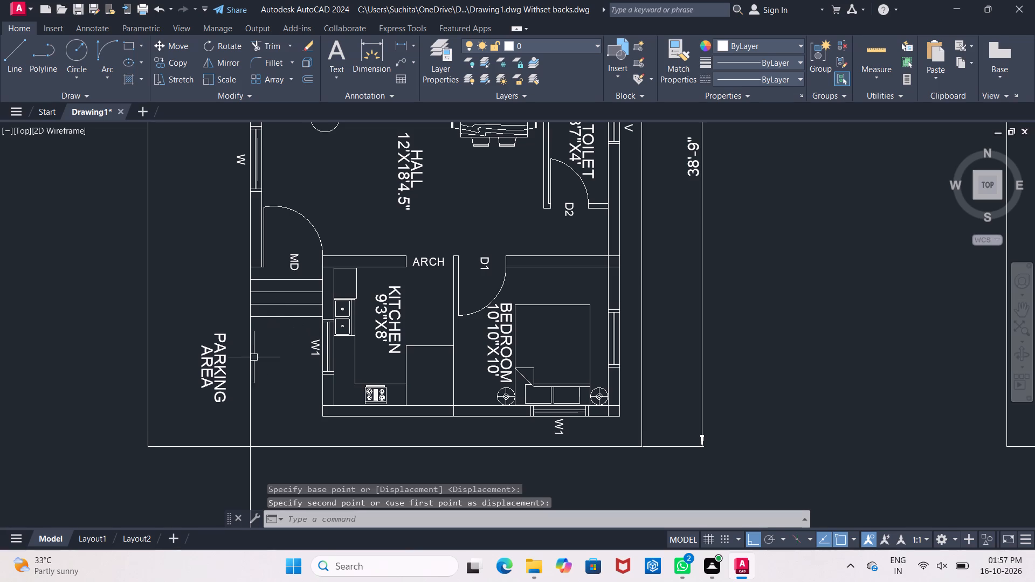
{"action": "left_click", "coordinate": [251, 361]}
{"action": "left_click", "coordinate": [166, 63]}
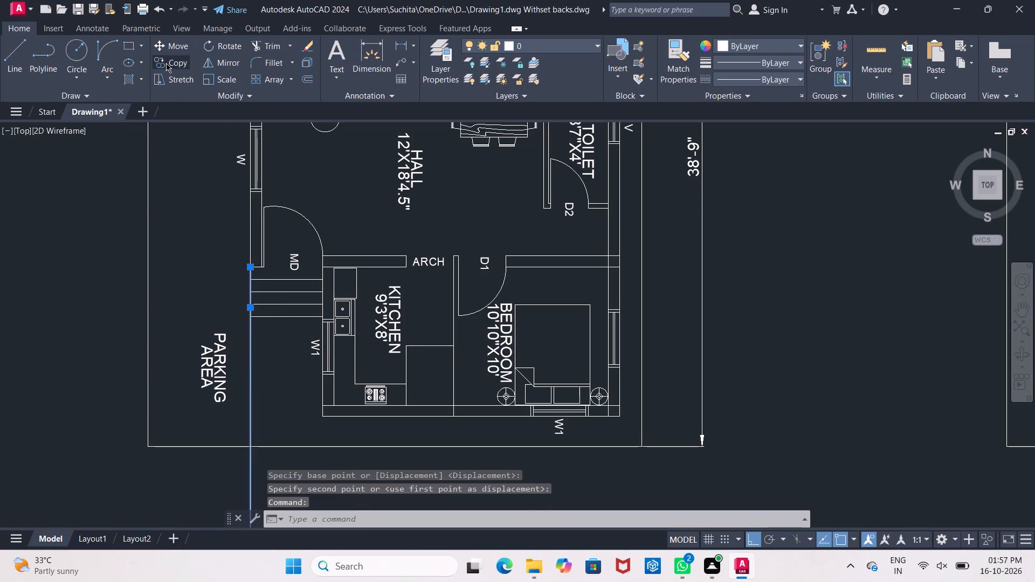
{"action": "left_click", "coordinate": [249, 267]}
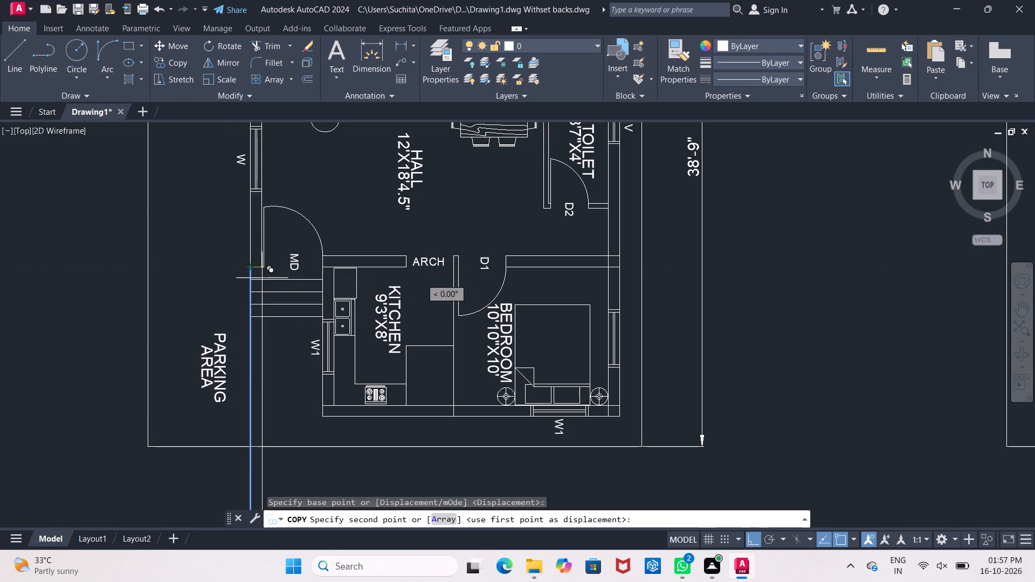
{"action": "left_click", "coordinate": [261, 267]}
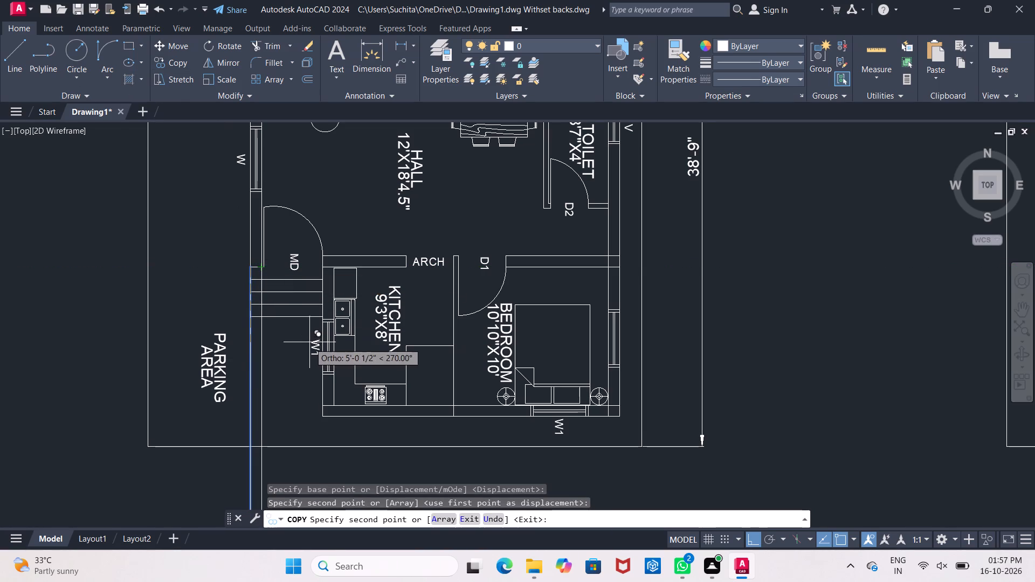
{"action": "left_click", "coordinate": [322, 267]}
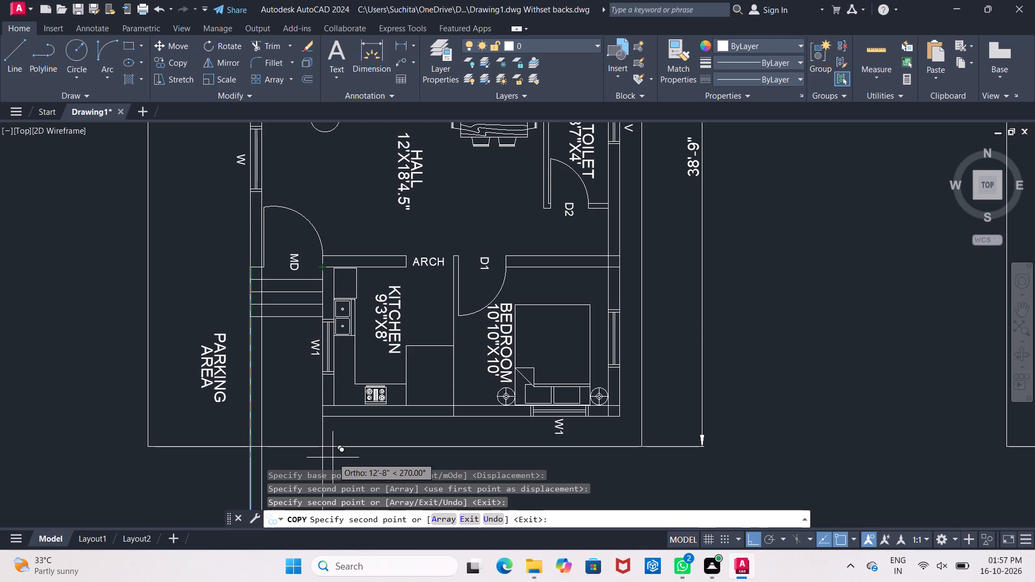
{"action": "scroll", "coordinate": [332, 454], "scroll_direction": "up", "scroll_amount": 3}
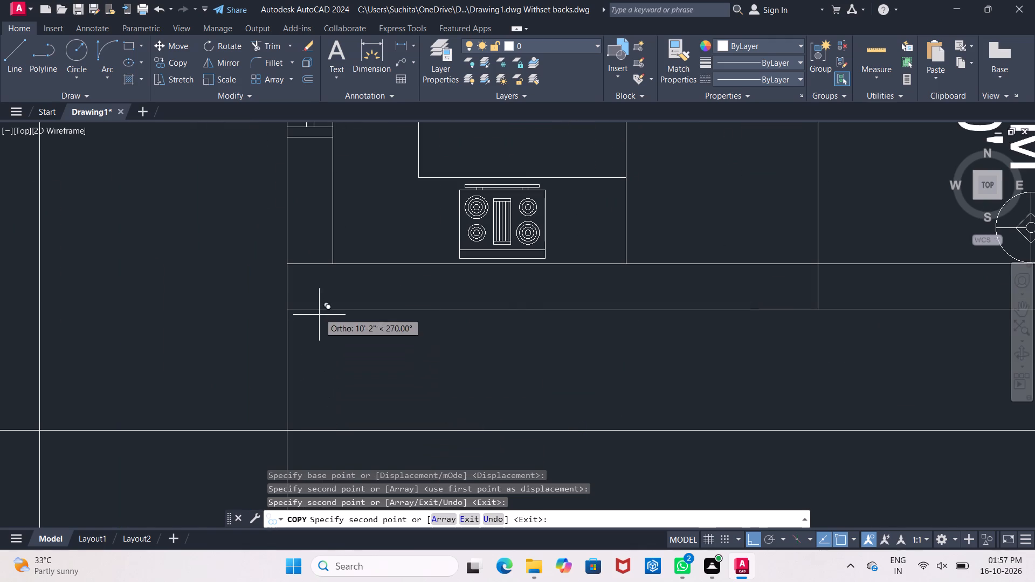
{"action": "left_click", "coordinate": [333, 261]}
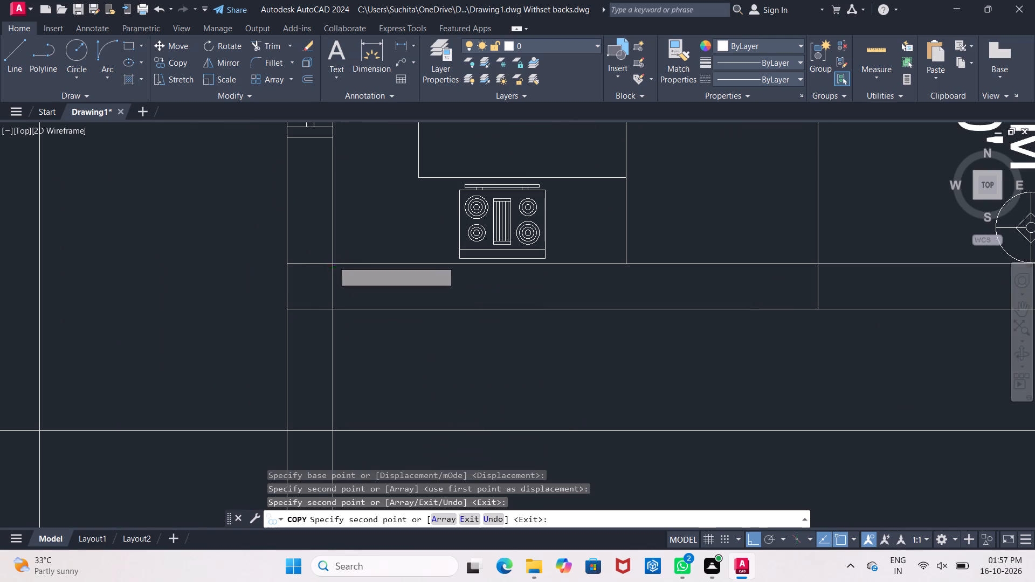
{"action": "scroll", "coordinate": [457, 365], "scroll_direction": "down", "scroll_amount": 2}
{"action": "middle_click_drag", "start_coordinate": [468, 375], "coordinate": [239, 354]}
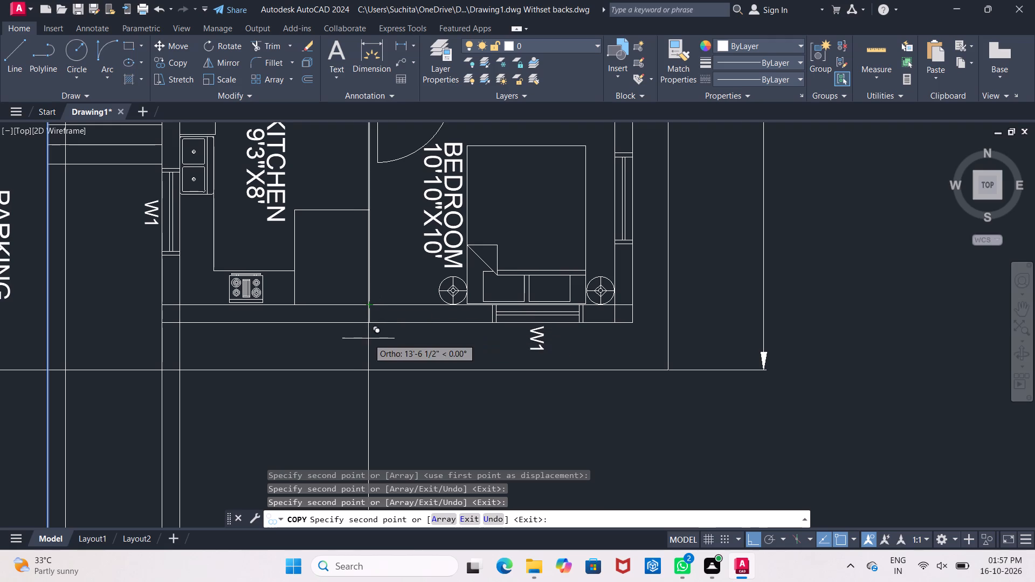
{"action": "left_click", "coordinate": [369, 324]}
Continue copying the ray to both edges of the lower bedroom's bottom W1 window and both faces of the bedroom's right-hand outer wall.
{"action": "middle_click_drag", "start_coordinate": [501, 435], "coordinate": [495, 434]}
{"action": "scroll", "coordinate": [495, 434], "scroll_direction": "down", "scroll_amount": 2}
{"action": "middle_click_drag", "start_coordinate": [497, 429], "coordinate": [425, 421]}
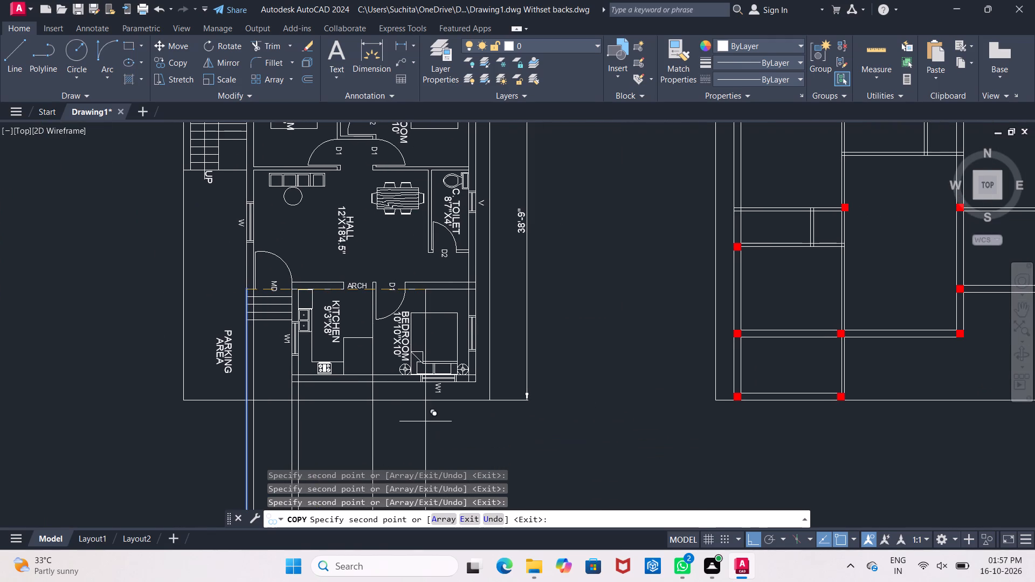
{"action": "scroll", "coordinate": [421, 418], "scroll_direction": "up", "scroll_amount": 2}
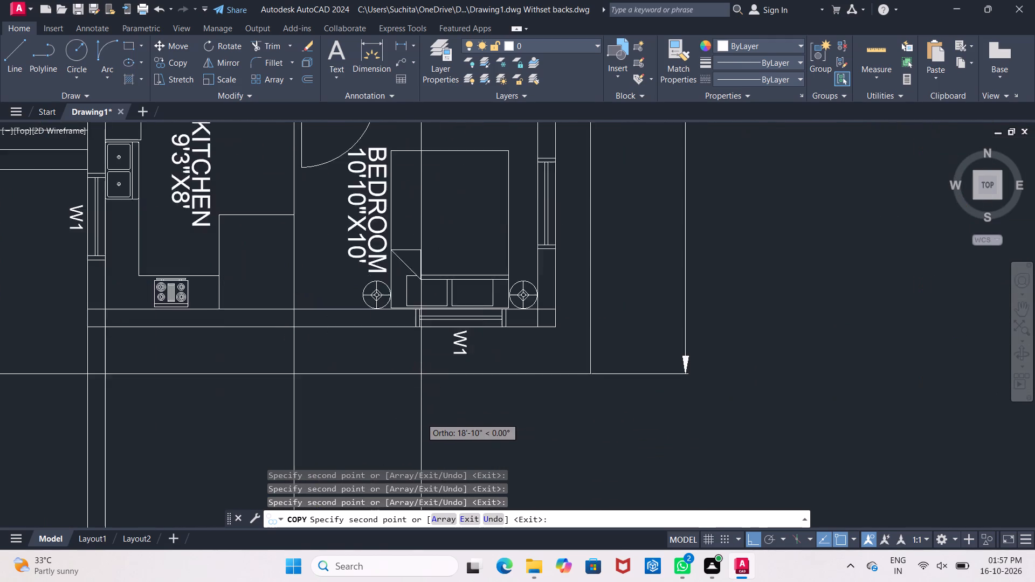
{"action": "scroll", "coordinate": [421, 418], "scroll_direction": "up", "scroll_amount": 2}
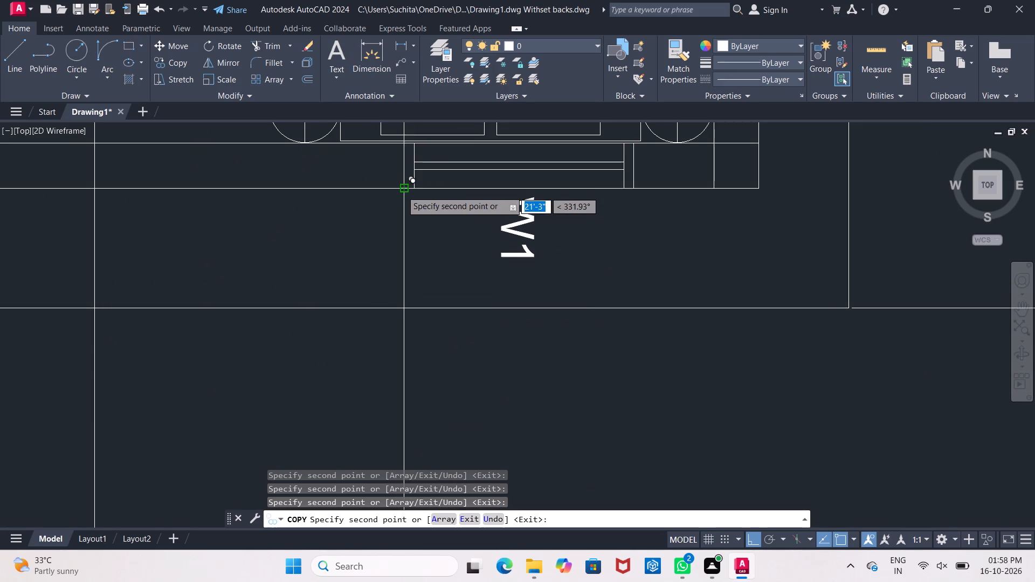
{"action": "left_click", "coordinate": [402, 188]}
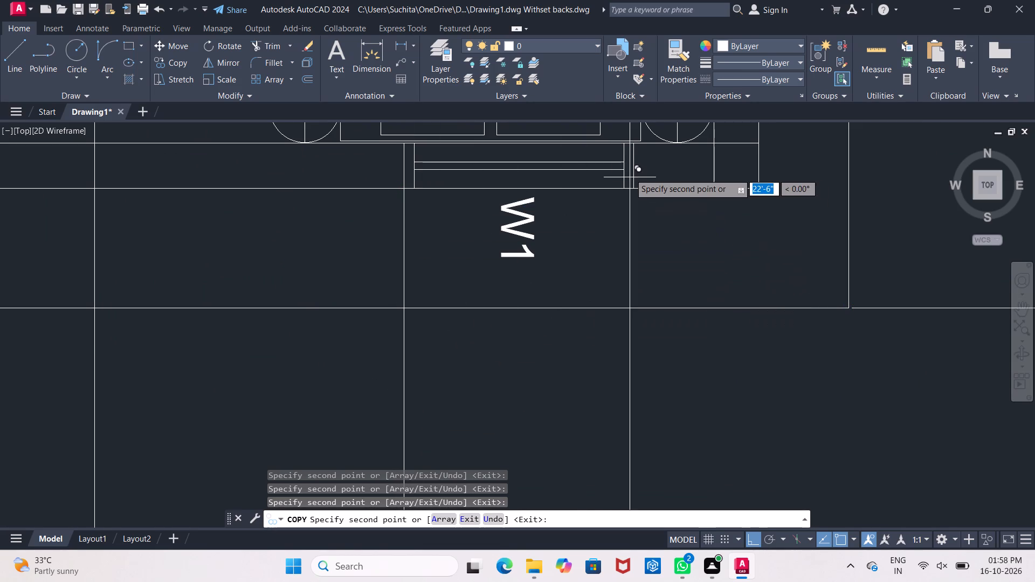
{"action": "left_click", "coordinate": [633, 186]}
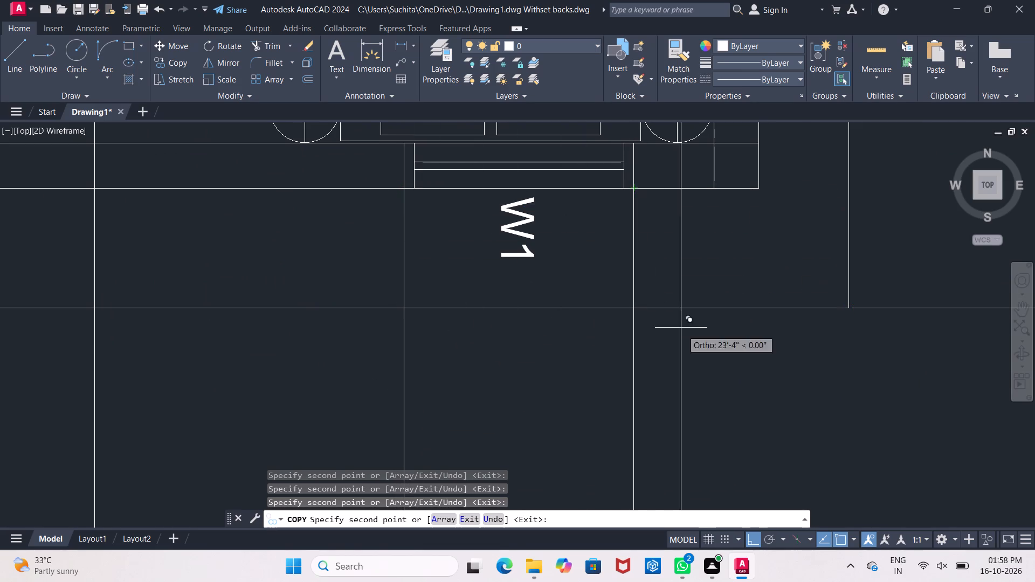
{"action": "middle_click_drag", "start_coordinate": [684, 341], "coordinate": [543, 384]}
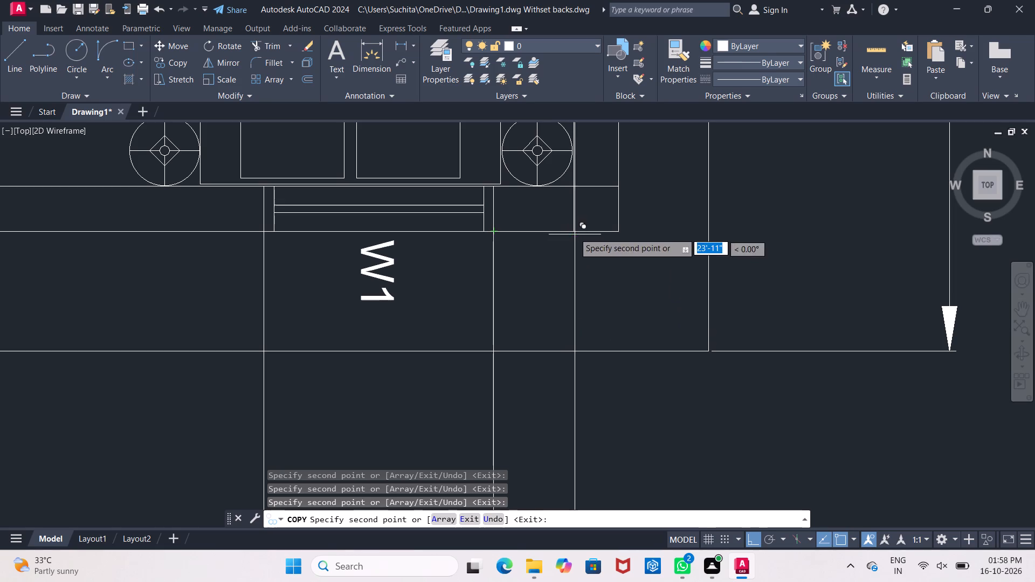
{"action": "left_click", "coordinate": [574, 232]}
{"action": "left_click", "coordinate": [618, 228]}
{"action": "scroll", "coordinate": [639, 321], "scroll_direction": "down", "scroll_amount": 1}
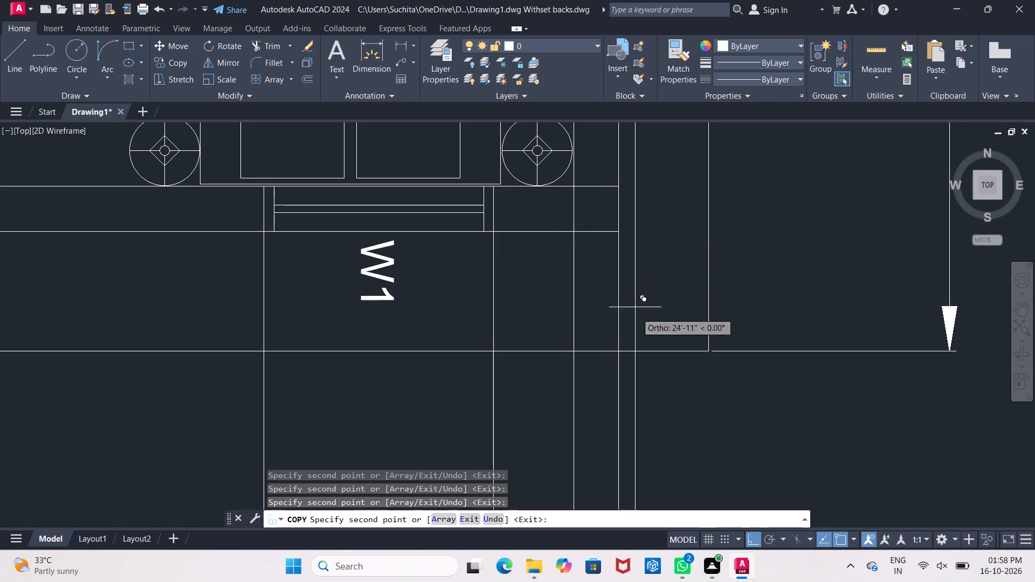
{"action": "scroll", "coordinate": [639, 321], "scroll_direction": "down", "scroll_amount": 1}
{"action": "key", "text": "Escape"}
Examine the projected rays below the furnished floor plan and their position relative to the column plan and centre-line layout.
{"action": "scroll", "coordinate": [653, 392], "scroll_direction": "down", "scroll_amount": 2}
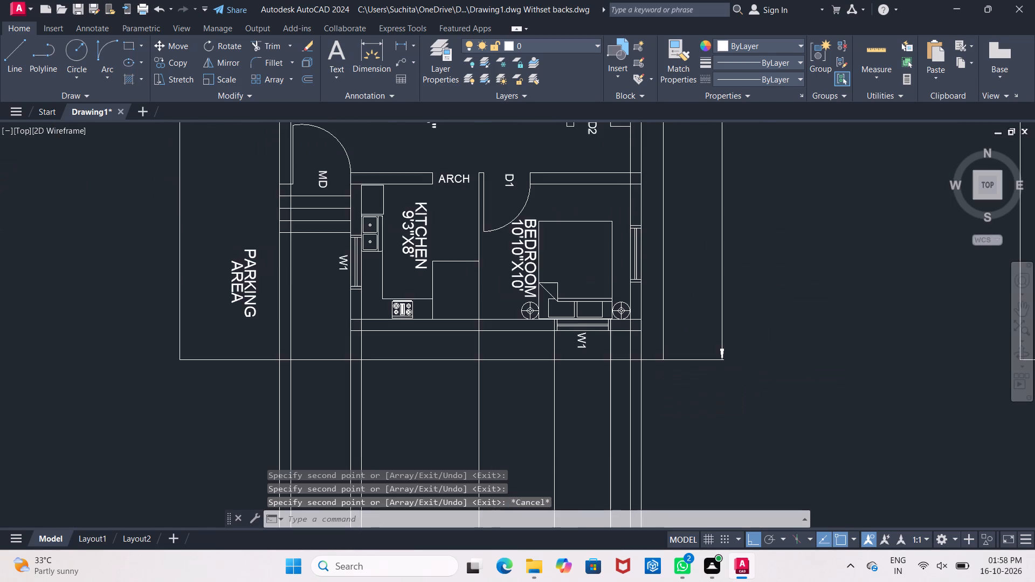
{"action": "middle_click_drag", "start_coordinate": [655, 436], "coordinate": [564, 403]}
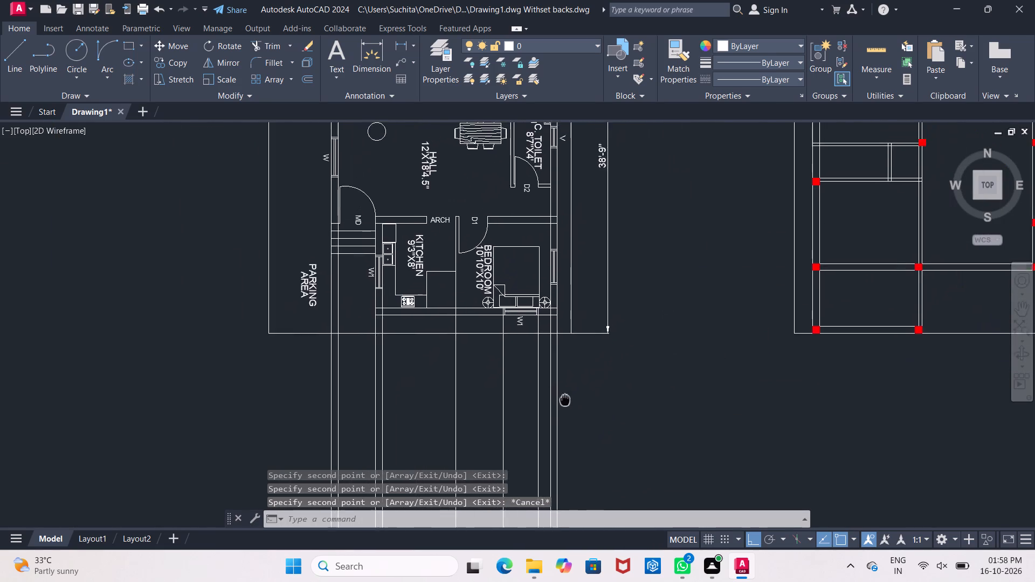
{"action": "middle_click_drag", "start_coordinate": [564, 403], "coordinate": [564, 337]}
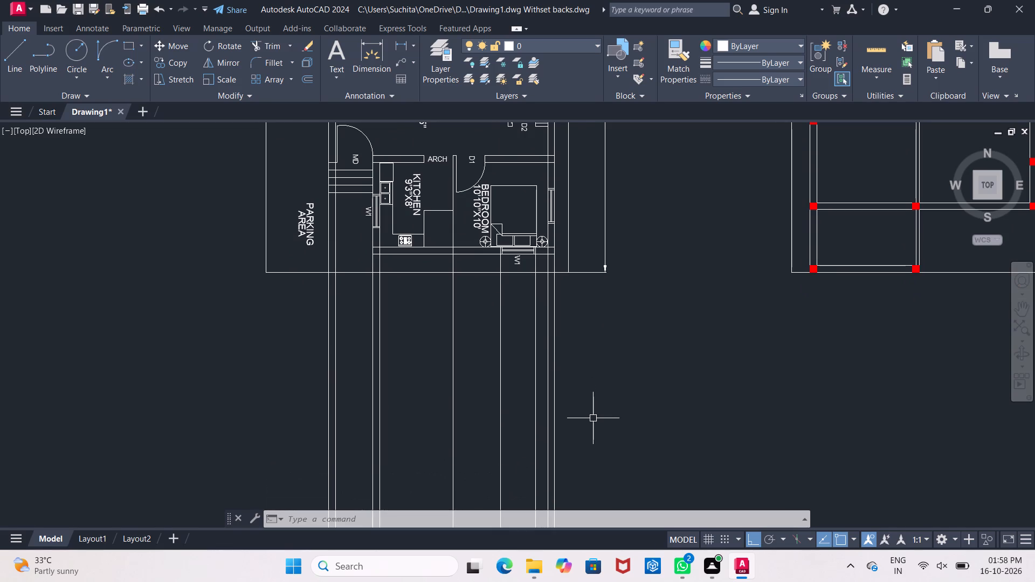
{"action": "middle_click_drag", "start_coordinate": [593, 418], "coordinate": [561, 286]}
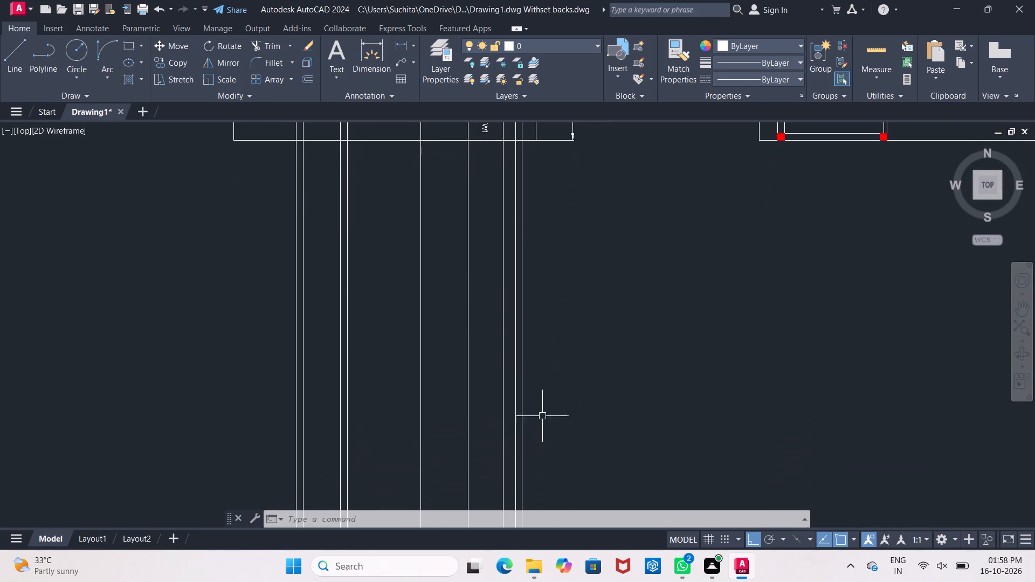
{"action": "middle_click_drag", "start_coordinate": [542, 422], "coordinate": [491, 581]}
{"action": "scroll", "coordinate": [498, 570], "scroll_direction": "down", "scroll_amount": 1}
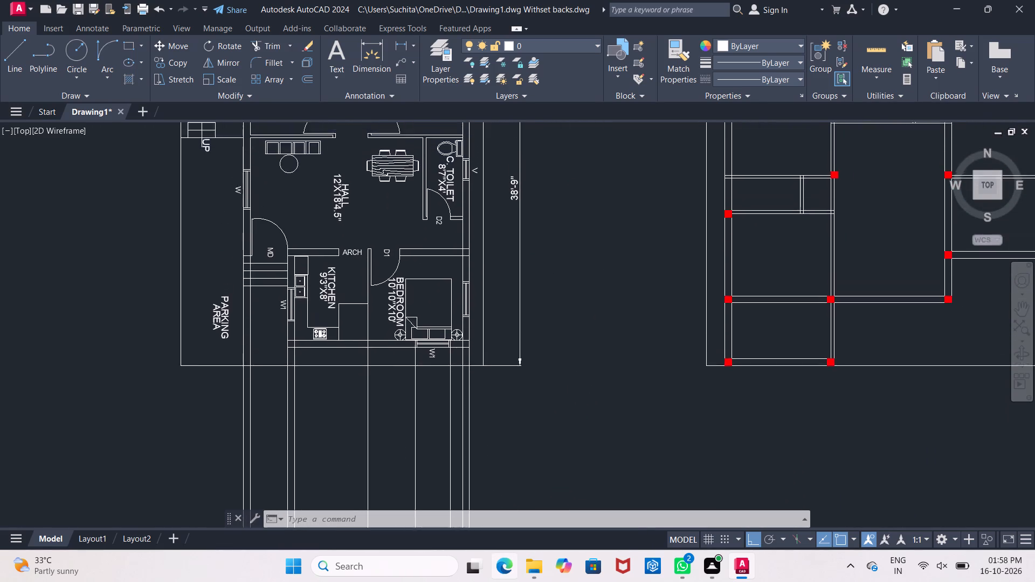
{"action": "middle_click_drag", "start_coordinate": [491, 581], "coordinate": [507, 545]}
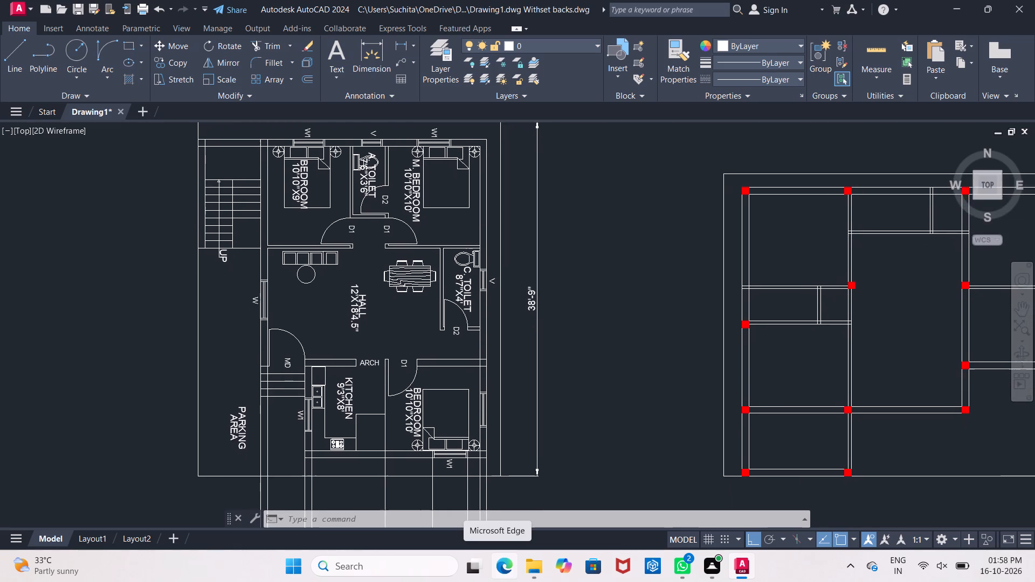
{"action": "middle_click_drag", "start_coordinate": [507, 545], "coordinate": [521, 508]}
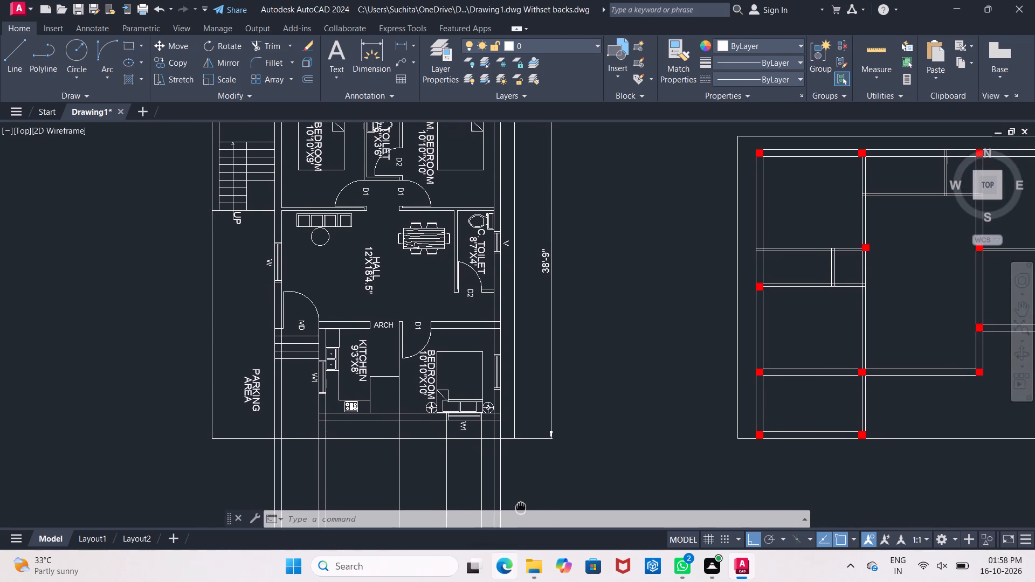
{"action": "middle_click_drag", "start_coordinate": [521, 508], "coordinate": [522, 500]}
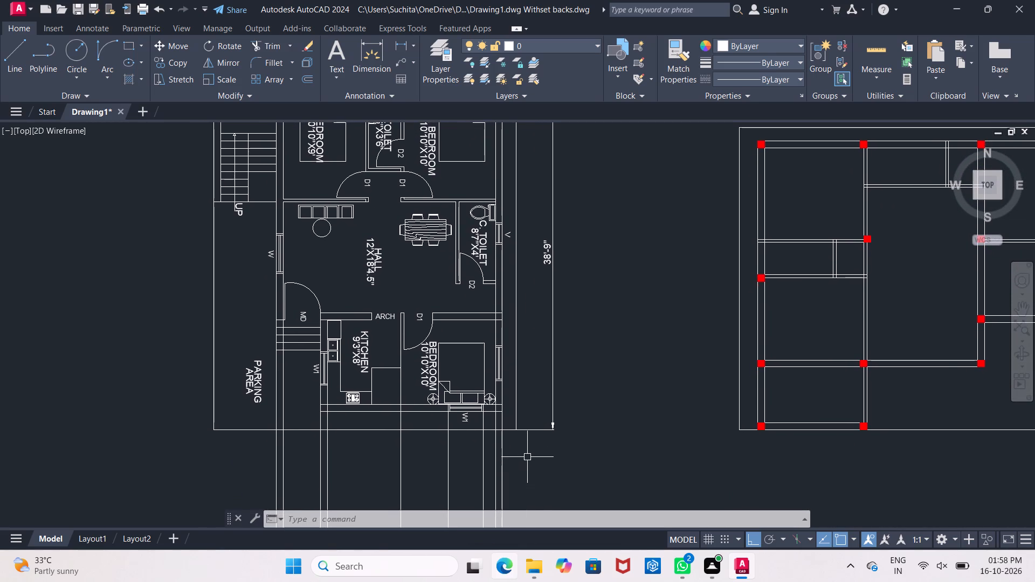
{"action": "scroll", "coordinate": [532, 449], "scroll_direction": "down", "scroll_amount": 3}
{"action": "scroll", "coordinate": [529, 396], "scroll_direction": "up", "scroll_amount": 1}
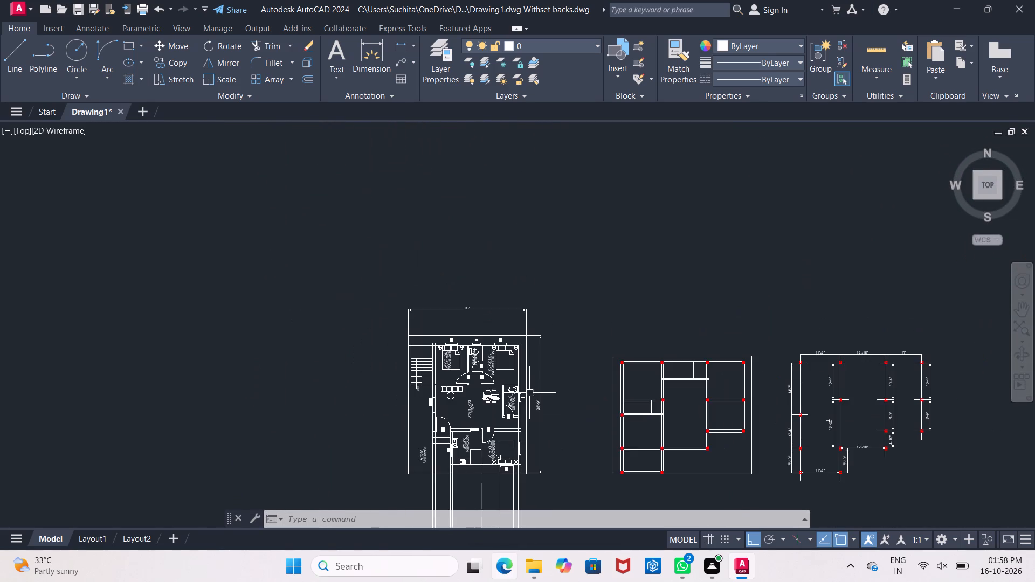
{"action": "scroll", "coordinate": [529, 393], "scroll_direction": "up", "scroll_amount": 1}
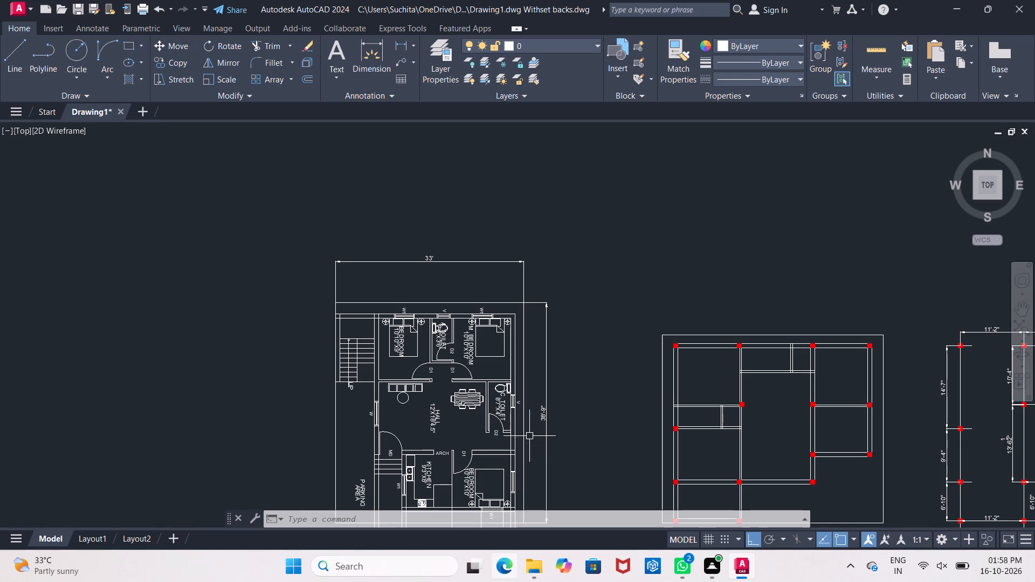
{"action": "scroll", "coordinate": [515, 444], "scroll_direction": "up", "scroll_amount": 2}
{"action": "scroll", "coordinate": [515, 444], "scroll_direction": "down", "scroll_amount": 1}
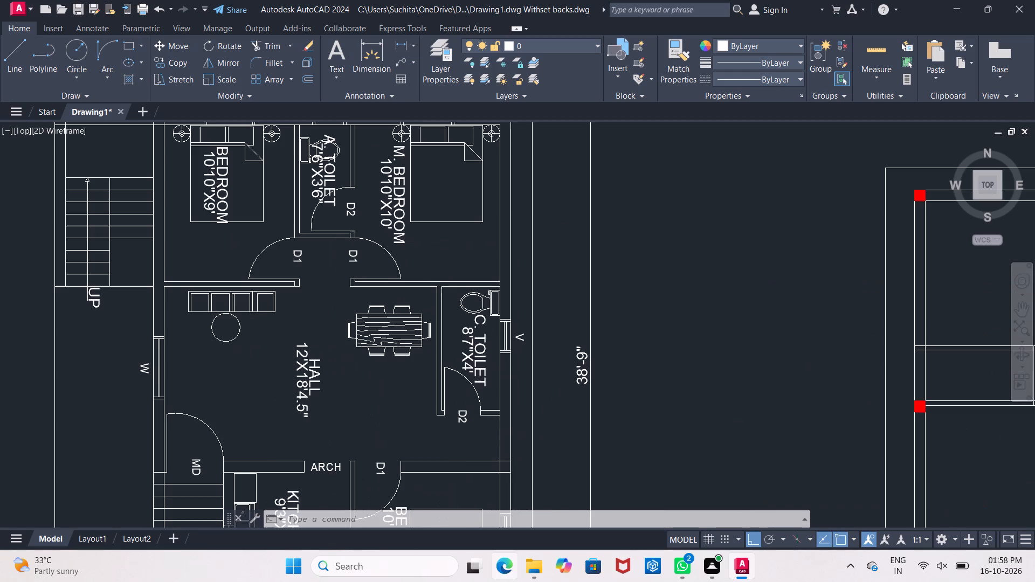
{"action": "middle_click_drag", "start_coordinate": [515, 444], "coordinate": [506, 321]}
{"action": "scroll", "coordinate": [507, 330], "scroll_direction": "down", "scroll_amount": 3}
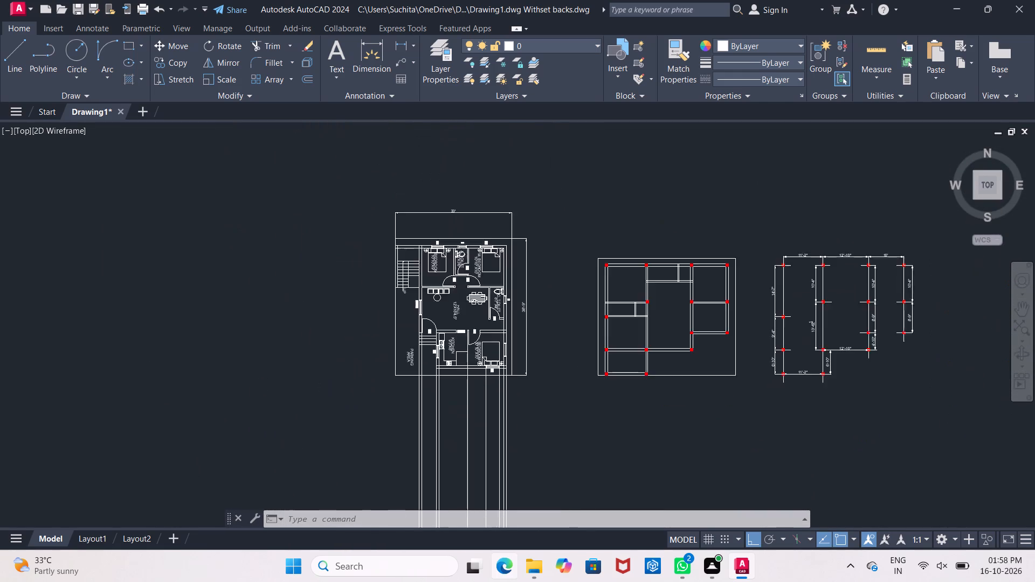
{"action": "middle_click_drag", "start_coordinate": [525, 385], "coordinate": [485, 362]}
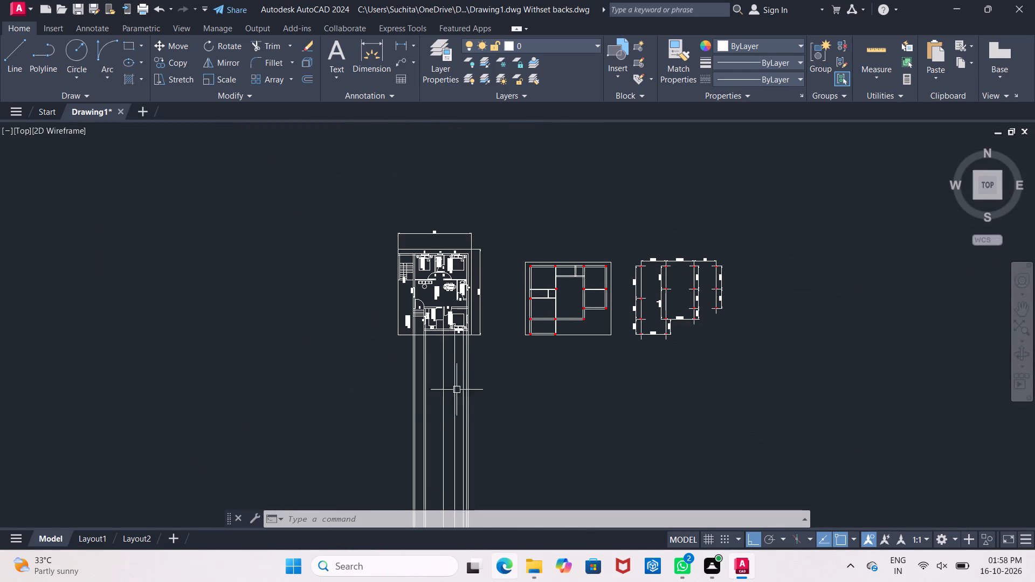
Draw a horizontal line below the furnished floor plan, crossing all the projection rays and extending well beyond them on both sides.
{"action": "scroll", "coordinate": [434, 422], "scroll_direction": "up", "scroll_amount": 2}
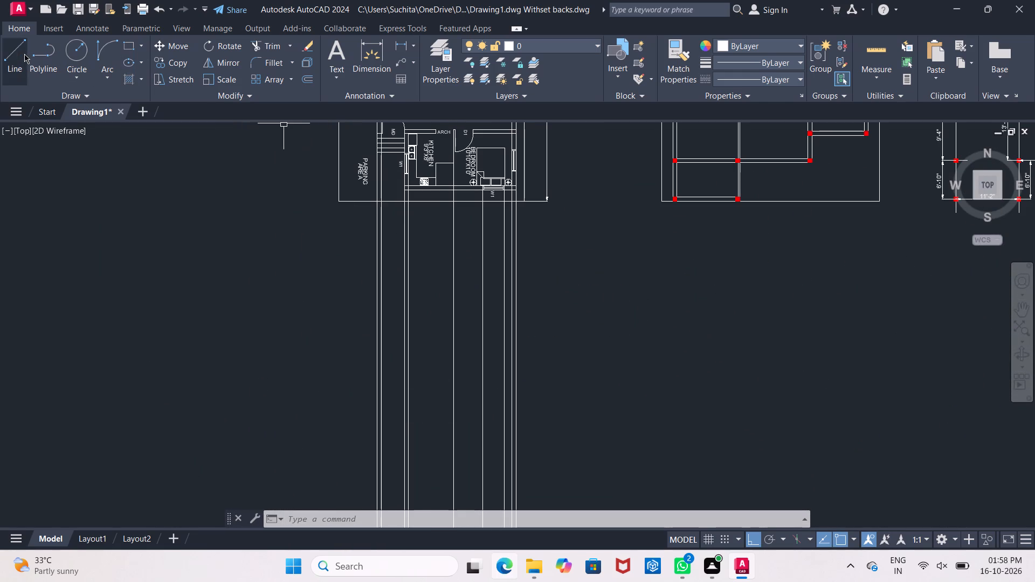
{"action": "left_click", "coordinate": [24, 54]}
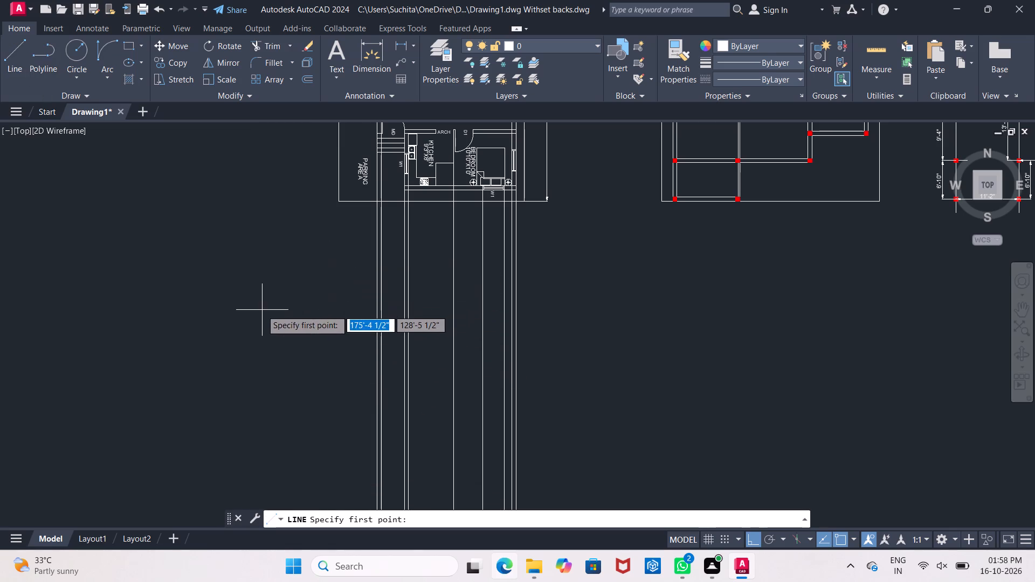
{"action": "left_click", "coordinate": [261, 310]}
{"action": "left_click", "coordinate": [783, 356]}
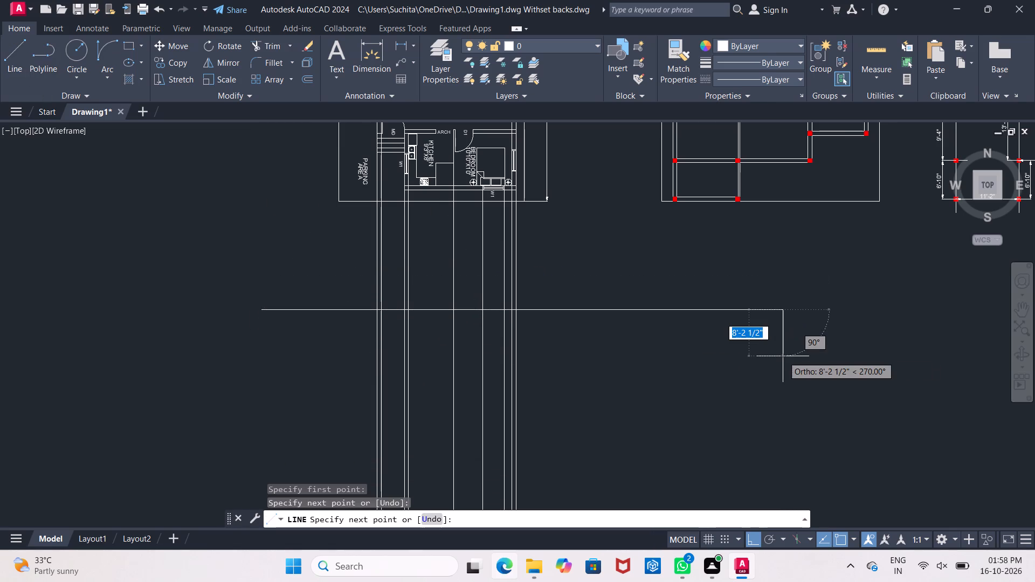
{"action": "key", "text": "Escape"}
End the line command and offset the elevation's horizontal base line 13' downward across the projection rays.
{"action": "scroll", "coordinate": [517, 309], "scroll_direction": "up", "scroll_amount": 2}
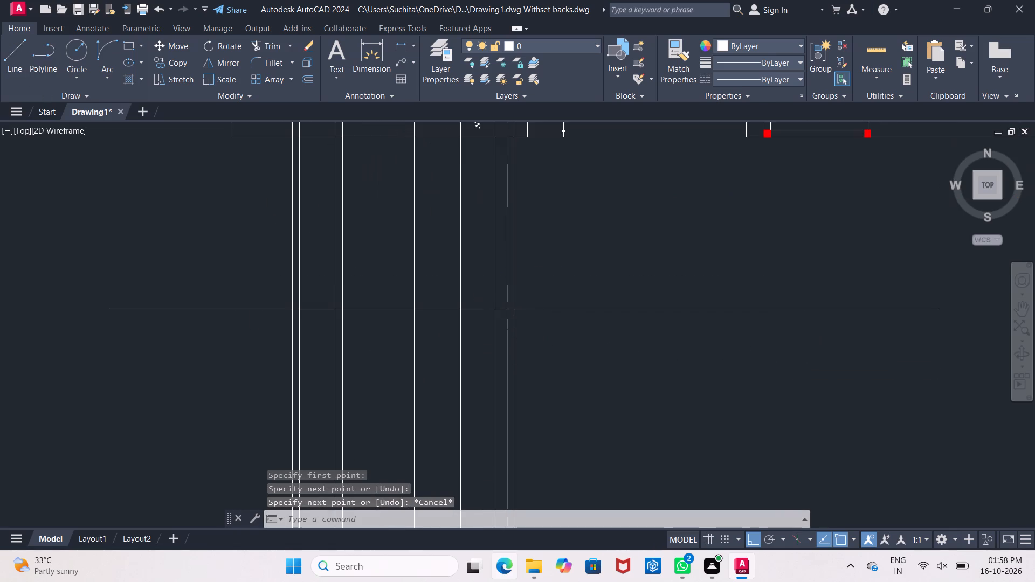
{"action": "middle_click_drag", "start_coordinate": [536, 322], "coordinate": [525, 294]}
{"action": "scroll", "coordinate": [535, 320], "scroll_direction": "down", "scroll_amount": 1}
{"action": "key", "text": "o"}
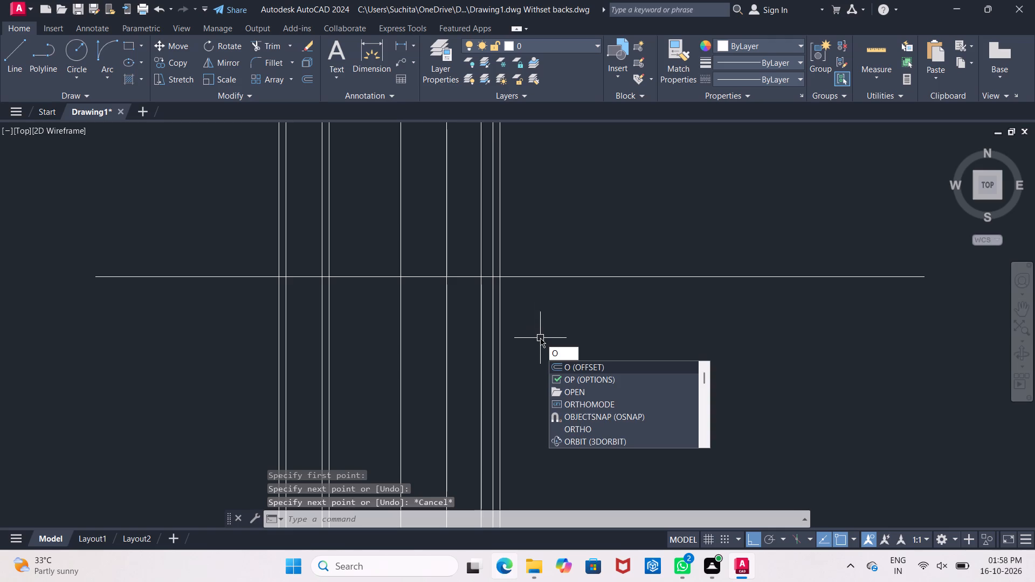
{"action": "key", "text": "Return"}
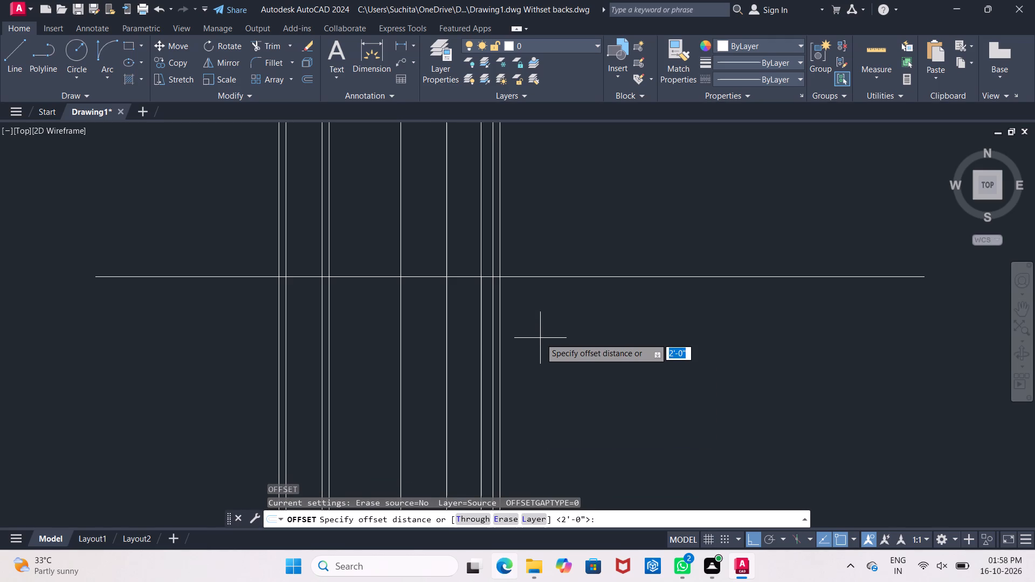
{"action": "type", "text": "13'"}
{"action": "key", "text": "Return"}
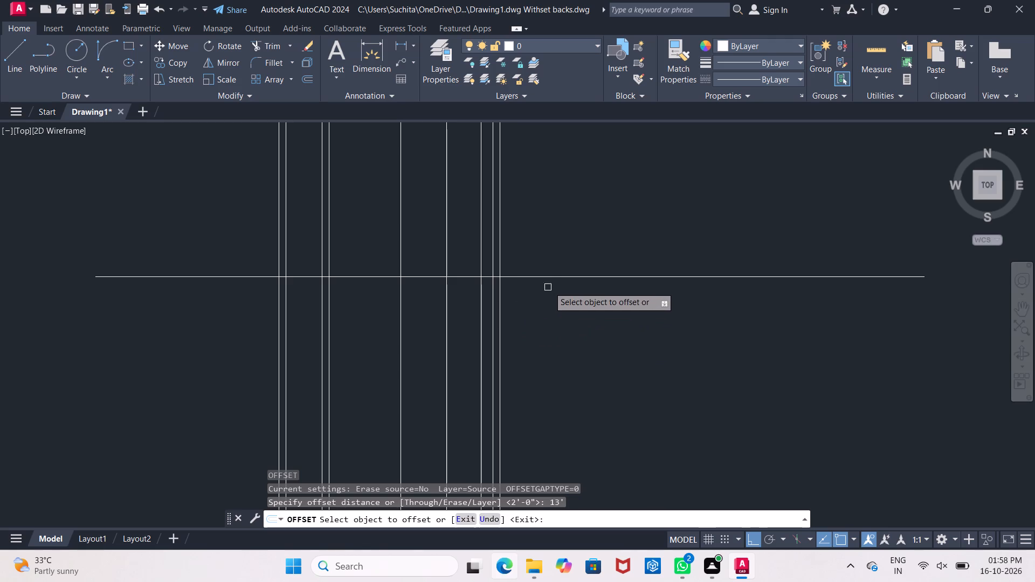
{"action": "left_click", "coordinate": [554, 280]}
{"action": "left_click", "coordinate": [567, 411]}
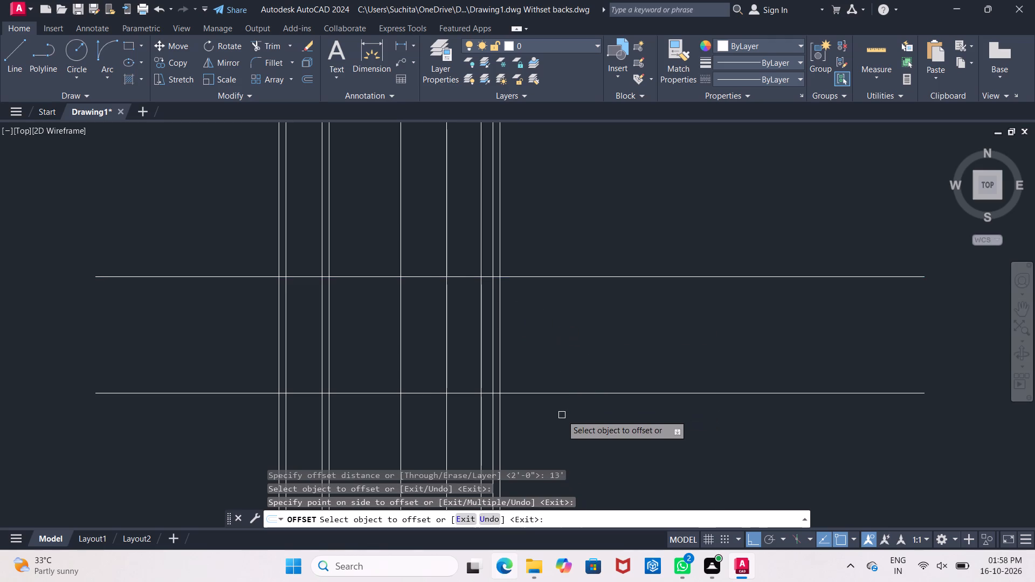
{"action": "key", "text": "Return"}
Offset the lower horizontal line 9" downward to form the slab thickness.
{"action": "key", "text": "Return"}
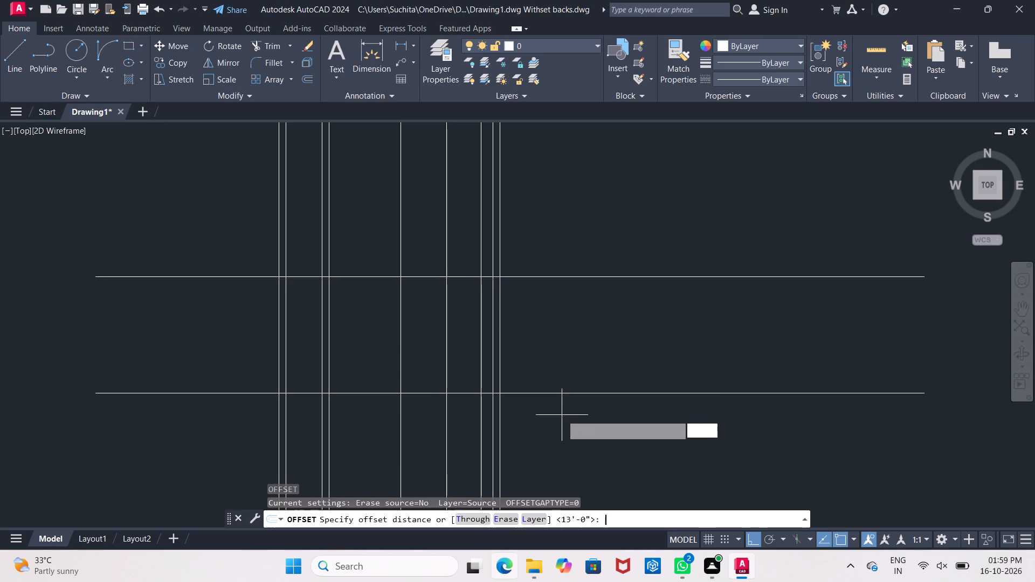
{"action": "key", "text": "9"}
{"action": "key", "text": "shift+quotedbl"}
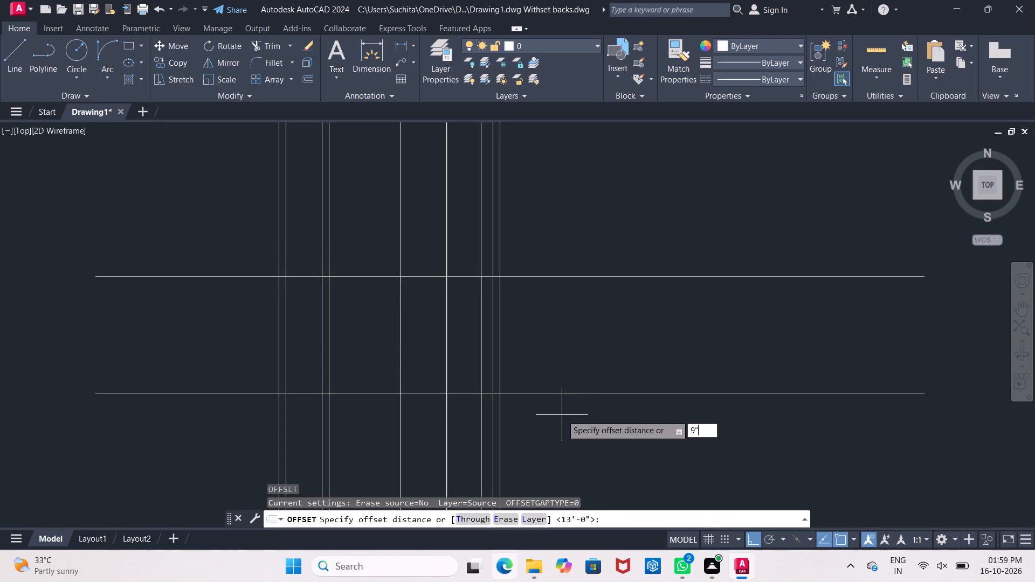
{"action": "key", "text": "Return"}
{"action": "left_click", "coordinate": [590, 396]}
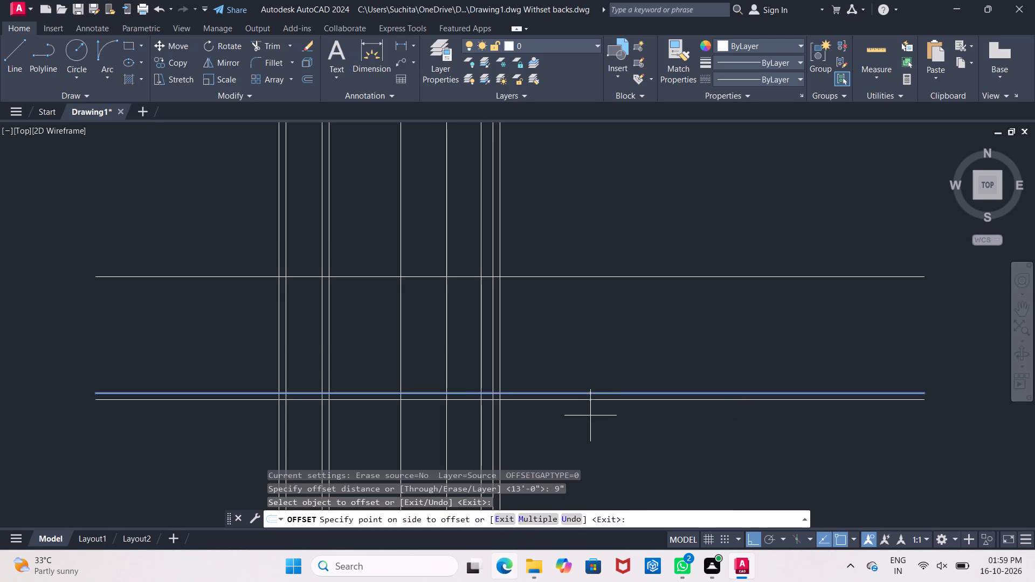
{"action": "left_click", "coordinate": [590, 415]}
{"action": "key", "text": "Return"}
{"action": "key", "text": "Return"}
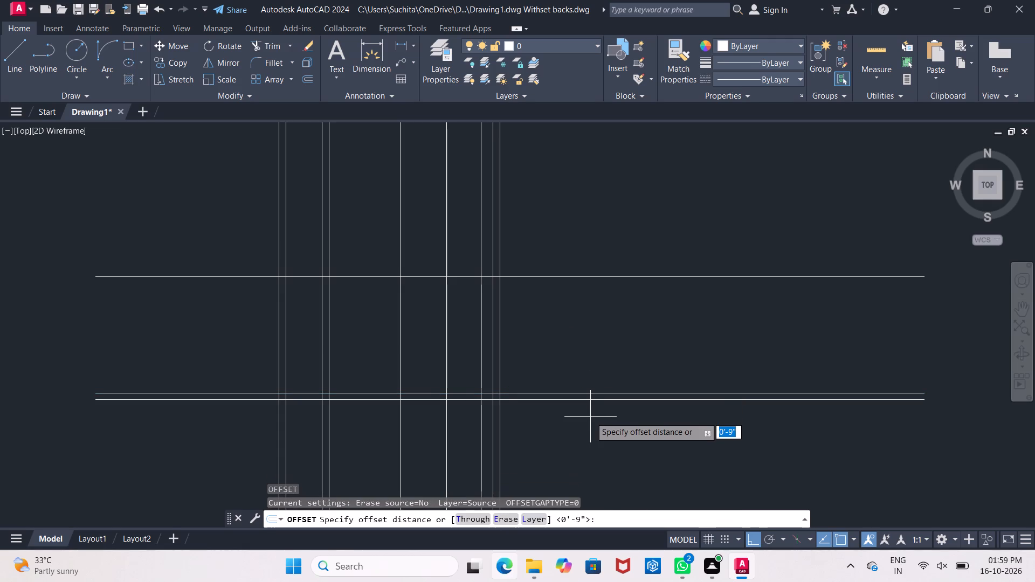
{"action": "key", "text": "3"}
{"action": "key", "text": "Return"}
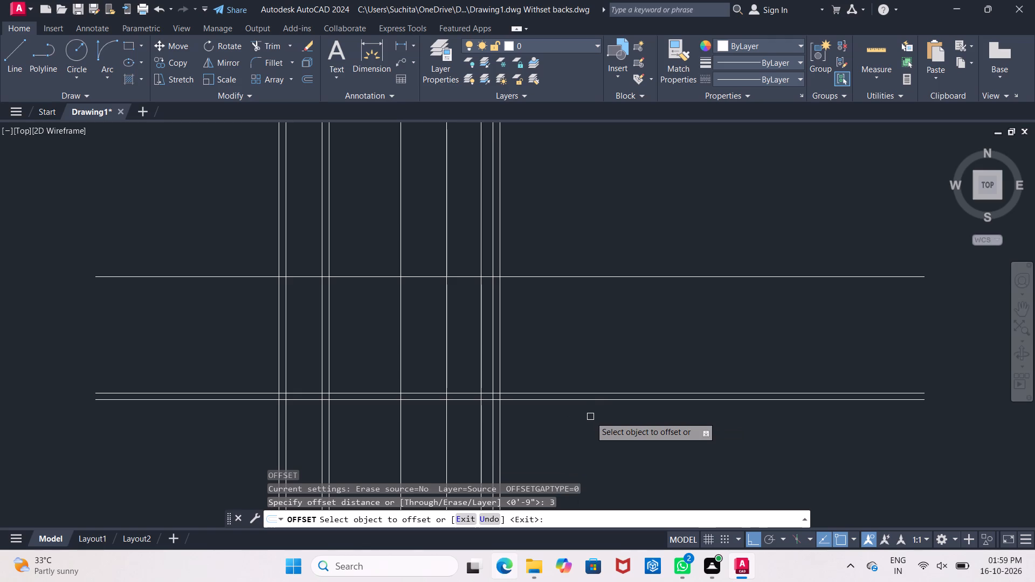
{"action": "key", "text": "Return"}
Offset the lower line of the 9" pair 3' downward.
{"action": "key", "text": "Return"}
{"action": "type", "text": "3'"}
{"action": "key", "text": "Return"}
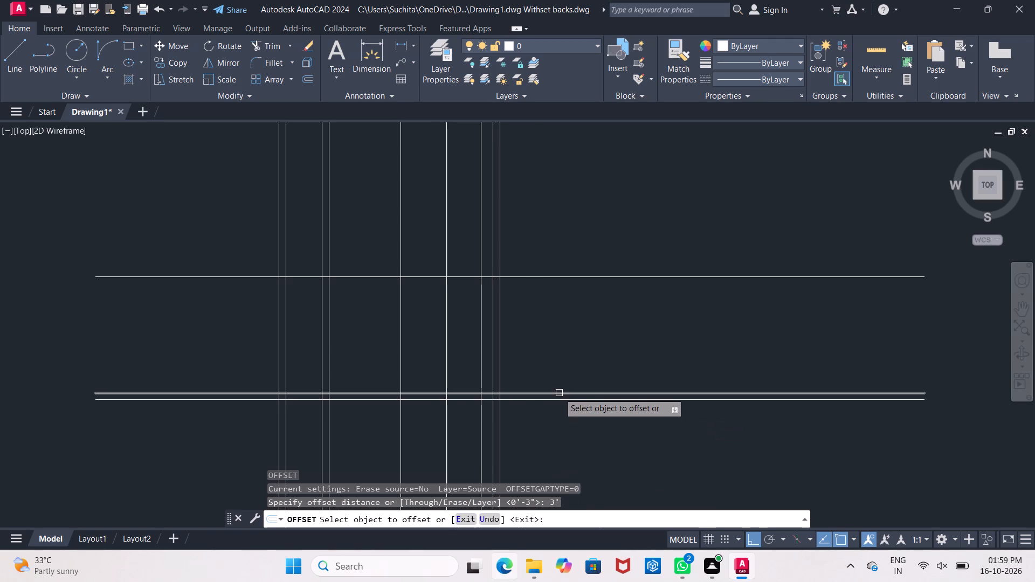
{"action": "left_click", "coordinate": [568, 402]}
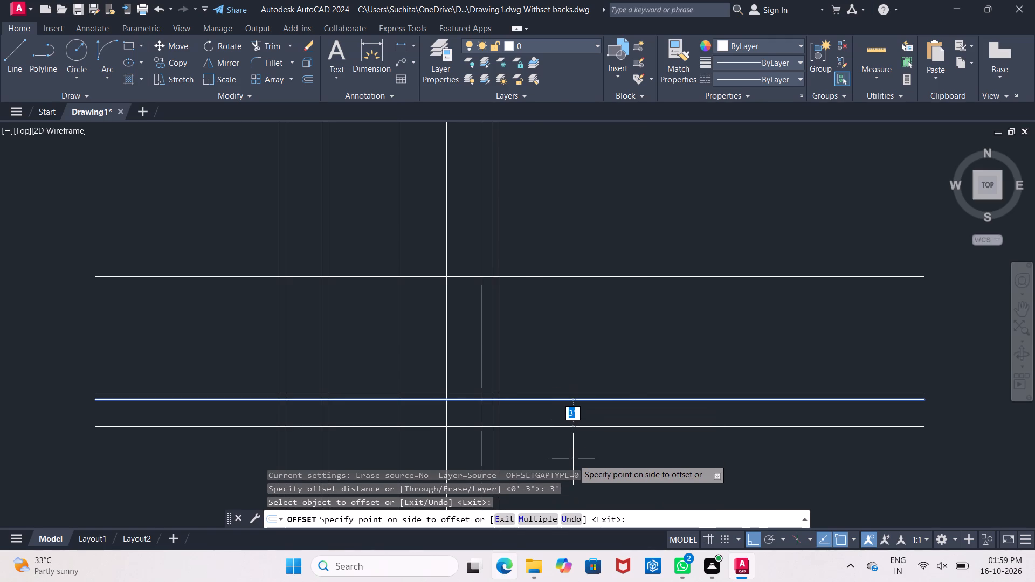
{"action": "left_click", "coordinate": [573, 459]}
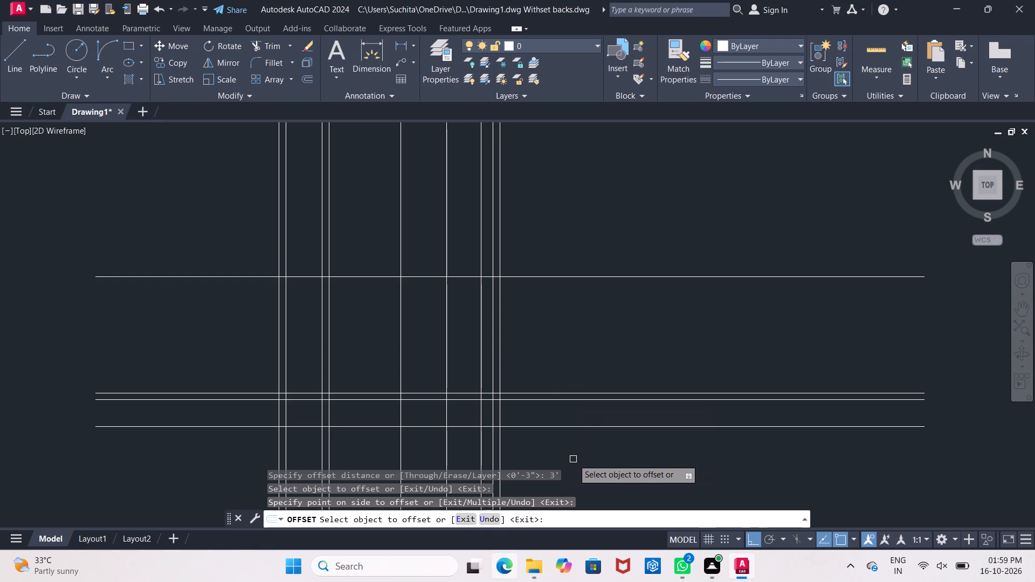
{"action": "key", "text": "Return"}
Offset the upper line of the 9" pair 10' upward.
{"action": "key", "text": "Return"}
{"action": "type", "text": "10'"}
{"action": "key", "text": "Return"}
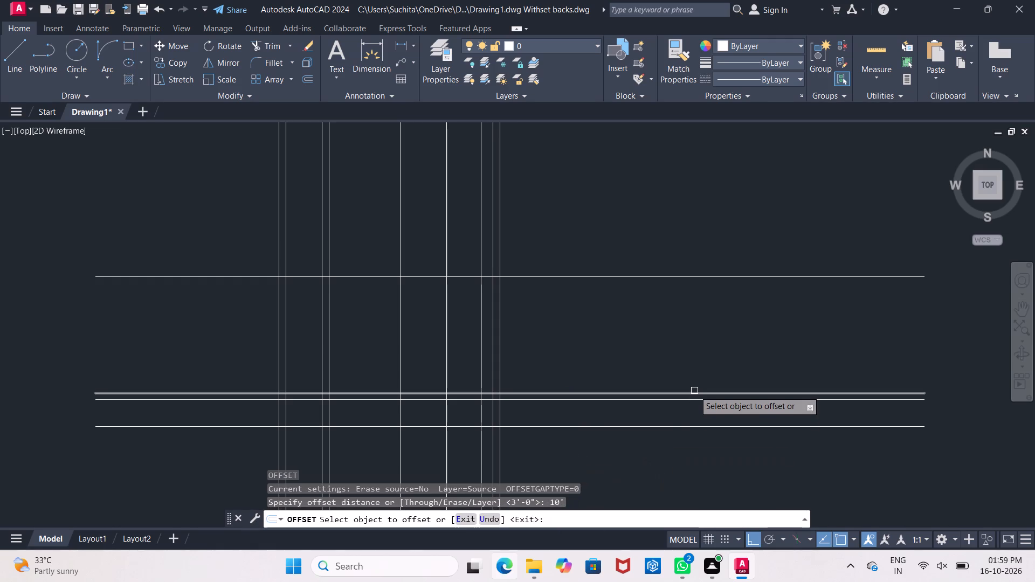
{"action": "left_click", "coordinate": [694, 391]}
{"action": "left_click", "coordinate": [696, 366]}
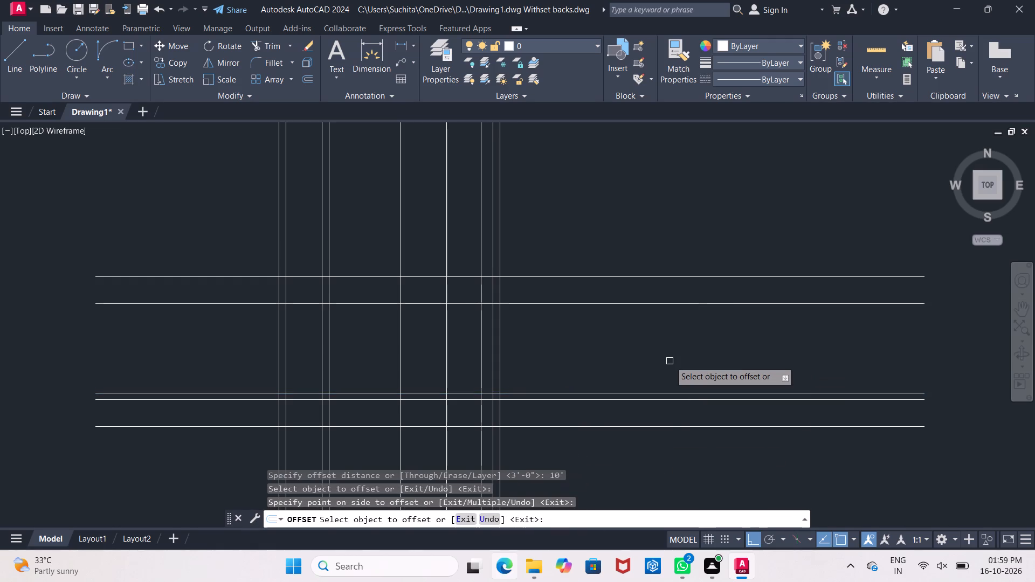
{"action": "key", "text": "Return"}
Offset the upper line of the 9" pair 7' upward, then end the Offset command.
{"action": "key", "text": "Return"}
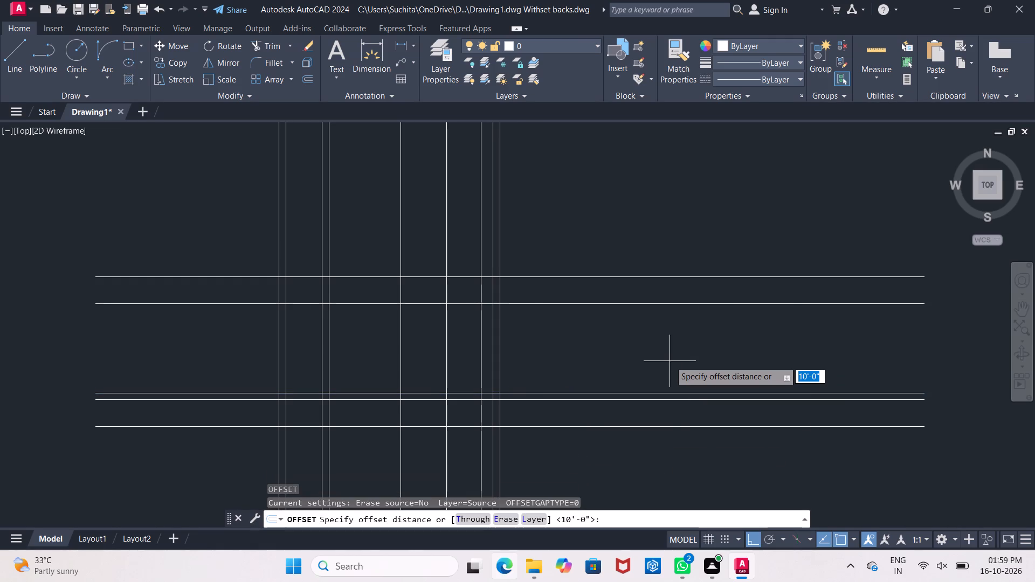
{"action": "type", "text": "7'"}
{"action": "key", "text": "Return"}
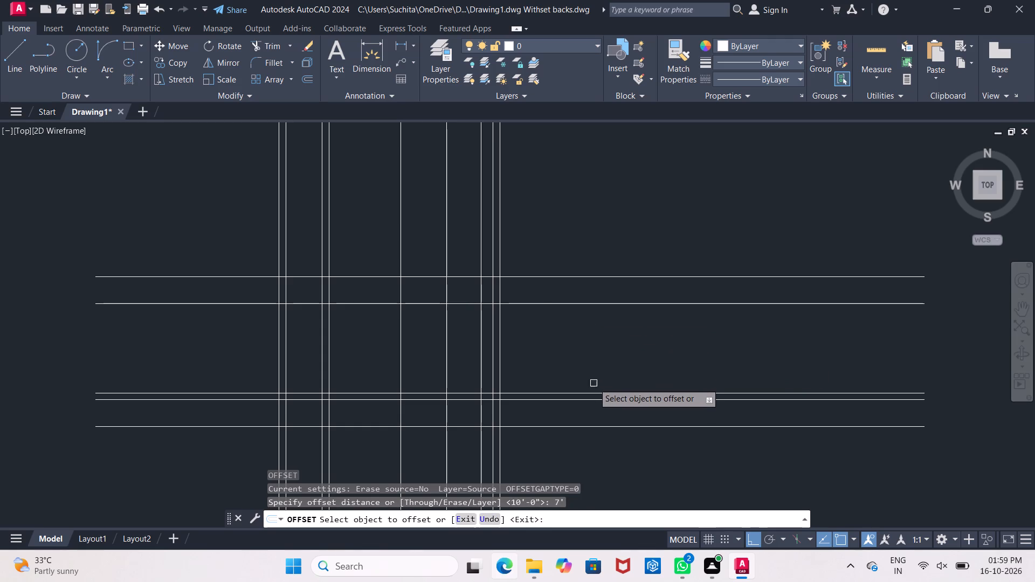
{"action": "left_click", "coordinate": [594, 391]}
{"action": "left_click", "coordinate": [585, 339]}
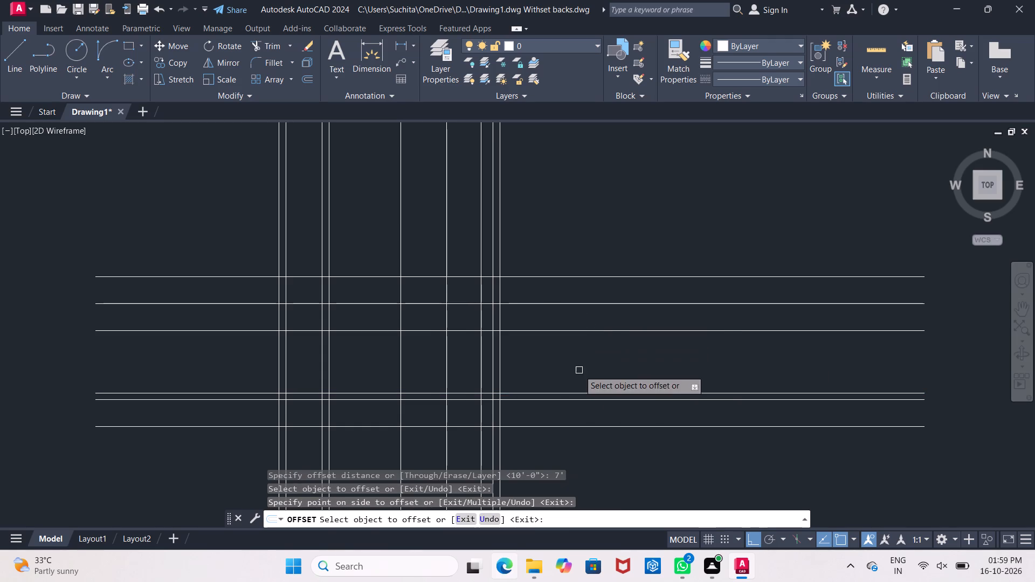
{"action": "middle_click_drag", "start_coordinate": [579, 370], "coordinate": [638, 401]}
{"action": "scroll", "coordinate": [638, 401], "scroll_direction": "down", "scroll_amount": 1}
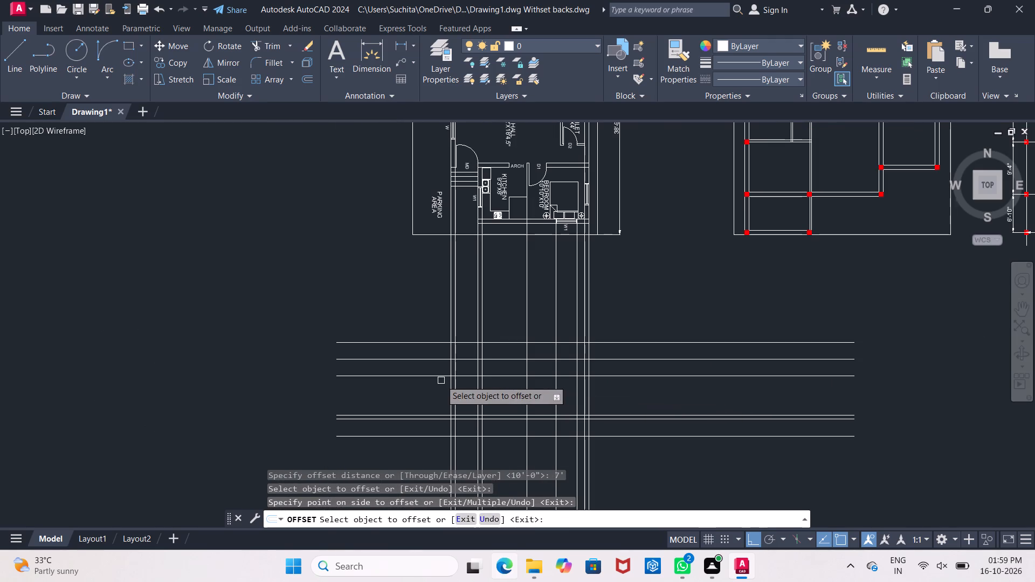
{"action": "scroll", "coordinate": [441, 380], "scroll_direction": "up", "scroll_amount": 1}
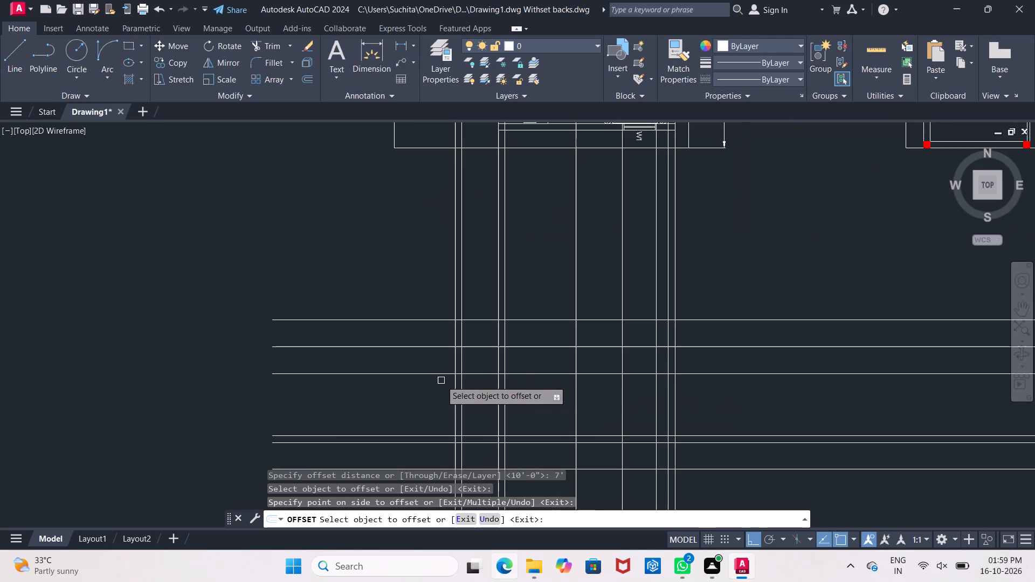
{"action": "middle_click_drag", "start_coordinate": [451, 387], "coordinate": [417, 379]}
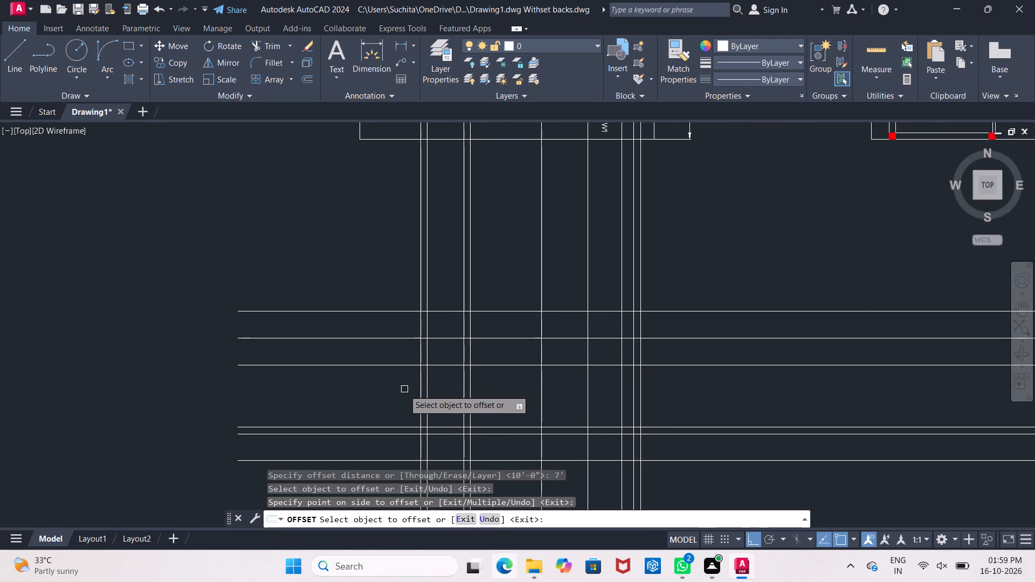
{"action": "key", "text": "Escape"}
Trim all projection rays between the floor plan's bottom boundary and the topmost horizontal elevation line.
{"action": "type", "text": "tt"}
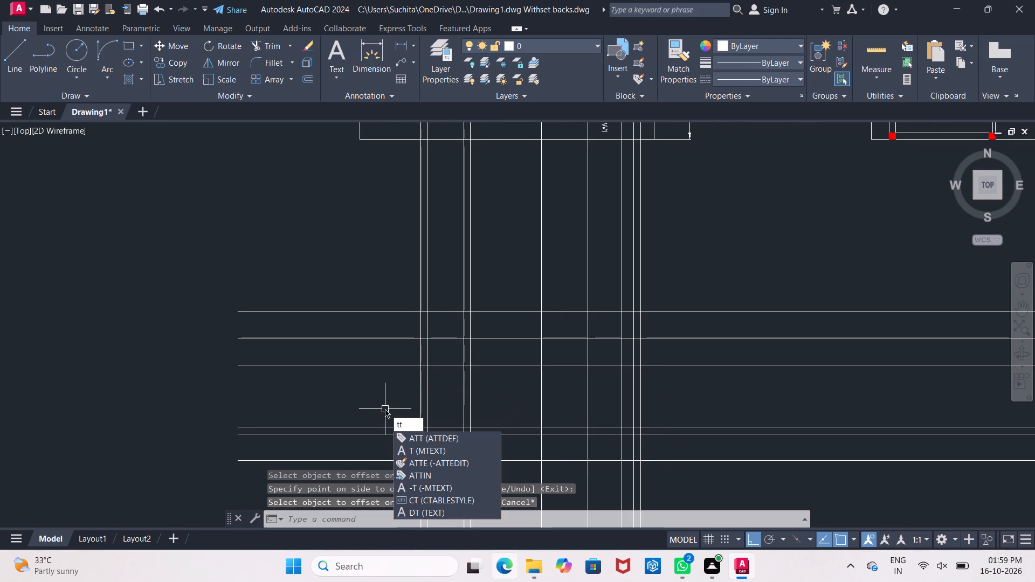
{"action": "key", "text": "BackSpace"}
{"action": "key", "text": "r"}
{"action": "key", "text": "Return"}
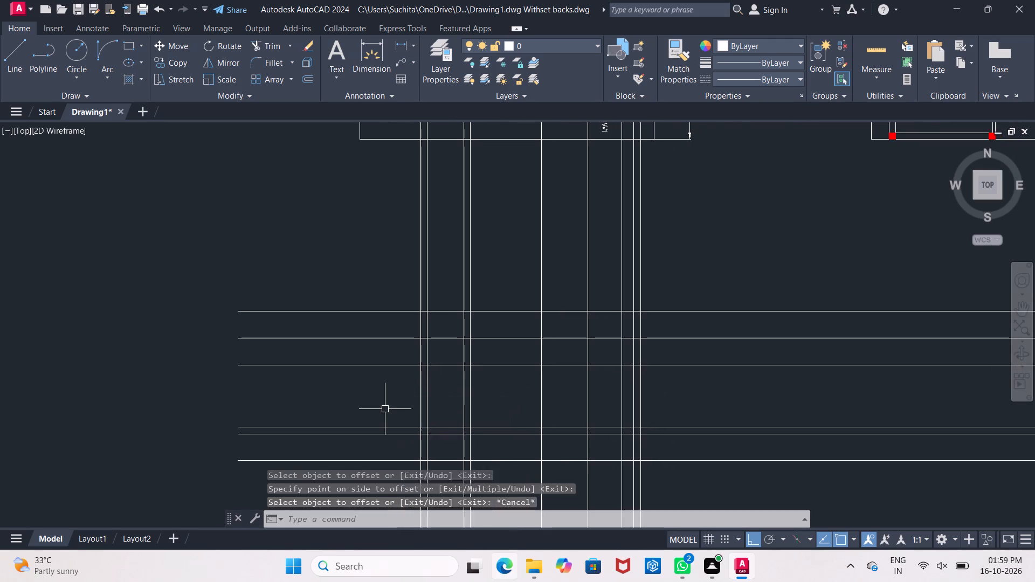
{"action": "key", "text": "Return"}
{"action": "left_click", "coordinate": [149, 250]}
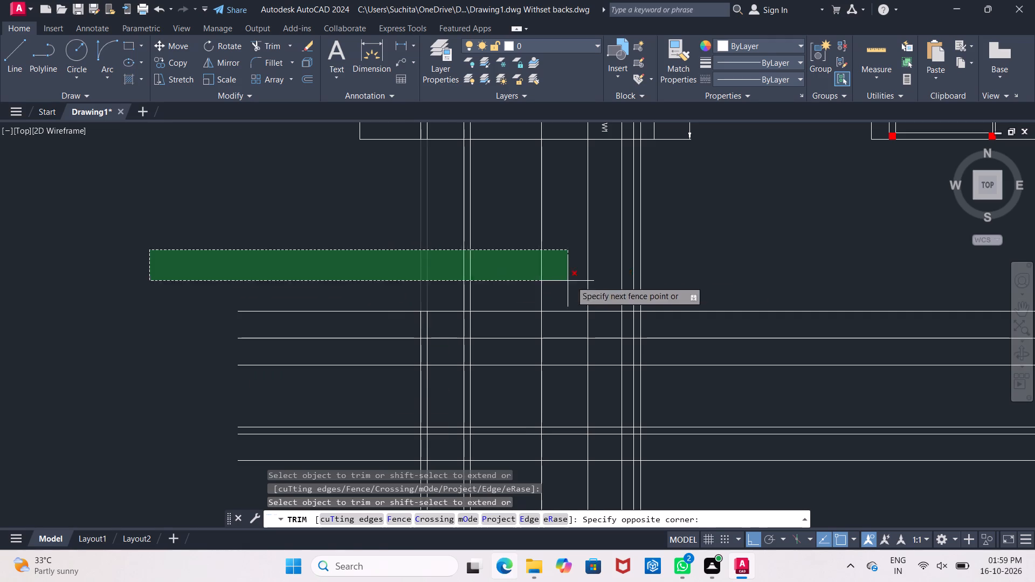
{"action": "left_click", "coordinate": [714, 276]}
{"action": "middle_click_drag", "start_coordinate": [712, 281], "coordinate": [707, 395]}
{"action": "middle_click_drag", "start_coordinate": [406, 303], "coordinate": [406, 336]}
{"action": "key", "text": "Escape"}
Erase the two leftover ray segments running from the MD wall corner down to the plot boundary beside the parking area.
{"action": "left_click", "coordinate": [413, 247]}
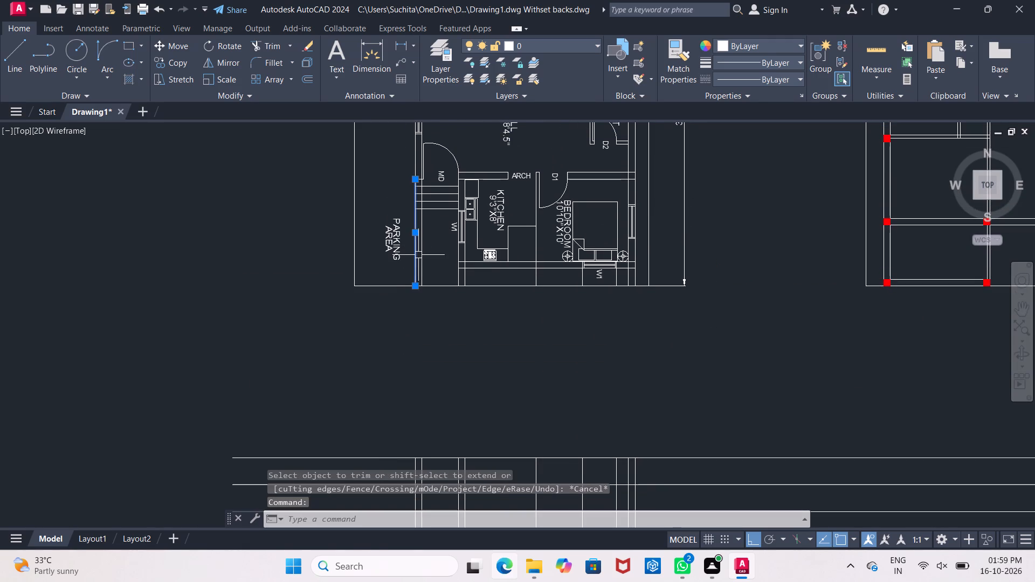
{"action": "left_click", "coordinate": [419, 257]}
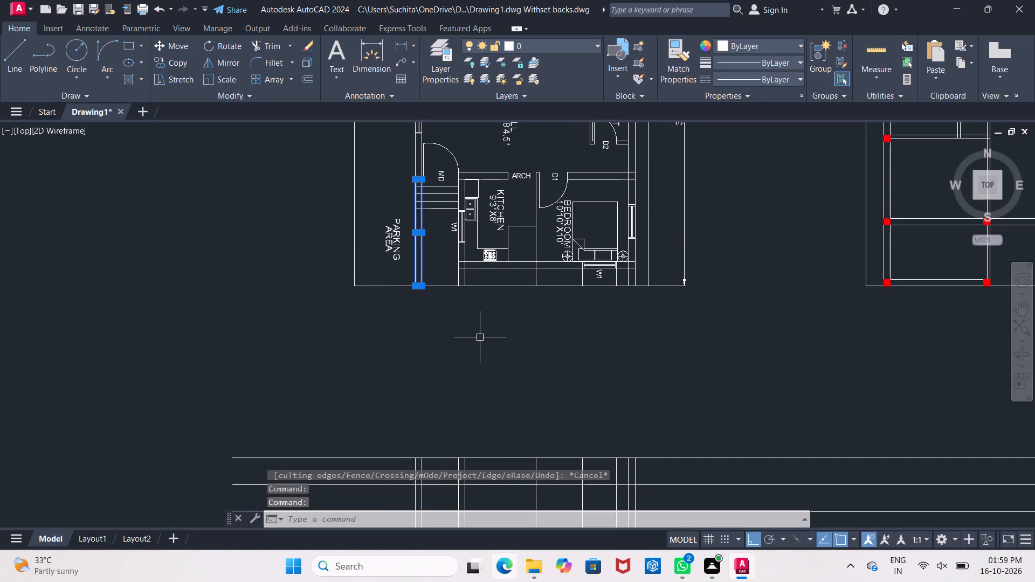
{"action": "key", "text": "Delete"}
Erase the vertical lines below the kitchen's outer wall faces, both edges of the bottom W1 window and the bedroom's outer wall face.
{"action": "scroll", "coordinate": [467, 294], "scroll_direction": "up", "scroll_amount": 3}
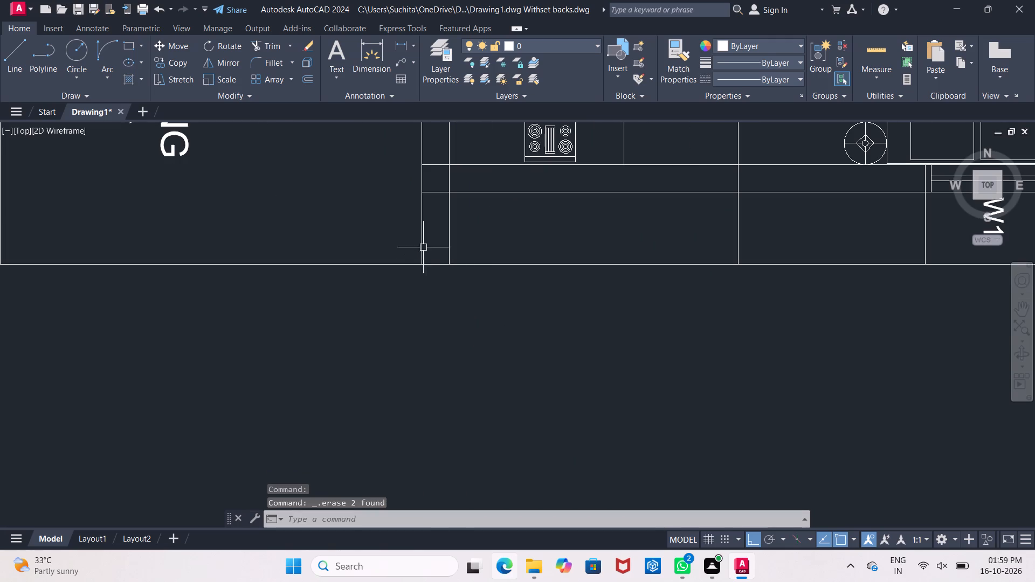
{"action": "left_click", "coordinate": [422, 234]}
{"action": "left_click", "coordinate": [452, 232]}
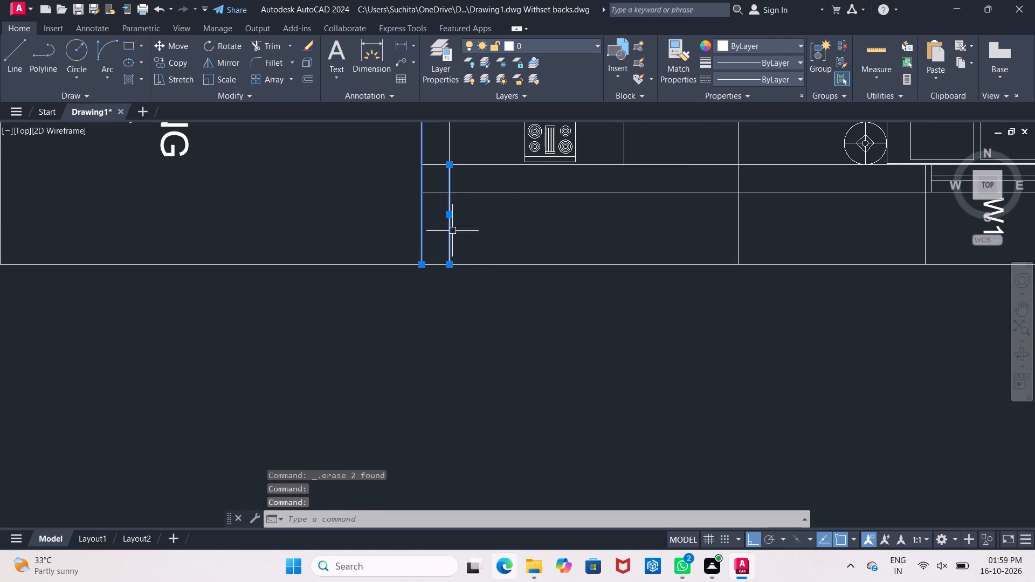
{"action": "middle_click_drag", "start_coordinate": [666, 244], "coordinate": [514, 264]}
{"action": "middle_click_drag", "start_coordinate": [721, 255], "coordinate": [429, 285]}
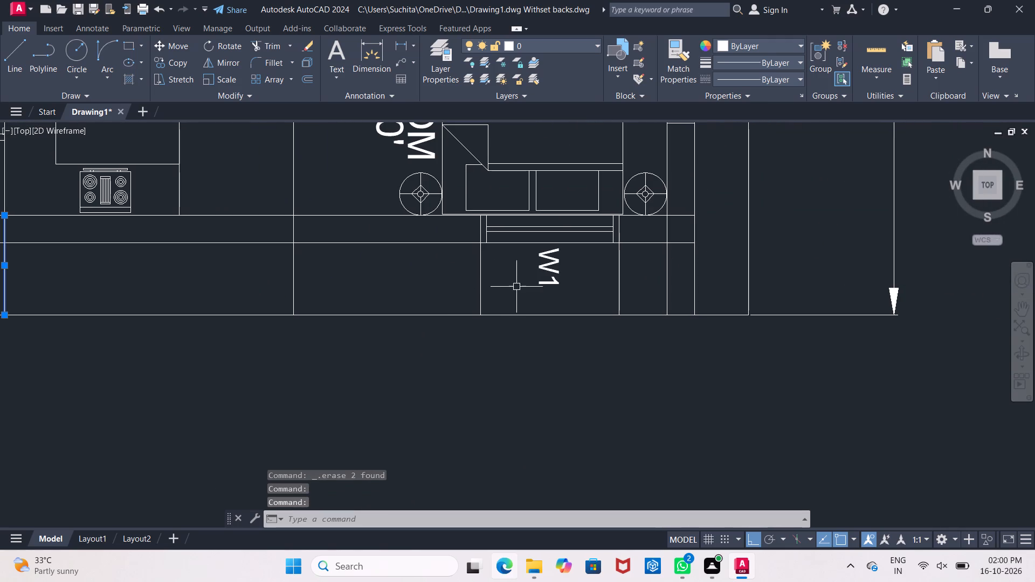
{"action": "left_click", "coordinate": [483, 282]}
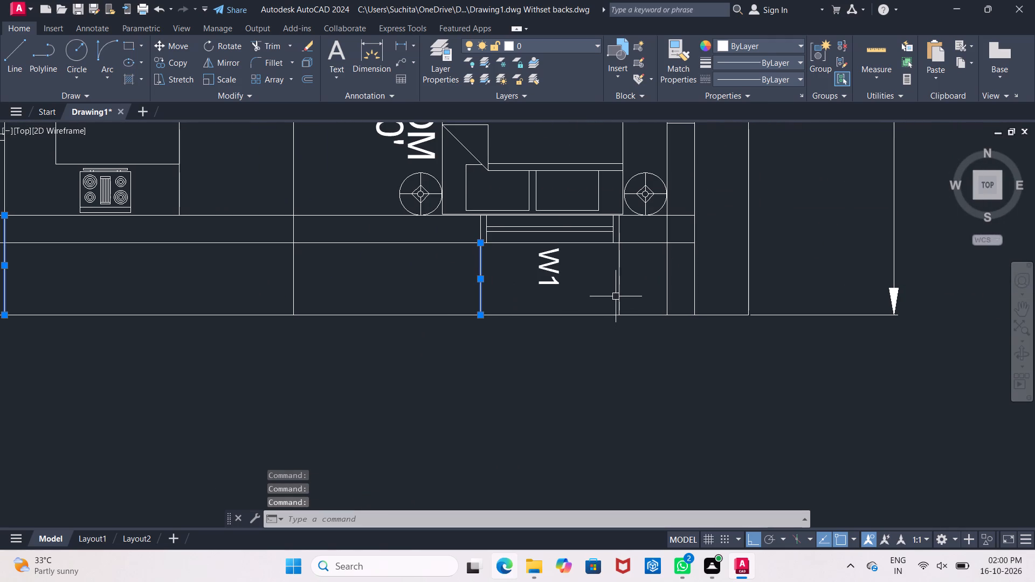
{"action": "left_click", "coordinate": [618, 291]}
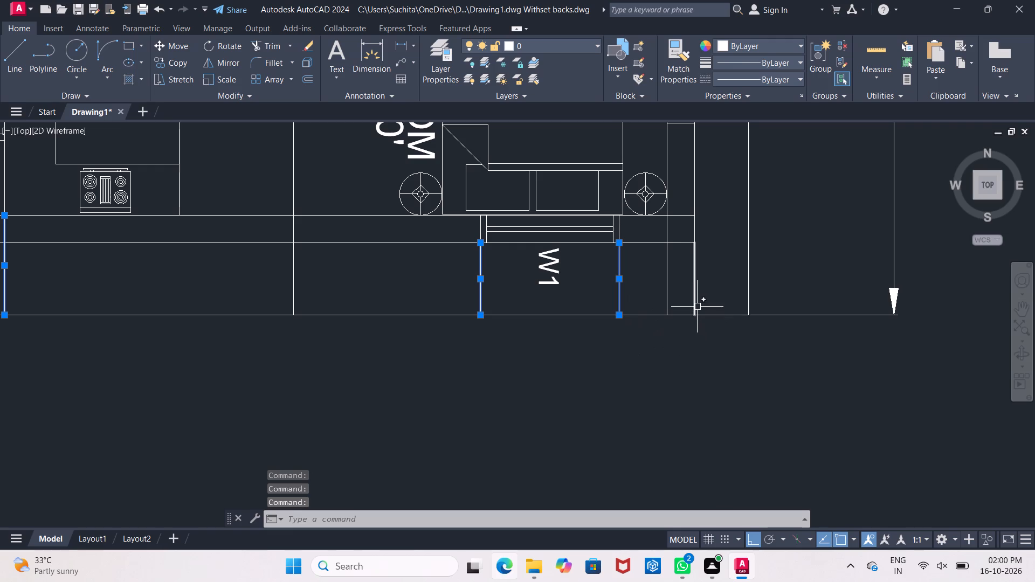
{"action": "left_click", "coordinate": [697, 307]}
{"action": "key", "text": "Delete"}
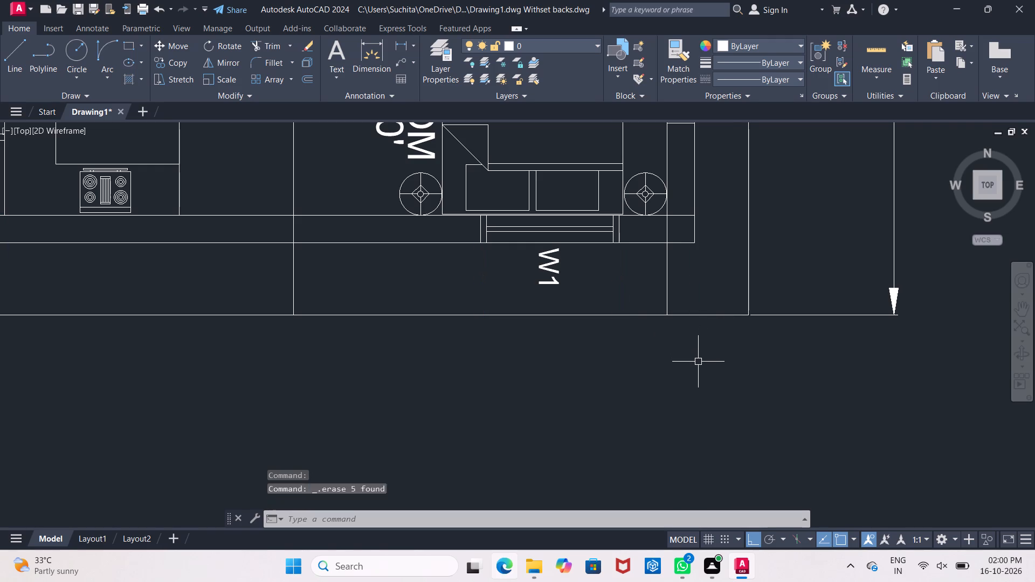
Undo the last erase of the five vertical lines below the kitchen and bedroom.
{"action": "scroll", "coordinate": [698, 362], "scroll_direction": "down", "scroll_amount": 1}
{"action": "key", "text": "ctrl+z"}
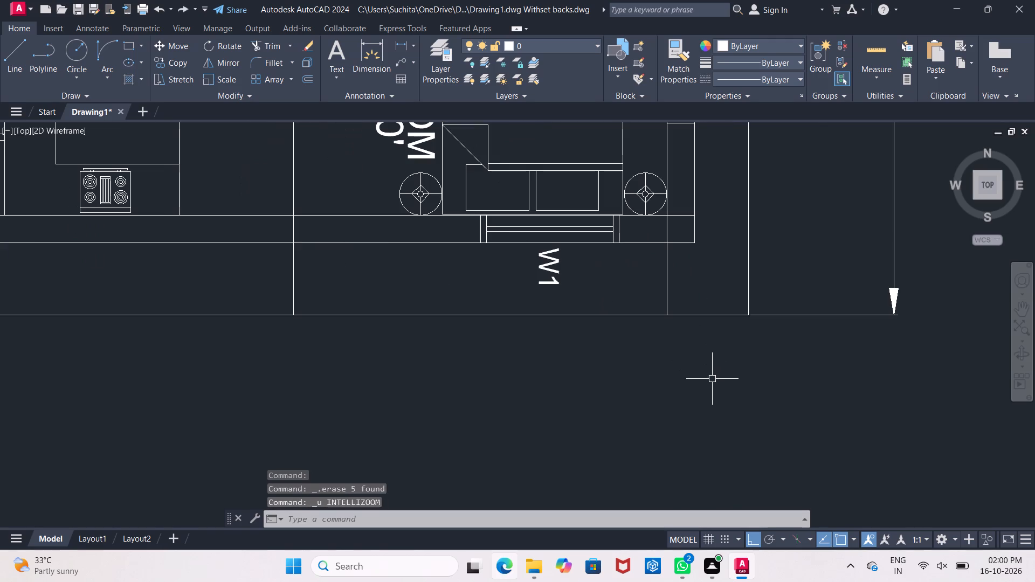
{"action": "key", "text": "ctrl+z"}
Erase the three leftover ray segments below the bedroom: the side wall's inner face and both edges of the bottom W1 window.
{"action": "scroll", "coordinate": [712, 379], "scroll_direction": "down", "scroll_amount": 3}
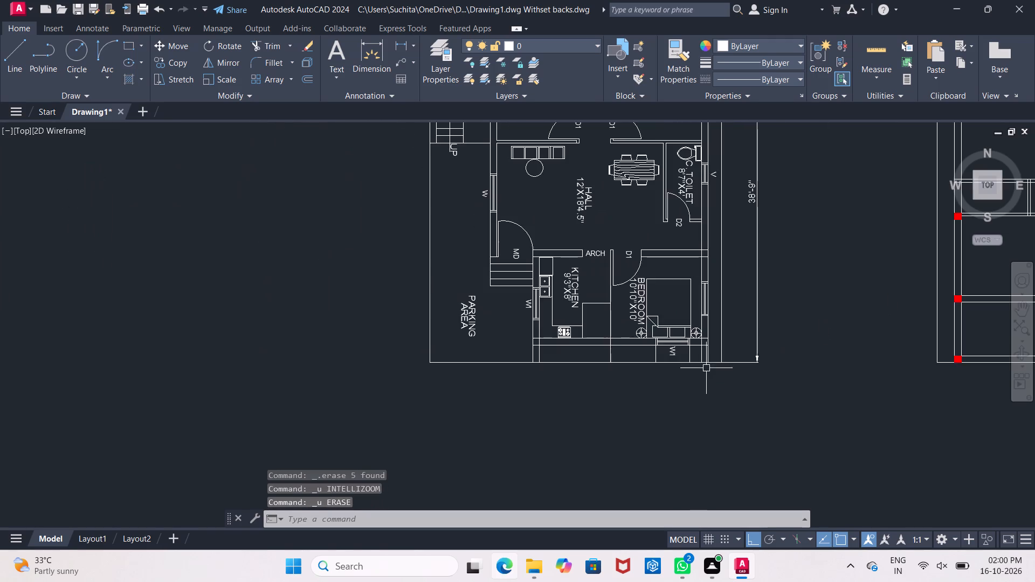
{"action": "scroll", "coordinate": [703, 361], "scroll_direction": "up", "scroll_amount": 2}
{"action": "left_click", "coordinate": [696, 345]}
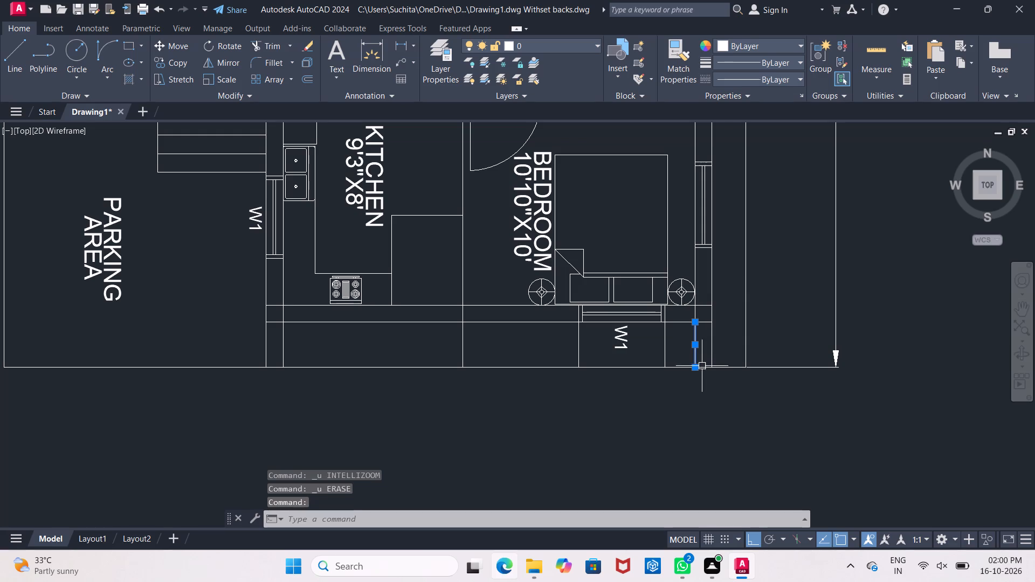
{"action": "key", "text": "Delete"}
{"action": "left_click", "coordinate": [665, 344]}
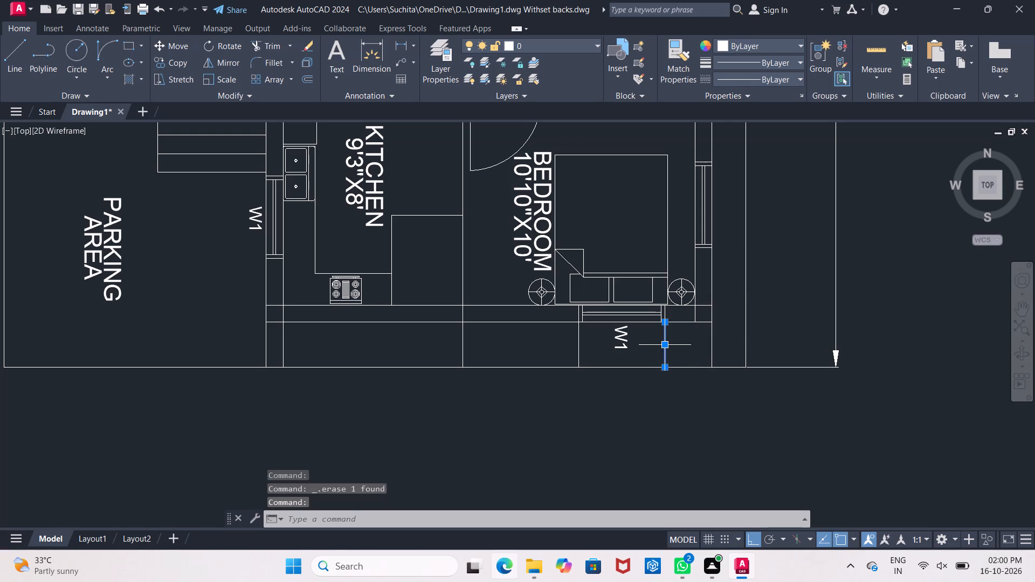
{"action": "key", "text": "Delete"}
{"action": "key", "text": "Delete"}
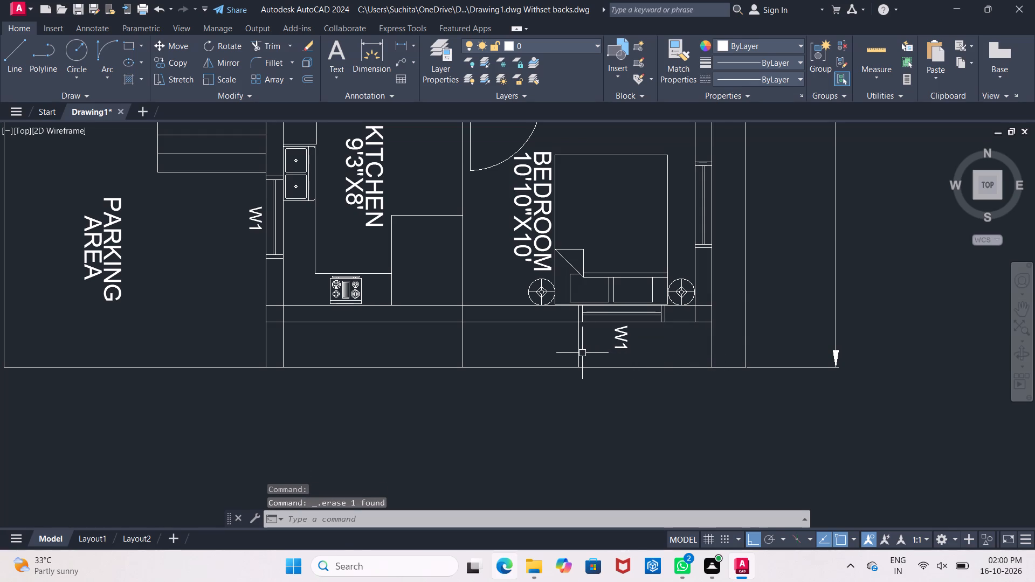
{"action": "left_click", "coordinate": [581, 353]}
{"action": "key", "text": "Delete"}
{"action": "scroll", "coordinate": [441, 392], "scroll_direction": "down", "scroll_amount": 2}
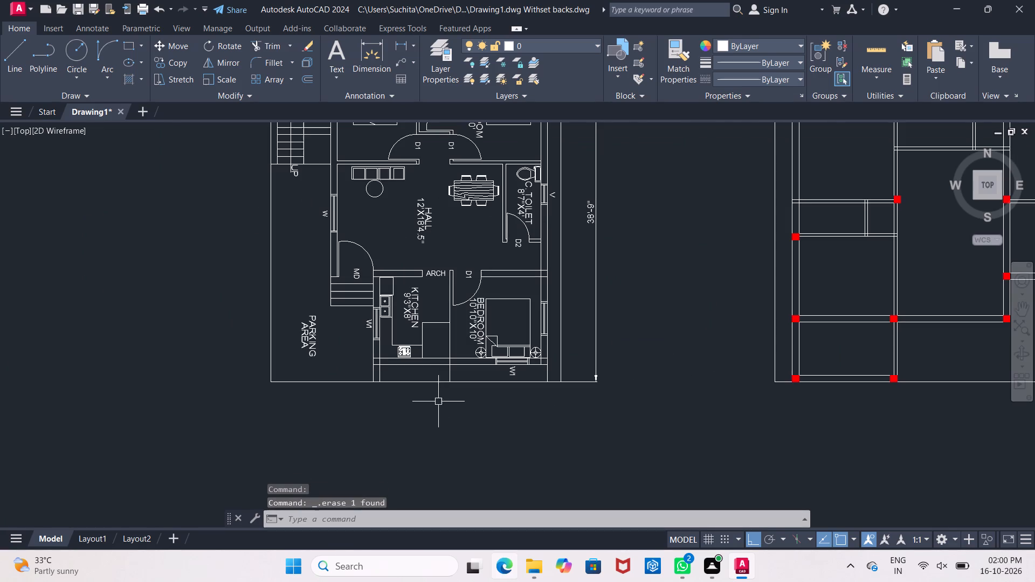
Erase the two leftover ray lines running from the kitchen's outer wall faces down to the plot boundary.
{"action": "scroll", "coordinate": [417, 410], "scroll_direction": "down", "scroll_amount": 1}
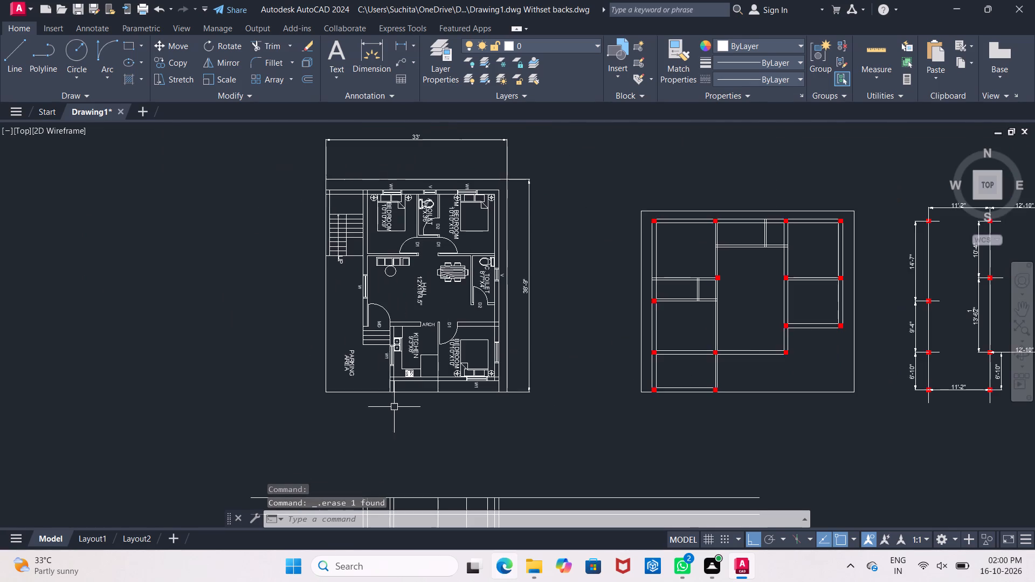
{"action": "scroll", "coordinate": [383, 403], "scroll_direction": "up", "scroll_amount": 3}
{"action": "left_click", "coordinate": [407, 351]}
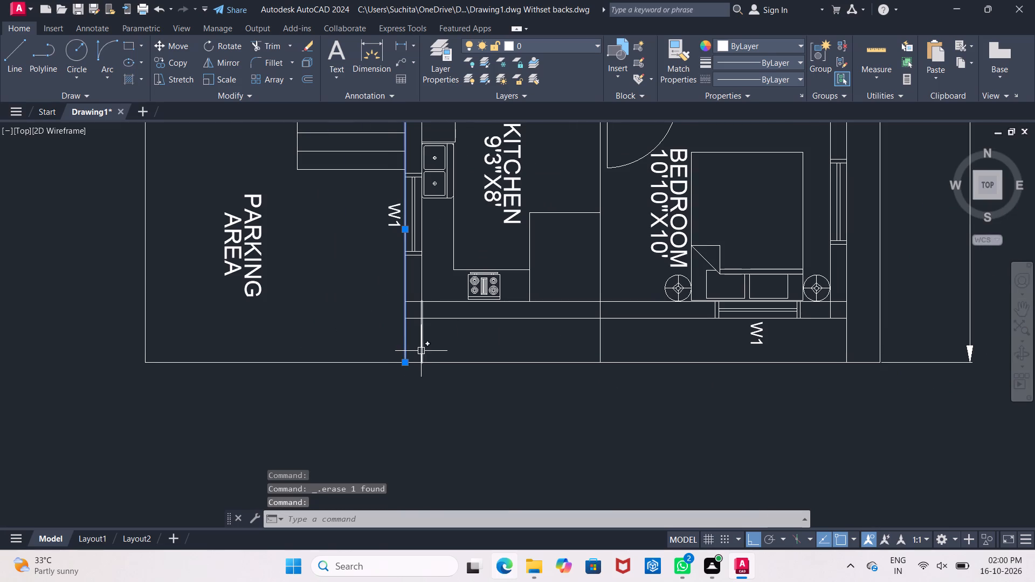
{"action": "left_click", "coordinate": [421, 351]}
{"action": "key", "text": "Delete"}
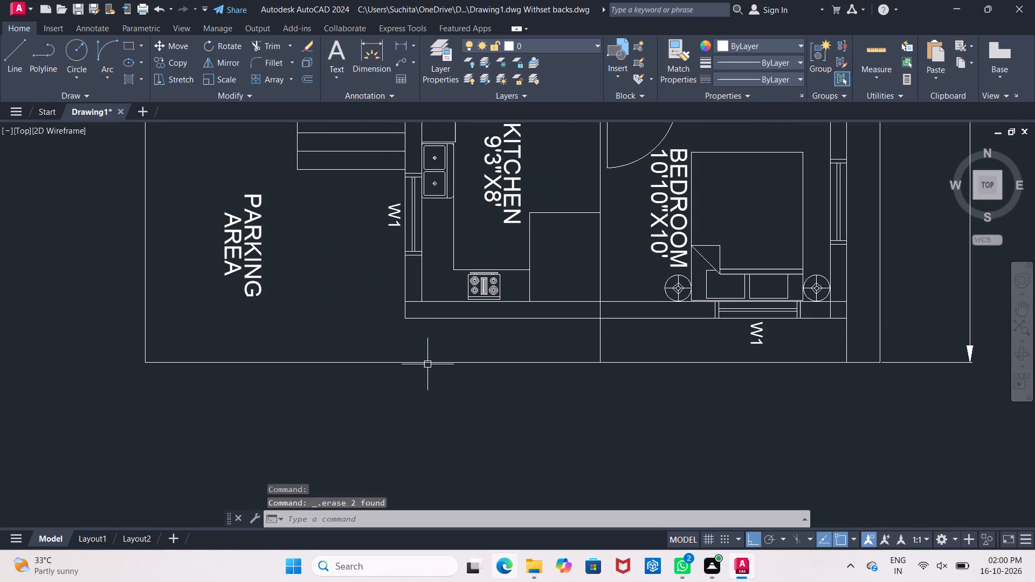
{"action": "scroll", "coordinate": [430, 365], "scroll_direction": "down", "scroll_amount": 3}
Offset the two vertical and two horizontal lines bounding the elevation's first opening inward by 2" to form a frame.
{"action": "middle_click_drag", "start_coordinate": [445, 390], "coordinate": [445, 375]}
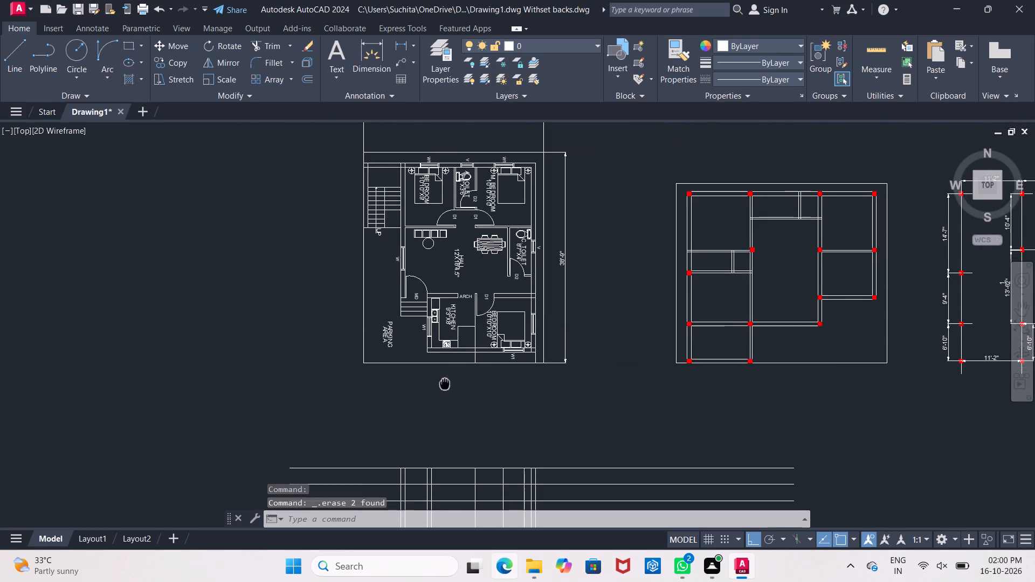
{"action": "middle_click_drag", "start_coordinate": [445, 375], "coordinate": [442, 265]}
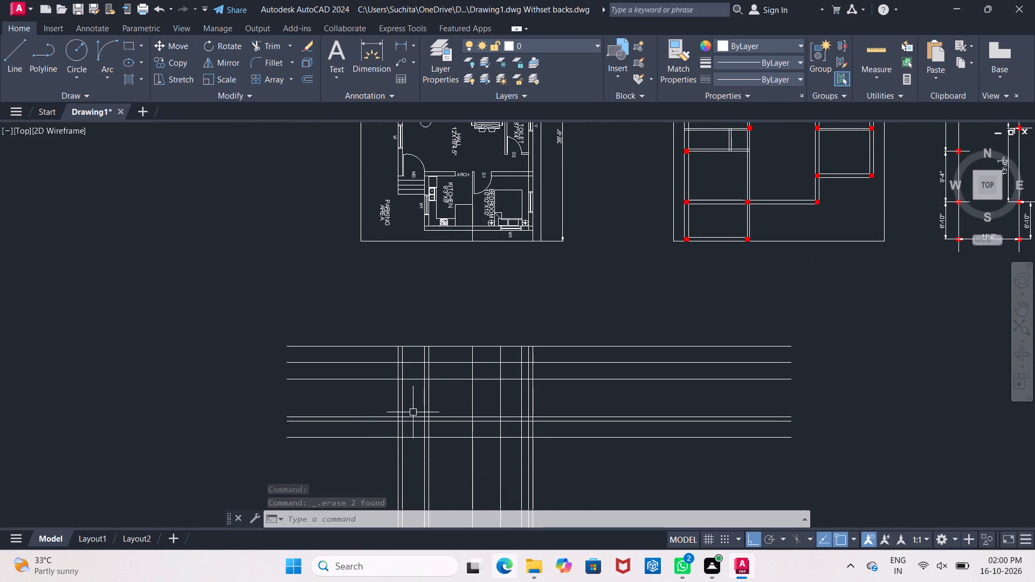
{"action": "scroll", "coordinate": [413, 412], "scroll_direction": "up", "scroll_amount": 2}
{"action": "middle_click_drag", "start_coordinate": [397, 389], "coordinate": [401, 427]}
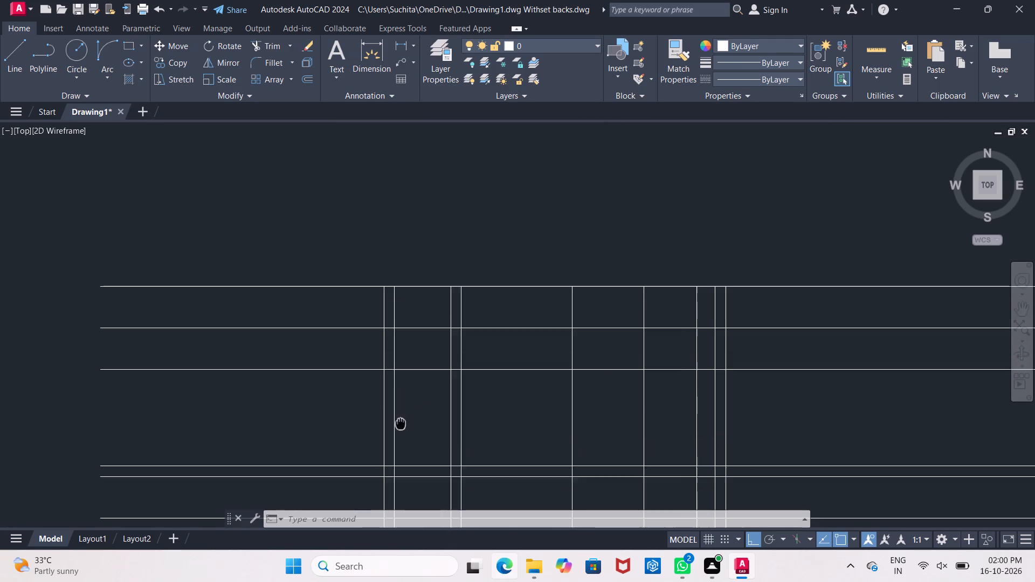
{"action": "middle_click_drag", "start_coordinate": [401, 427], "coordinate": [401, 465]}
{"action": "scroll", "coordinate": [401, 459], "scroll_direction": "down", "scroll_amount": 2}
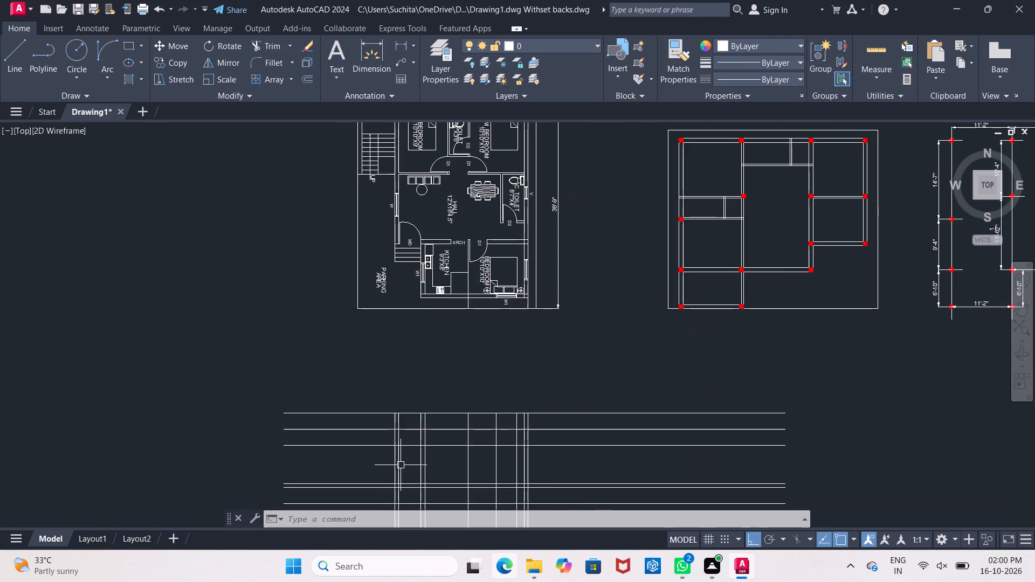
{"action": "scroll", "coordinate": [401, 465], "scroll_direction": "up", "scroll_amount": 4}
{"action": "middle_click_drag", "start_coordinate": [401, 450], "coordinate": [365, 327]}
{"action": "scroll", "coordinate": [365, 327], "scroll_direction": "down", "scroll_amount": 2}
{"action": "key", "text": "o"}
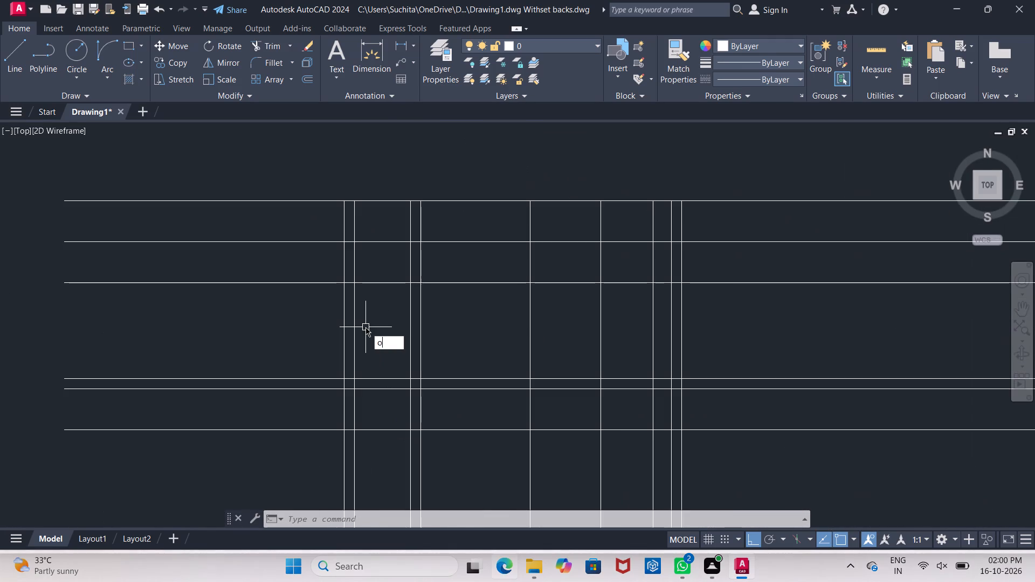
{"action": "key", "text": "Return"}
{"action": "key", "text": "2"}
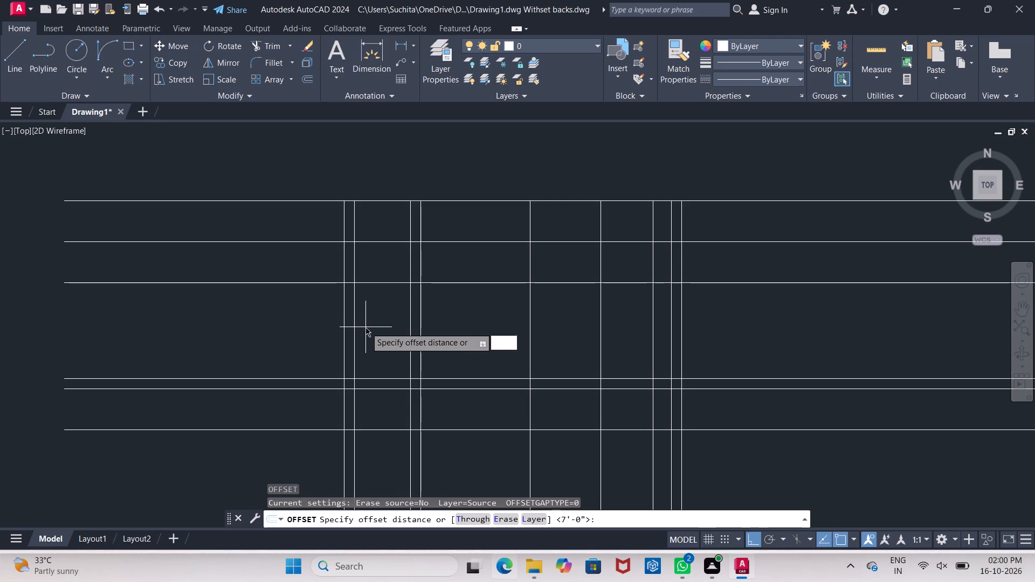
{"action": "key", "text": "shift+quotedbl"}
{"action": "key", "text": "Return"}
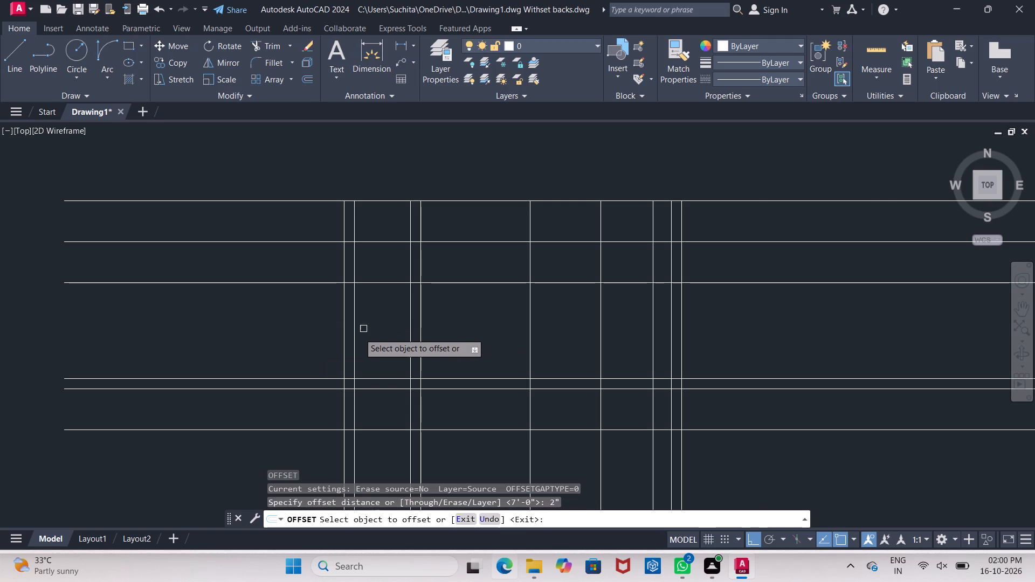
{"action": "scroll", "coordinate": [334, 311], "scroll_direction": "up", "scroll_amount": 2}
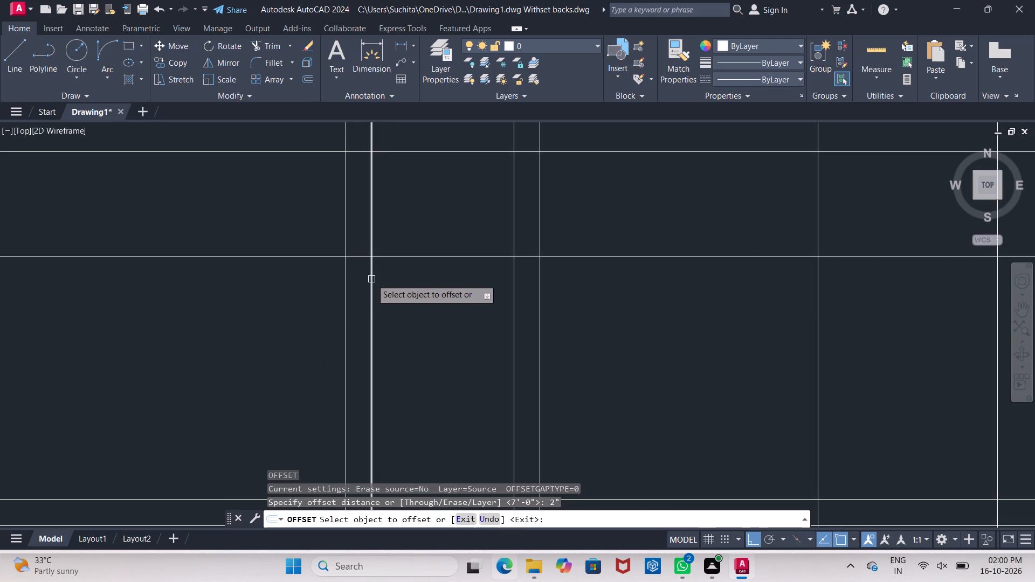
{"action": "left_click", "coordinate": [371, 279]}
{"action": "left_click", "coordinate": [381, 296]}
{"action": "left_click", "coordinate": [401, 259]}
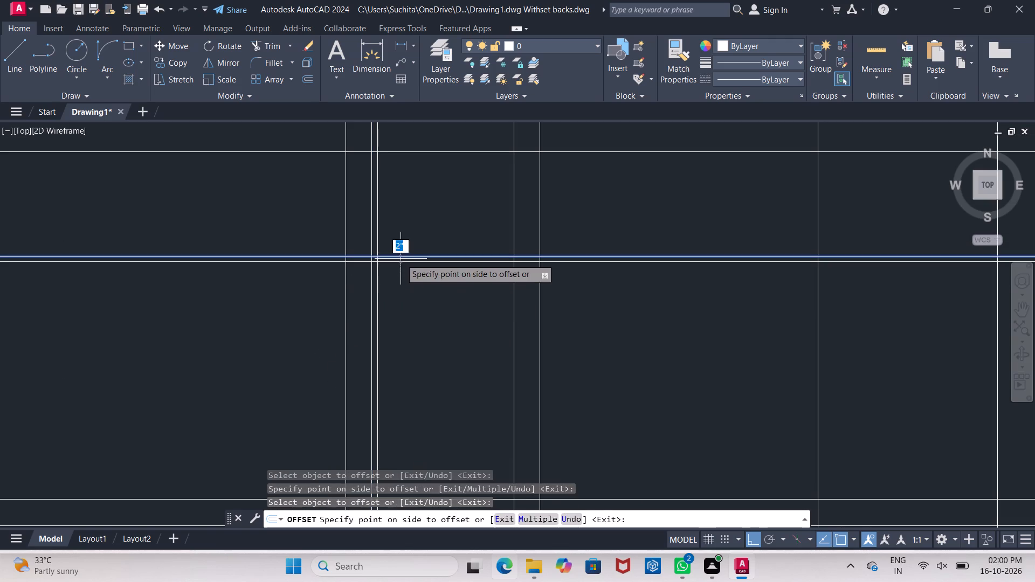
{"action": "left_click", "coordinate": [404, 286]}
{"action": "left_click", "coordinate": [513, 304]}
{"action": "left_click", "coordinate": [444, 307]}
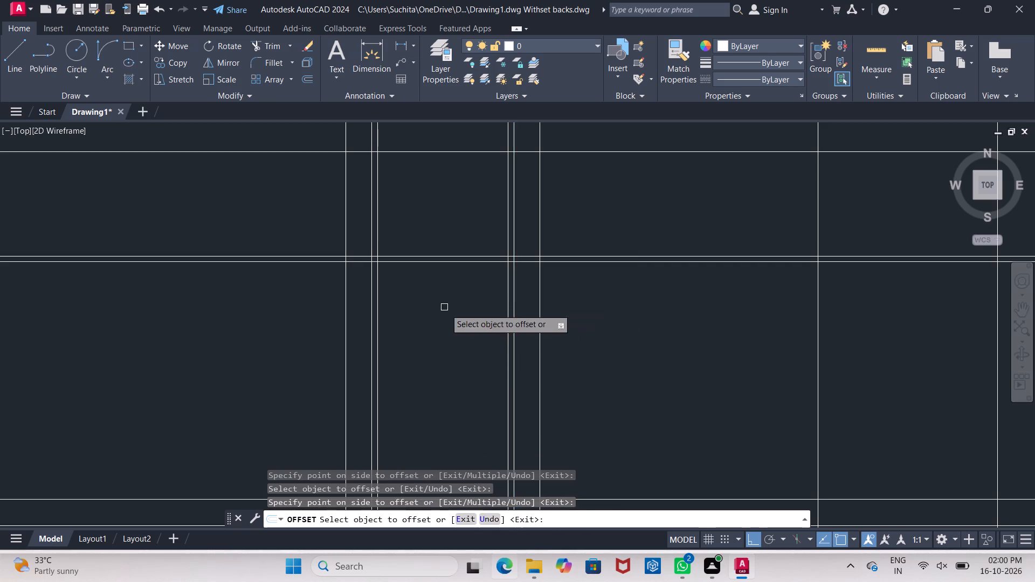
{"action": "middle_click_drag", "start_coordinate": [456, 342], "coordinate": [449, 219]}
{"action": "left_click", "coordinate": [431, 372]}
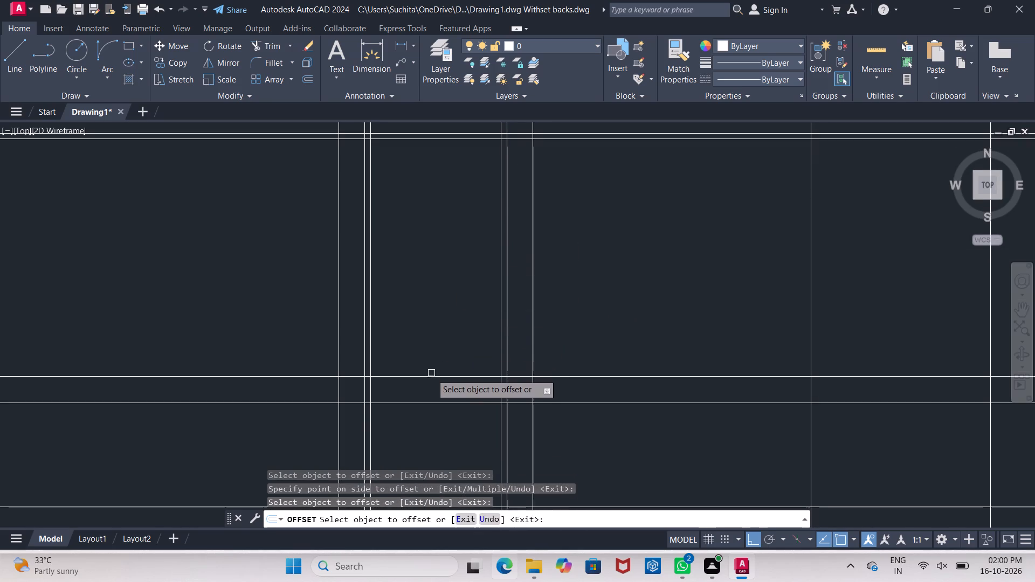
{"action": "left_click", "coordinate": [431, 376]}
{"action": "left_click", "coordinate": [430, 346]}
{"action": "key", "text": "Escape"}
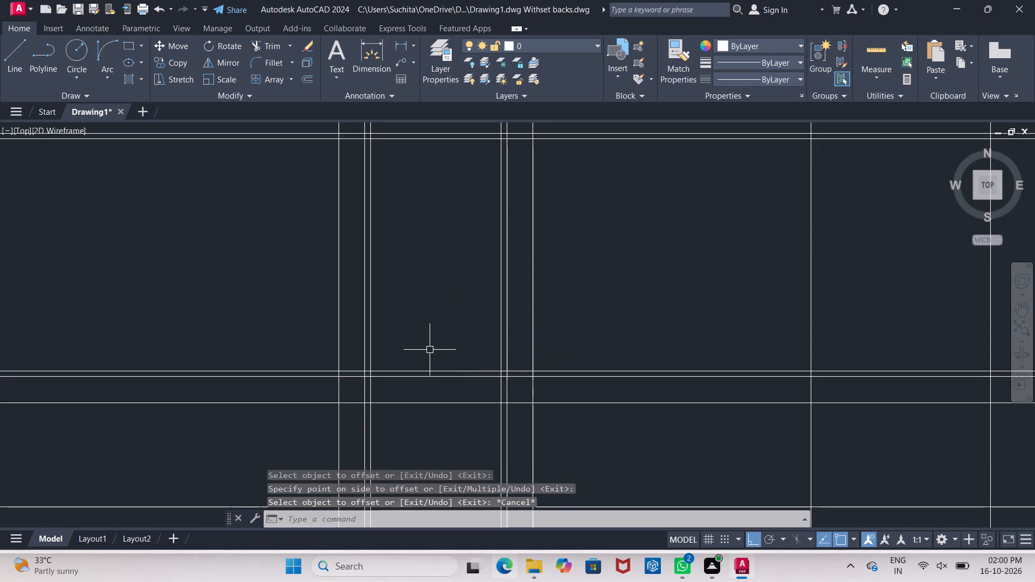
Trim the horizontal level lines extending beyond the elevation's leftmost vertical line.
{"action": "type", "text": "tr"}
{"action": "key", "text": "Return"}
{"action": "key", "text": "Return"}
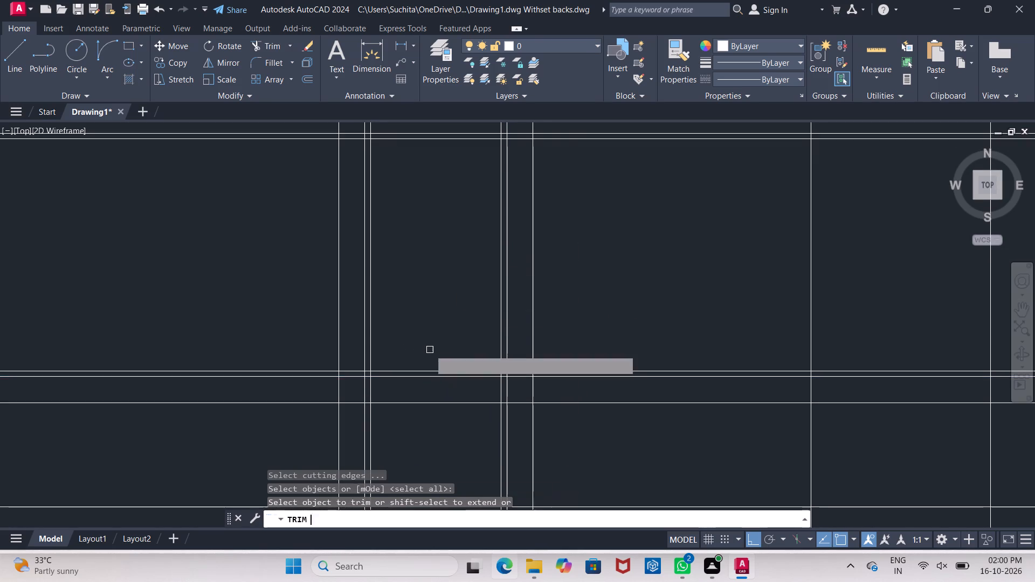
{"action": "middle_click_drag", "start_coordinate": [443, 317], "coordinate": [441, 382]}
{"action": "scroll", "coordinate": [441, 378], "scroll_direction": "down", "scroll_amount": 1}
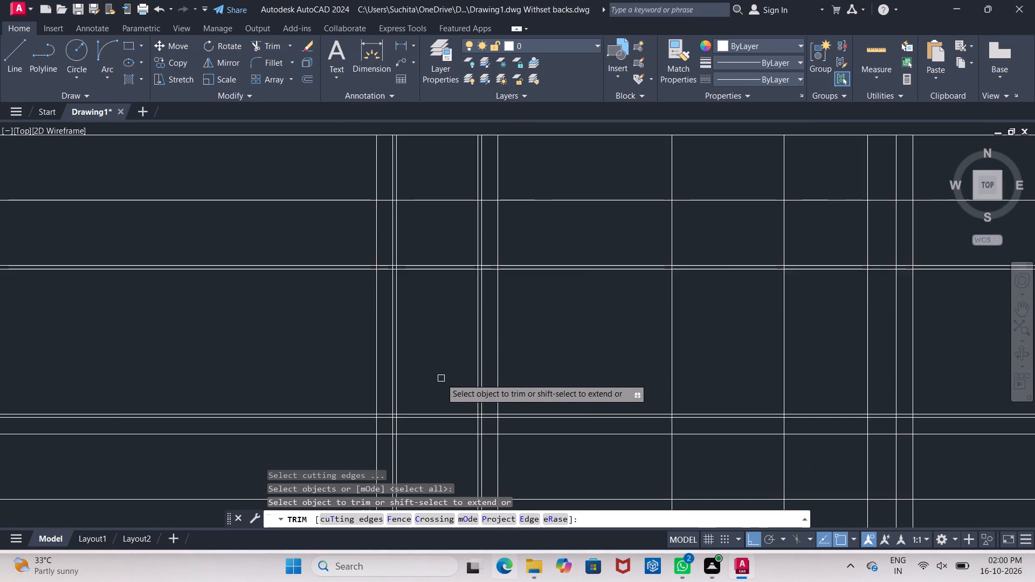
{"action": "scroll", "coordinate": [441, 378], "scroll_direction": "down", "scroll_amount": 2}
{"action": "left_click_drag", "start_coordinate": [382, 237], "coordinate": [382, 446]}
{"action": "middle_click_drag", "start_coordinate": [377, 424], "coordinate": [381, 387]}
{"action": "left_click", "coordinate": [258, 199]}
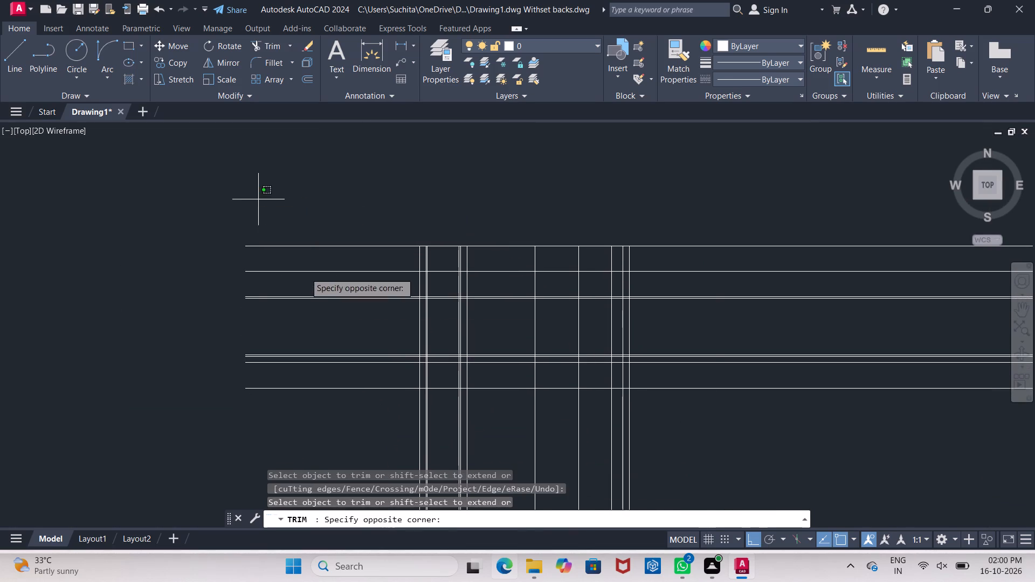
{"action": "left_click", "coordinate": [354, 397]}
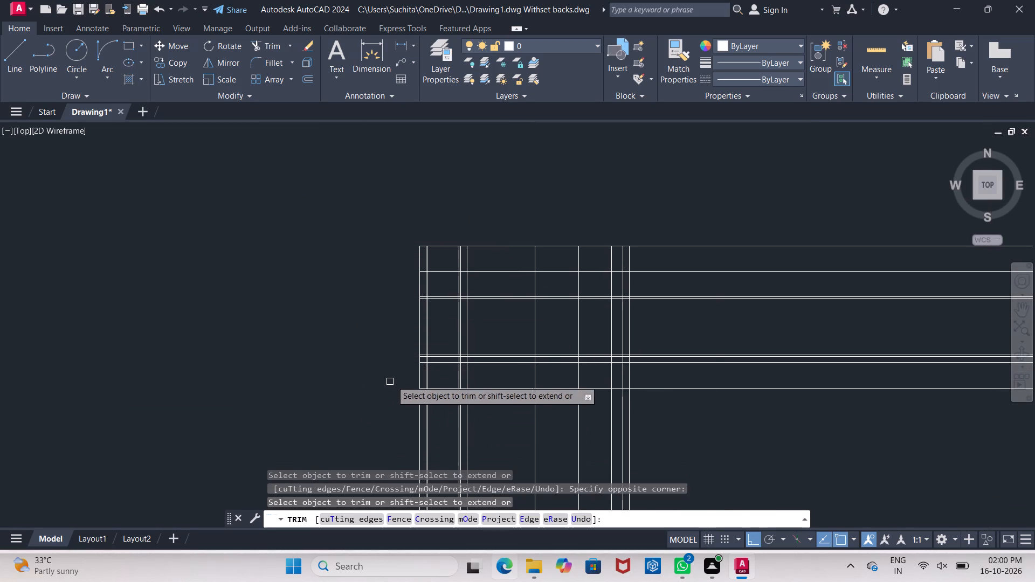
Trim the overlapping inner line stubs at both upper corners of the 2" frame.
{"action": "scroll", "coordinate": [432, 323], "scroll_direction": "up", "scroll_amount": 2}
{"action": "middle_click_drag", "start_coordinate": [425, 270], "coordinate": [425, 336]}
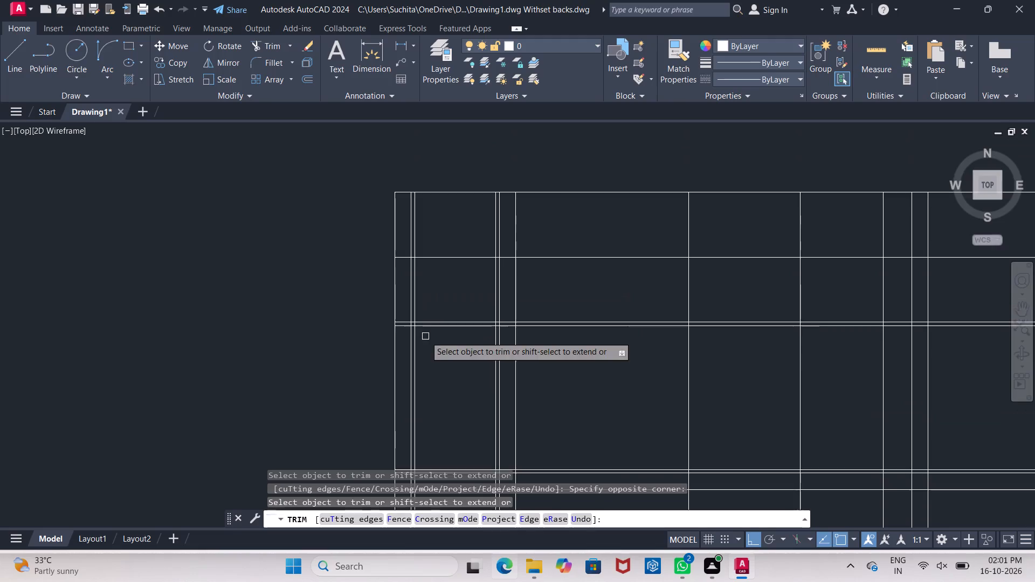
{"action": "scroll", "coordinate": [414, 314], "scroll_direction": "up", "scroll_amount": 3}
{"action": "middle_click_drag", "start_coordinate": [452, 314], "coordinate": [429, 245]}
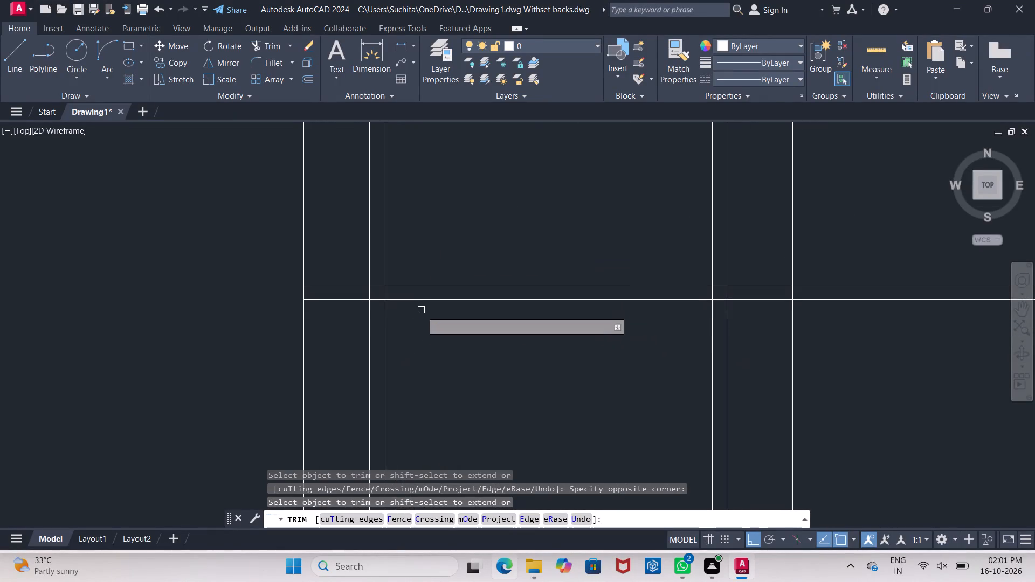
{"action": "left_click", "coordinate": [377, 299]}
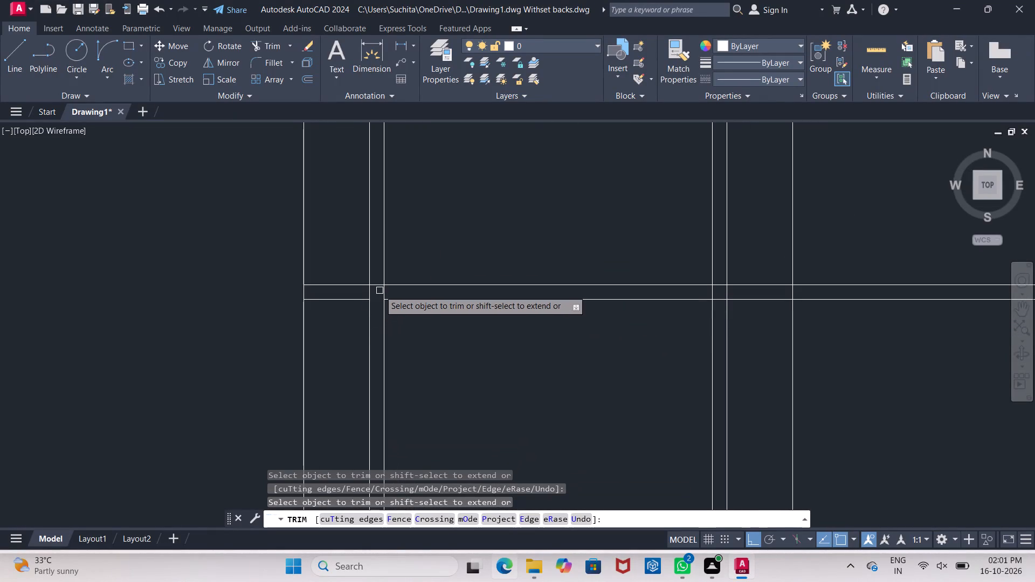
{"action": "left_click", "coordinate": [383, 292]}
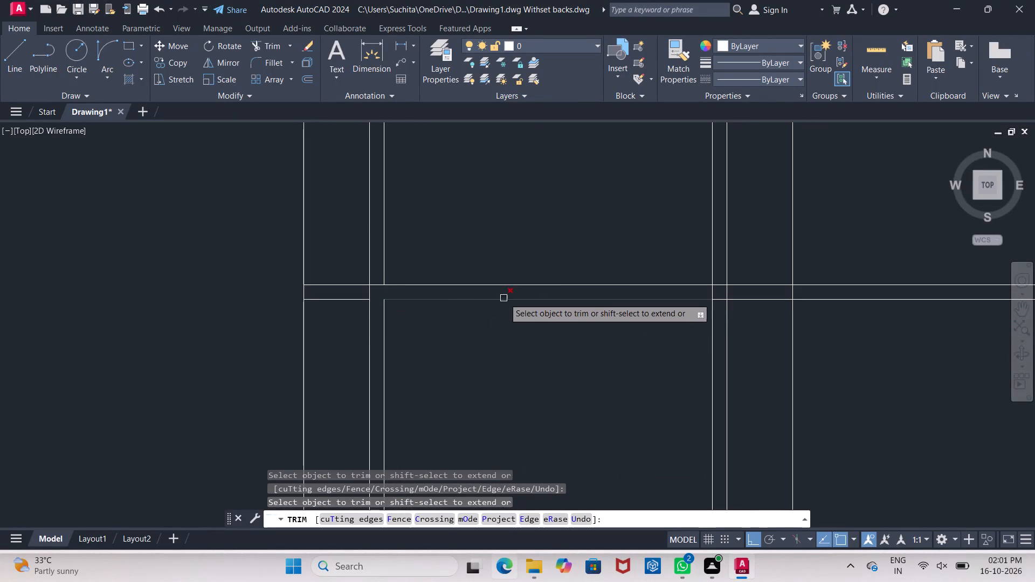
{"action": "middle_click_drag", "start_coordinate": [470, 305], "coordinate": [363, 301]}
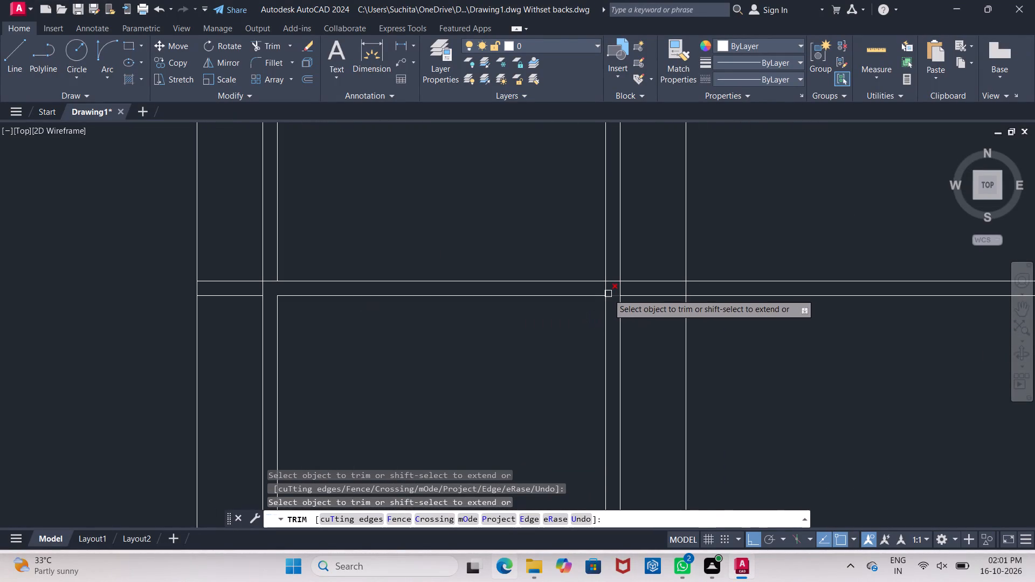
{"action": "scroll", "coordinate": [608, 291], "scroll_direction": "up", "scroll_amount": 1}
{"action": "left_click", "coordinate": [602, 286]}
{"action": "left_click", "coordinate": [616, 300]}
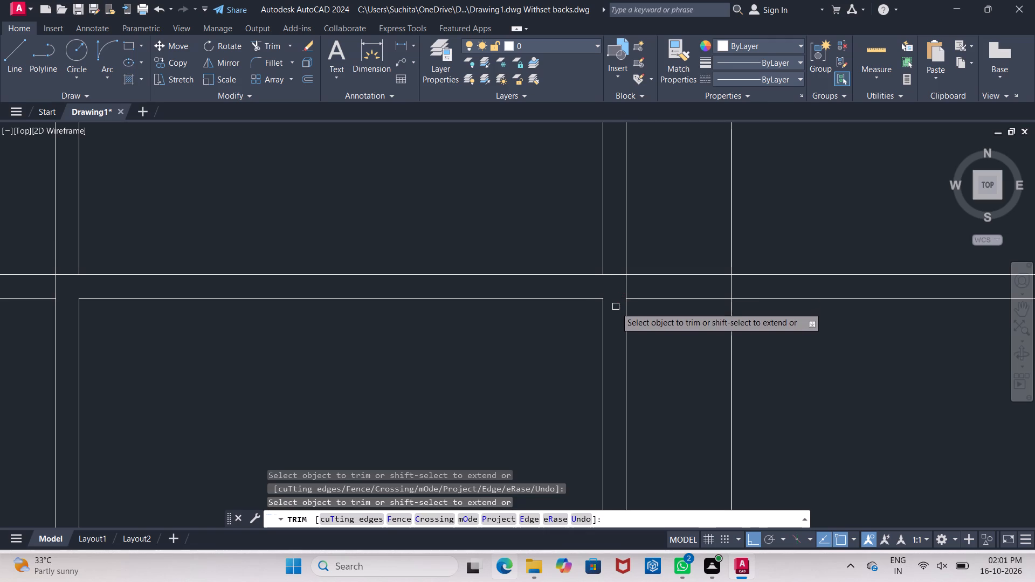
Trim the overlapping inner line stubs at both lower corners of the 2" frame.
{"action": "scroll", "coordinate": [616, 307], "scroll_direction": "down", "scroll_amount": 1}
{"action": "middle_click_drag", "start_coordinate": [616, 307], "coordinate": [625, 174]}
{"action": "scroll", "coordinate": [582, 275], "scroll_direction": "down", "scroll_amount": 3}
{"action": "scroll", "coordinate": [507, 396], "scroll_direction": "up", "scroll_amount": 5}
{"action": "left_click", "coordinate": [495, 373]}
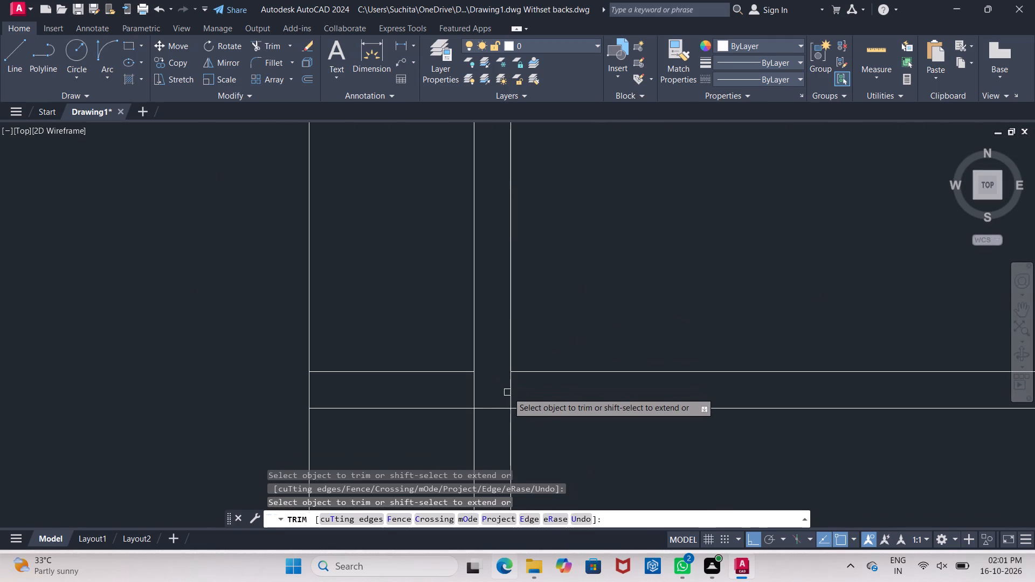
{"action": "left_click", "coordinate": [508, 392]}
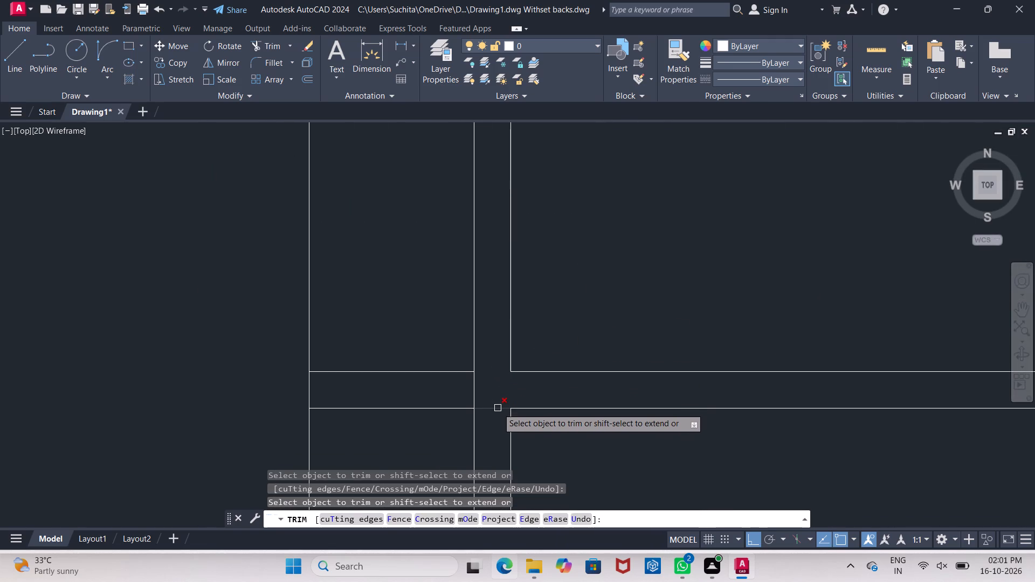
{"action": "middle_click_drag", "start_coordinate": [592, 453], "coordinate": [452, 401]}
{"action": "scroll", "coordinate": [460, 398], "scroll_direction": "down", "scroll_amount": 3}
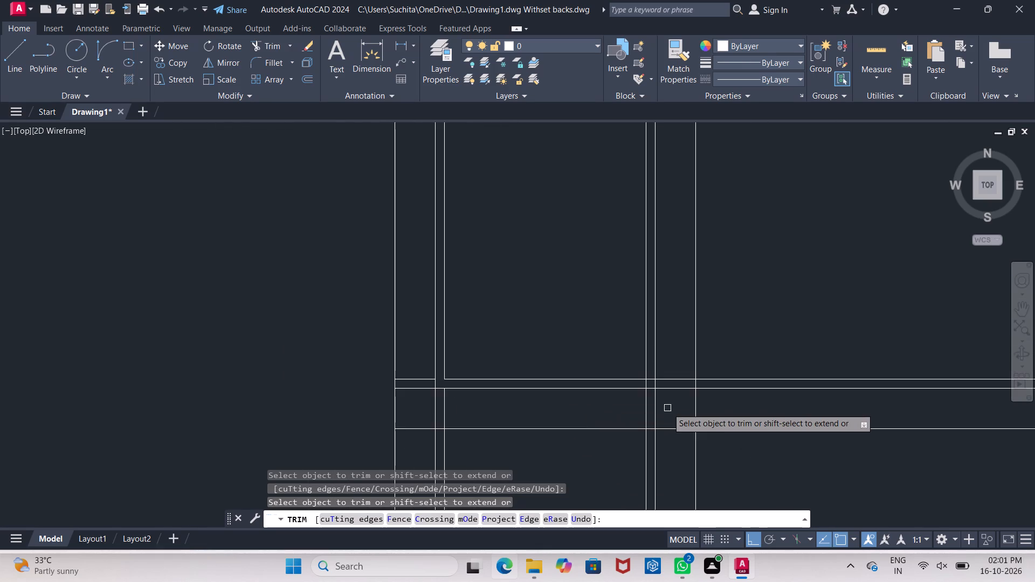
{"action": "scroll", "coordinate": [668, 393], "scroll_direction": "up", "scroll_amount": 4}
{"action": "left_click", "coordinate": [575, 380]}
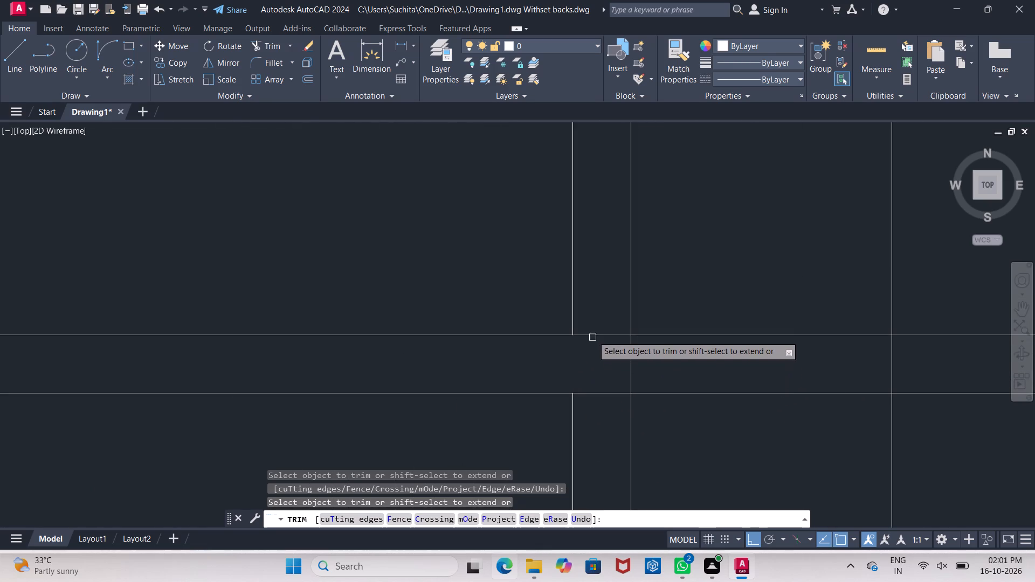
{"action": "left_click", "coordinate": [592, 336]}
{"action": "scroll", "coordinate": [595, 338], "scroll_direction": "down", "scroll_amount": 4}
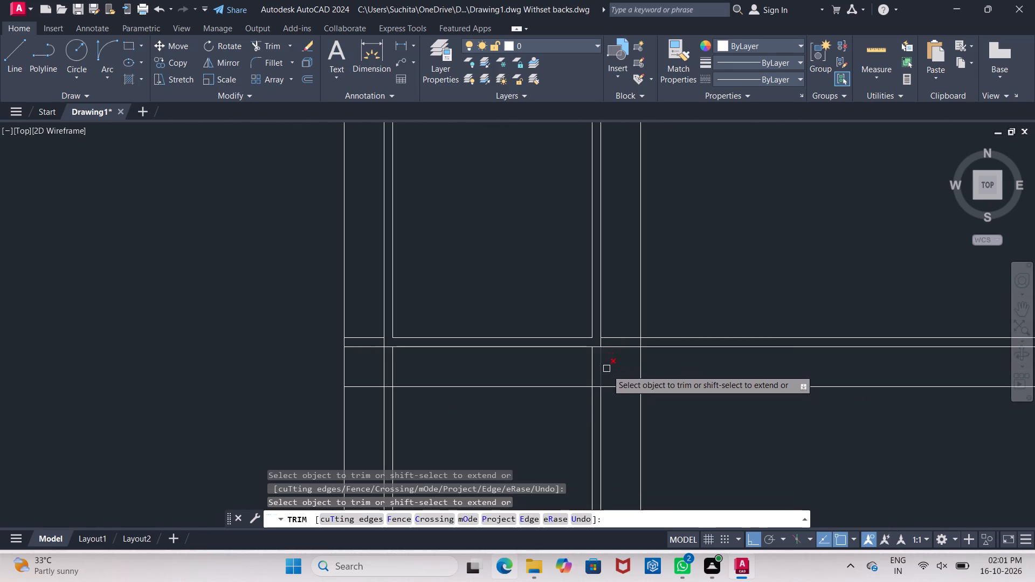
Trim the four vertical line segments in the narrow band directly below the 2" opening frame.
{"action": "left_click", "coordinate": [392, 367]}
{"action": "left_click", "coordinate": [384, 368]}
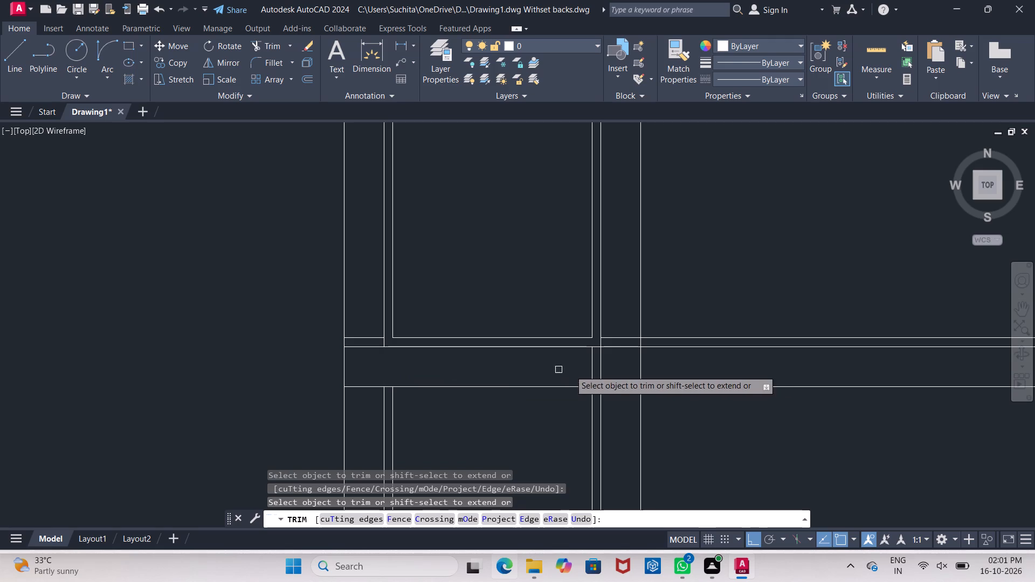
{"action": "left_click", "coordinate": [595, 371]}
{"action": "left_click", "coordinate": [598, 373]}
Trim all vertical projection lines extending below the elevation's bottom horizontal line.
{"action": "scroll", "coordinate": [598, 373], "scroll_direction": "down", "scroll_amount": 3}
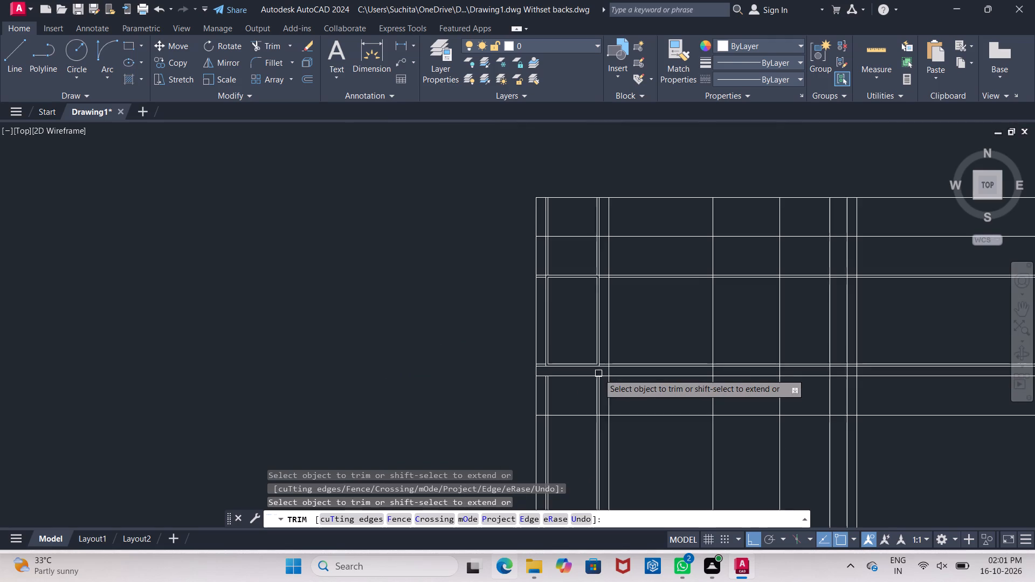
{"action": "middle_click_drag", "start_coordinate": [559, 401], "coordinate": [376, 301]}
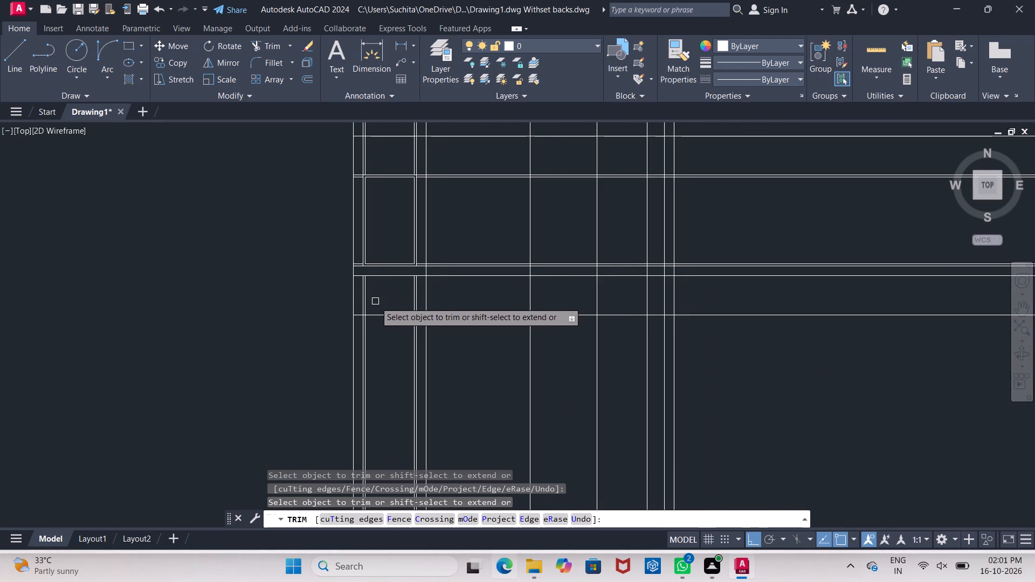
{"action": "key", "text": "Escape"}
{"action": "key", "text": "t"}
{"action": "key", "text": "r"}
{"action": "key", "text": "Return"}
{"action": "key", "text": "Return"}
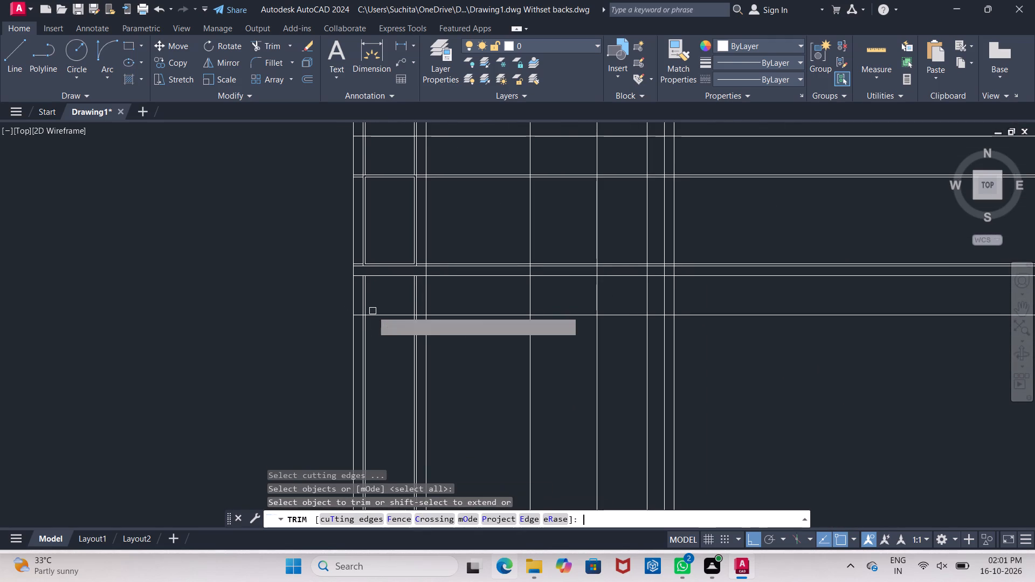
{"action": "left_click_drag", "start_coordinate": [198, 336], "coordinate": [877, 378]}
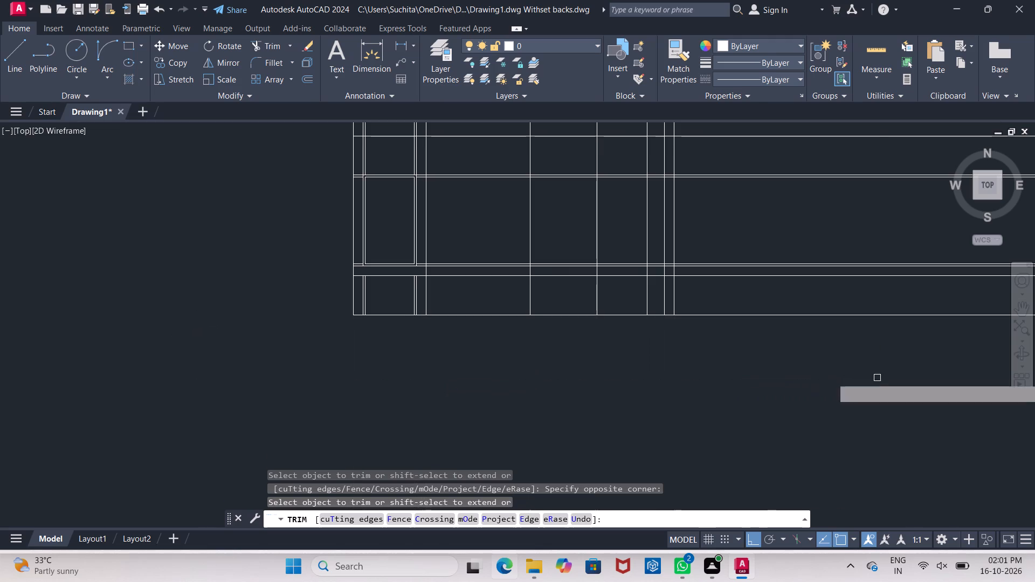
Trim the horizontal level lines extending beyond the elevation's rightmost vertical line.
{"action": "middle_click_drag", "start_coordinate": [794, 375], "coordinate": [670, 445]}
{"action": "left_click_drag", "start_coordinate": [558, 138], "coordinate": [563, 149]}
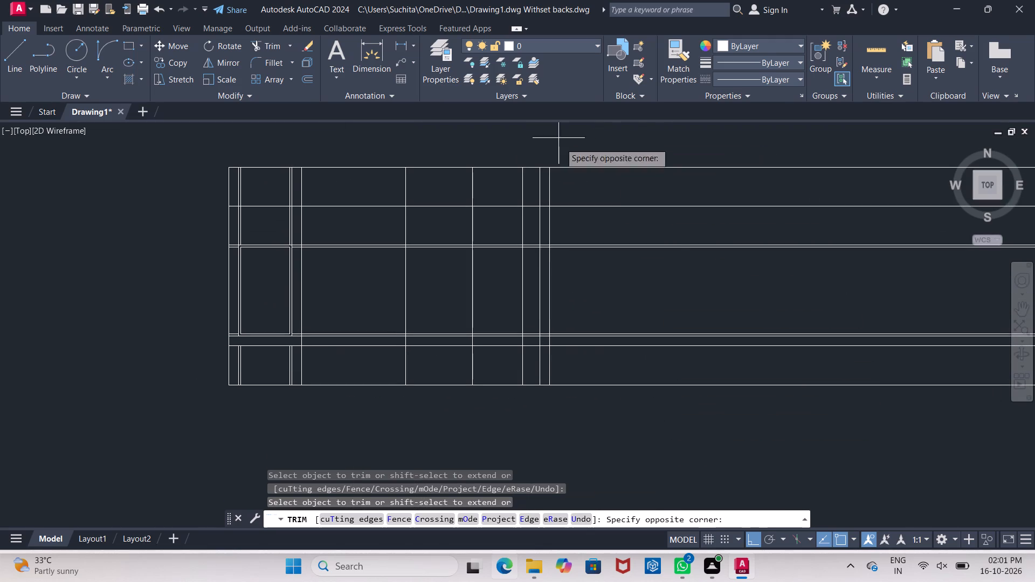
{"action": "left_click_drag", "start_coordinate": [563, 149], "coordinate": [591, 476]}
Erase the four leftover vertical frame line segments in the elevation's bottom band below the opening.
{"action": "middle_click_drag", "start_coordinate": [405, 420], "coordinate": [709, 414]}
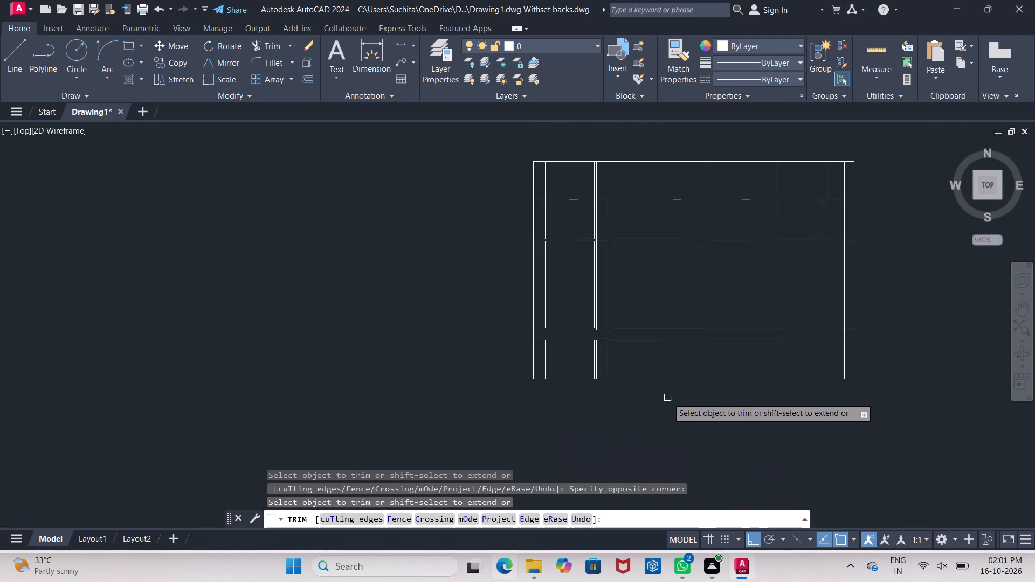
{"action": "scroll", "coordinate": [653, 391], "scroll_direction": "up", "scroll_amount": 2}
{"action": "middle_click_drag", "start_coordinate": [554, 247], "coordinate": [530, 341]}
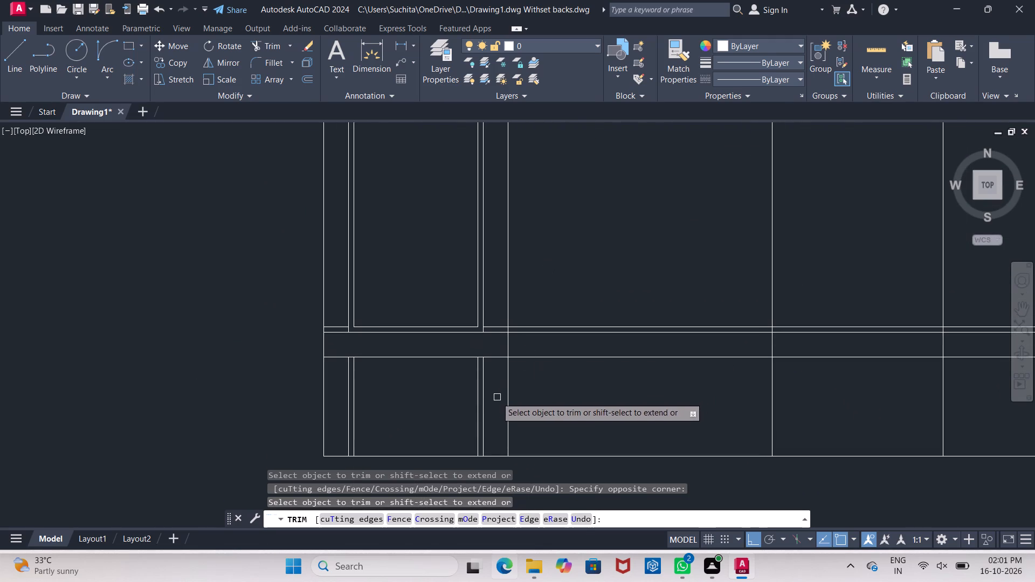
{"action": "key", "text": "Escape"}
{"action": "left_click", "coordinate": [482, 405]}
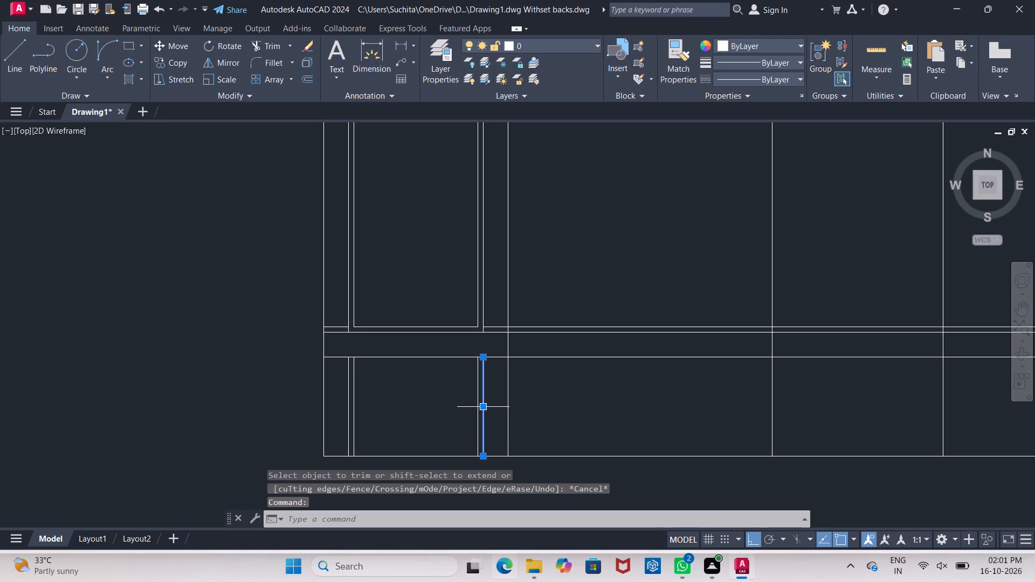
{"action": "left_click", "coordinate": [477, 414]}
{"action": "left_click", "coordinate": [355, 421]}
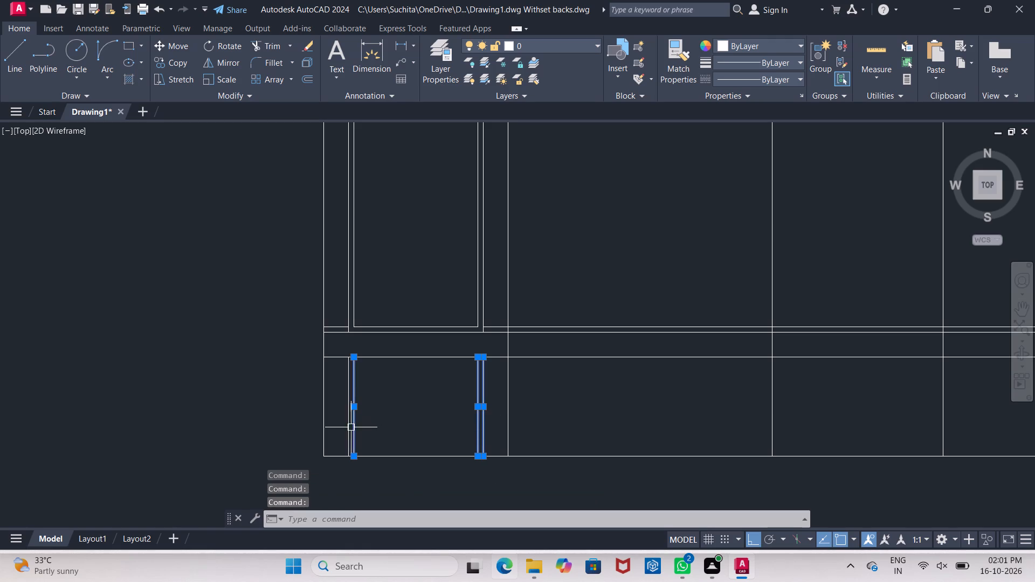
{"action": "left_click", "coordinate": [348, 427]}
{"action": "key", "text": "Delete"}
Examine the trimmed elevation against the furnished floor plan above it.
{"action": "scroll", "coordinate": [402, 426], "scroll_direction": "down", "scroll_amount": 2}
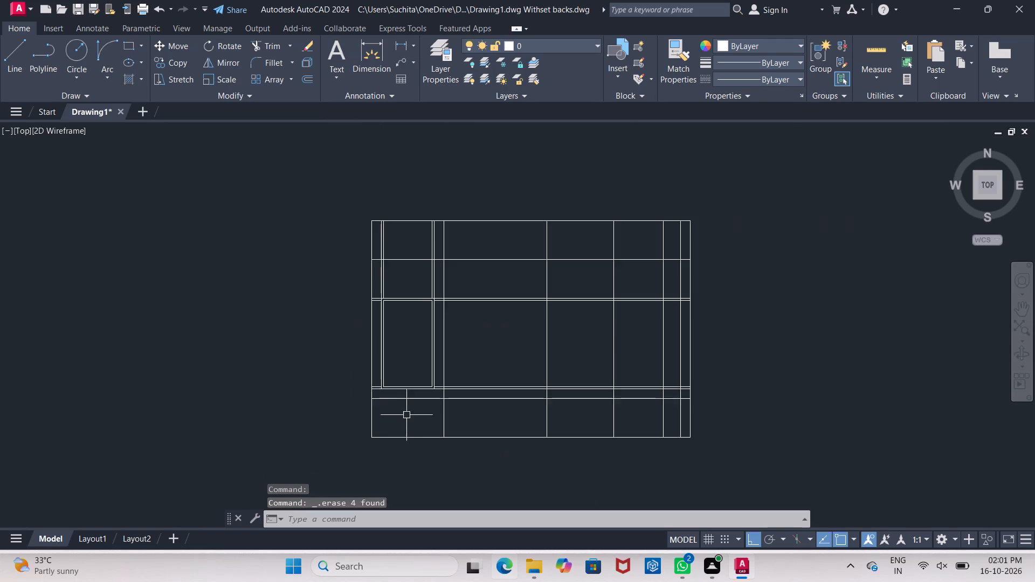
{"action": "scroll", "coordinate": [407, 414], "scroll_direction": "down", "scroll_amount": 2}
{"action": "scroll", "coordinate": [412, 242], "scroll_direction": "up", "scroll_amount": 2}
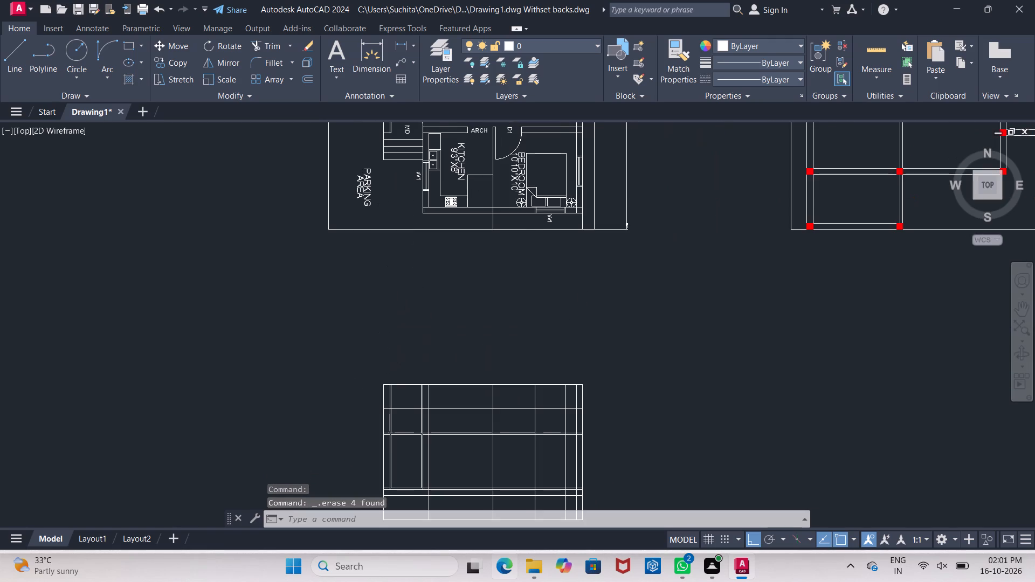
{"action": "middle_click_drag", "start_coordinate": [453, 347], "coordinate": [460, 235]}
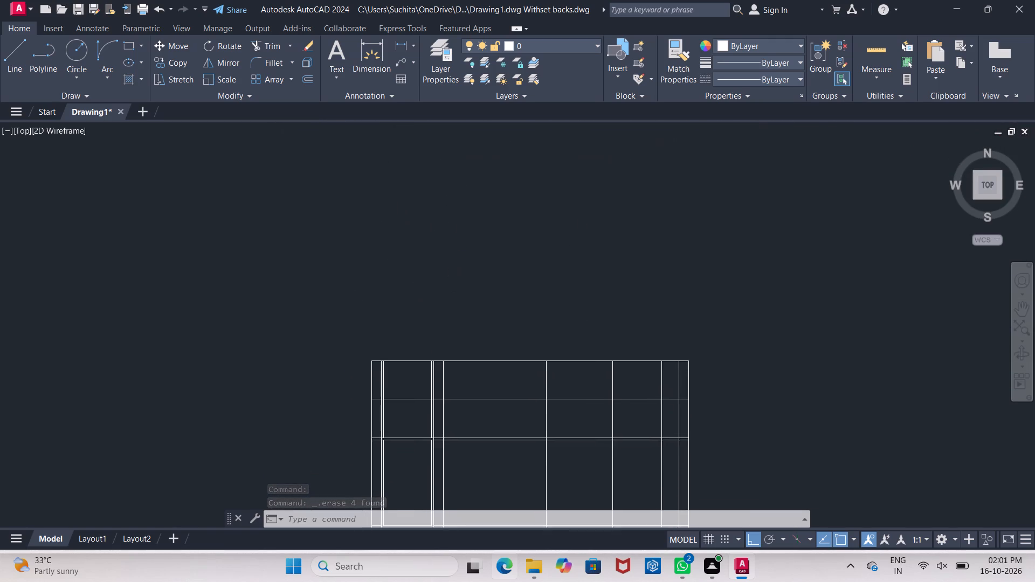
{"action": "middle_click_drag", "start_coordinate": [460, 235], "coordinate": [477, 206]}
{"action": "scroll", "coordinate": [432, 396], "scroll_direction": "up", "scroll_amount": 2}
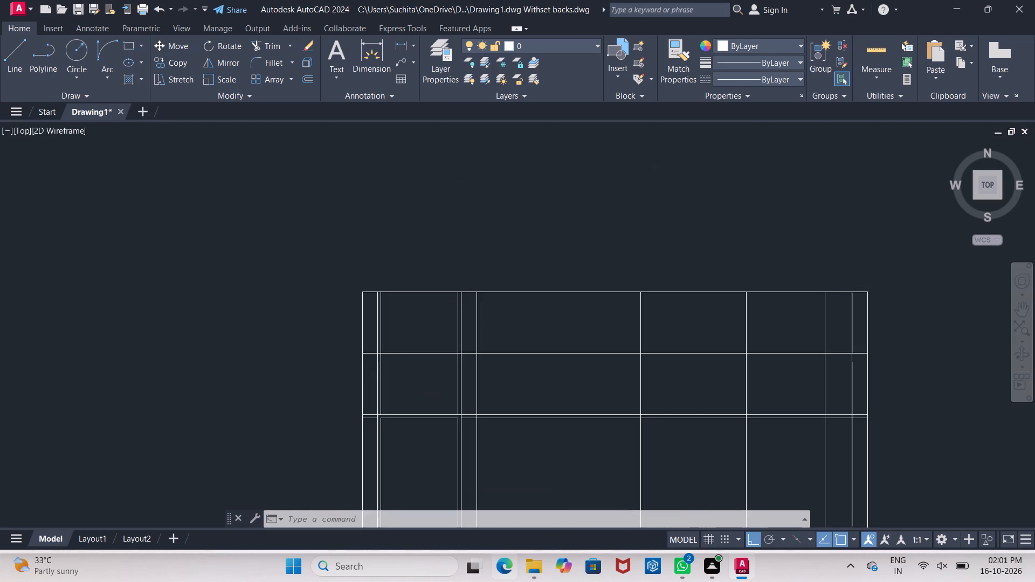
{"action": "middle_click_drag", "start_coordinate": [432, 396], "coordinate": [452, 351]}
{"action": "scroll", "coordinate": [452, 351], "scroll_direction": "down", "scroll_amount": 4}
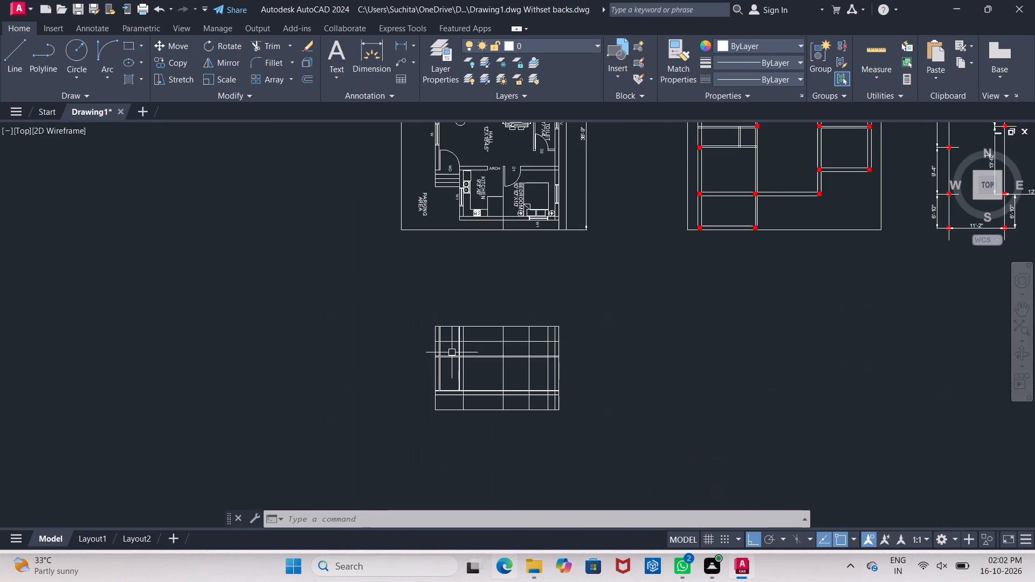
{"action": "scroll", "coordinate": [452, 352], "scroll_direction": "up", "scroll_amount": 1}
{"action": "middle_click_drag", "start_coordinate": [454, 358], "coordinate": [448, 468]}
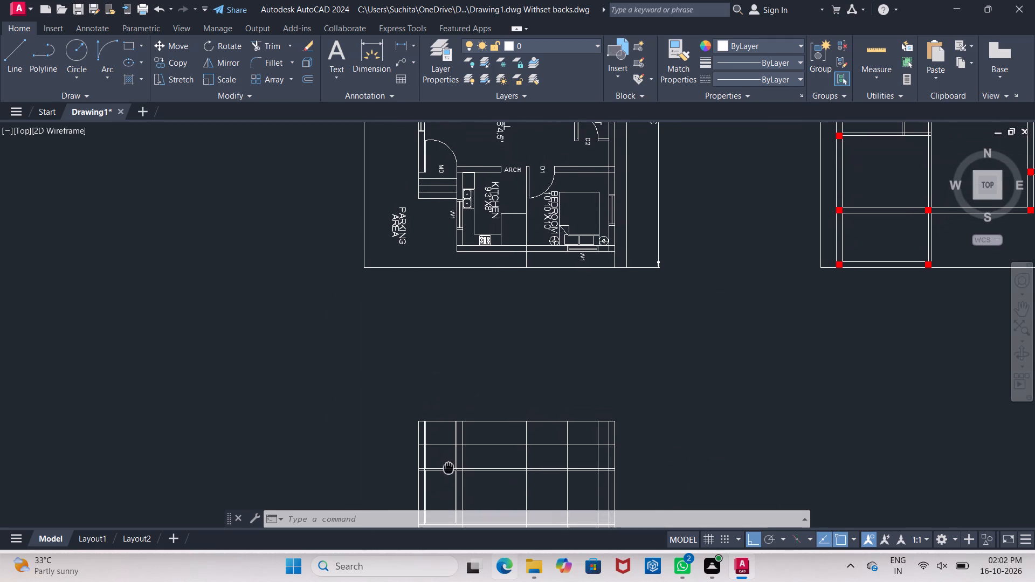
{"action": "middle_click_drag", "start_coordinate": [448, 468], "coordinate": [457, 363]}
{"action": "scroll", "coordinate": [461, 418], "scroll_direction": "up", "scroll_amount": 2}
{"action": "middle_click_drag", "start_coordinate": [456, 417], "coordinate": [450, 378]}
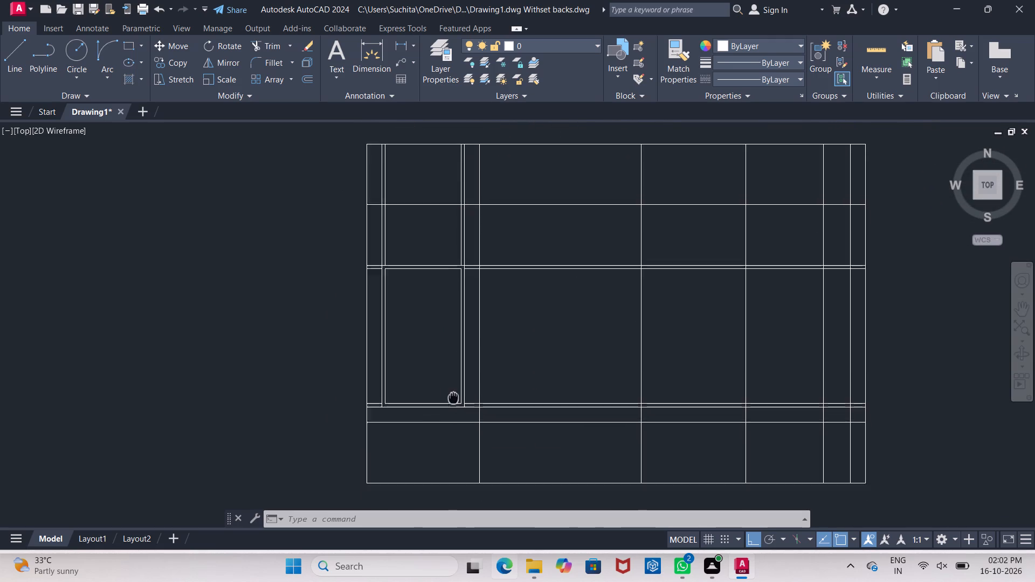
{"action": "middle_click_drag", "start_coordinate": [450, 378], "coordinate": [448, 364]}
{"action": "scroll", "coordinate": [446, 364], "scroll_direction": "up", "scroll_amount": 2}
{"action": "scroll", "coordinate": [445, 364], "scroll_direction": "down", "scroll_amount": 6}
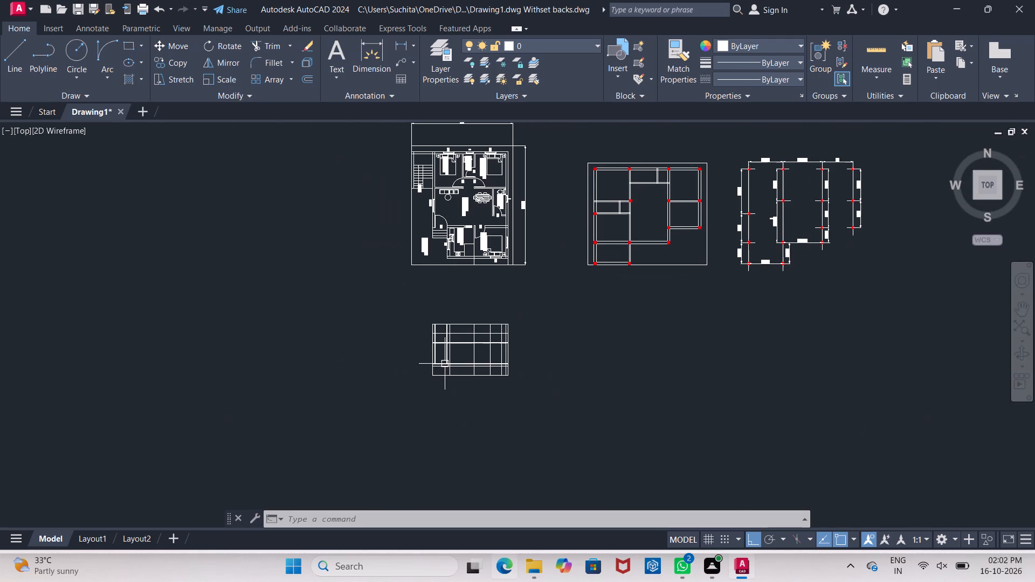
{"action": "scroll", "coordinate": [445, 359], "scroll_direction": "up", "scroll_amount": 4}
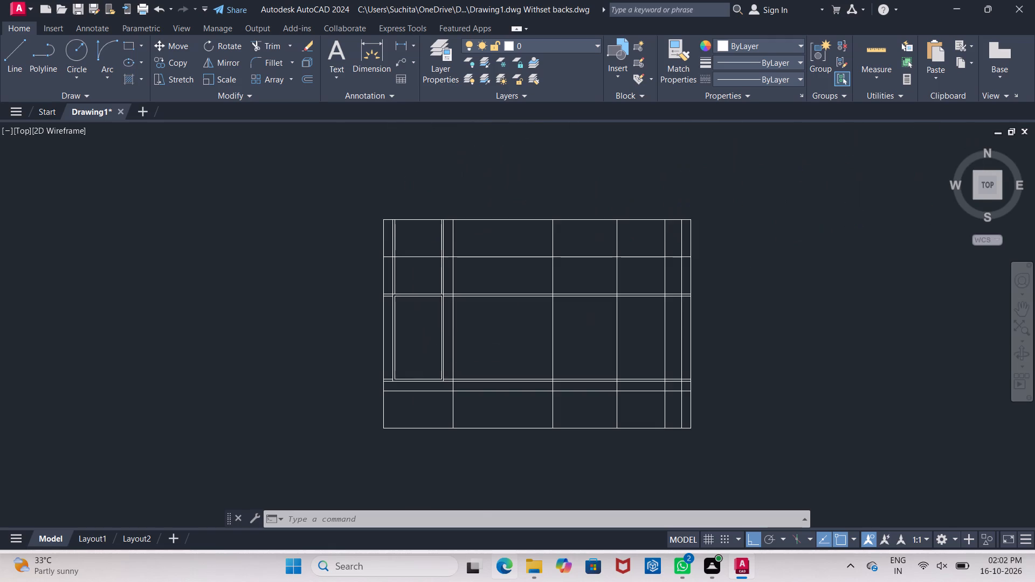
Offset the level line below the opening frame upward by 10" three times in succession to form stepped level lines.
{"action": "scroll", "coordinate": [421, 365], "scroll_direction": "up", "scroll_amount": 1}
{"action": "middle_click_drag", "start_coordinate": [421, 365], "coordinate": [421, 352]}
{"action": "key", "text": "Escape"}
{"action": "key", "text": "o"}
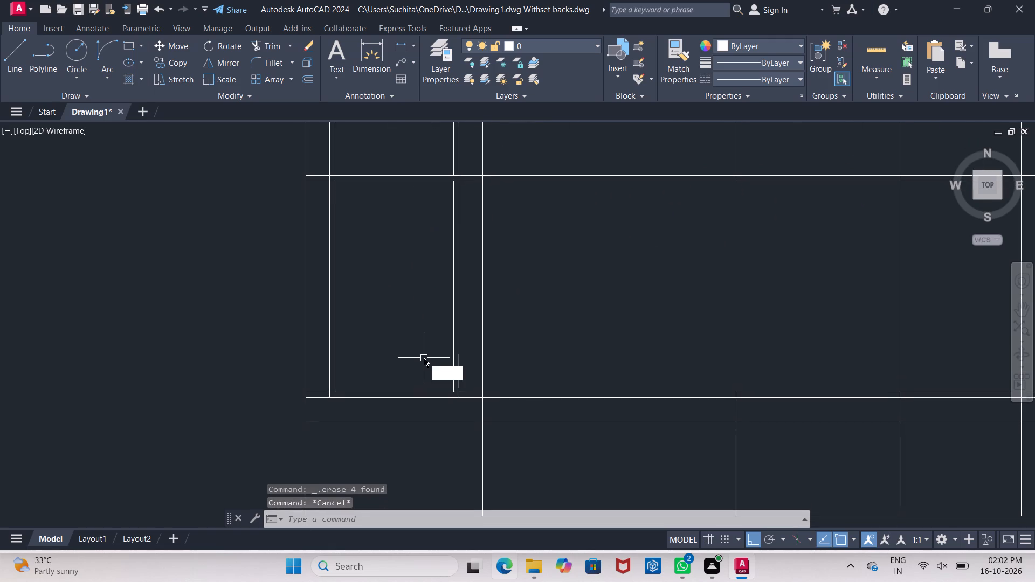
{"action": "key", "text": "Return"}
{"action": "type", "text": "10\""}
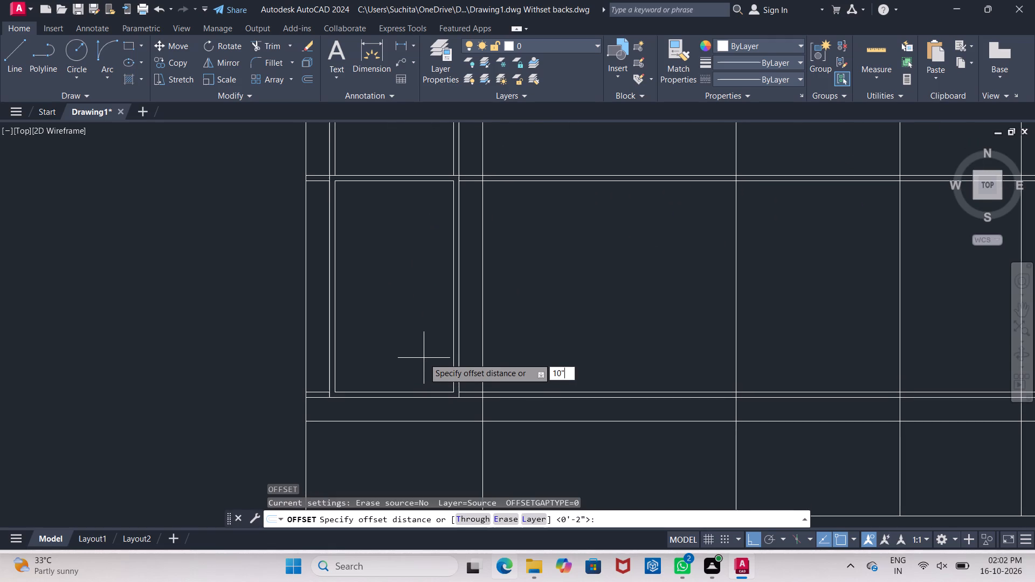
{"action": "key", "text": "Return"}
{"action": "left_click", "coordinate": [404, 422]}
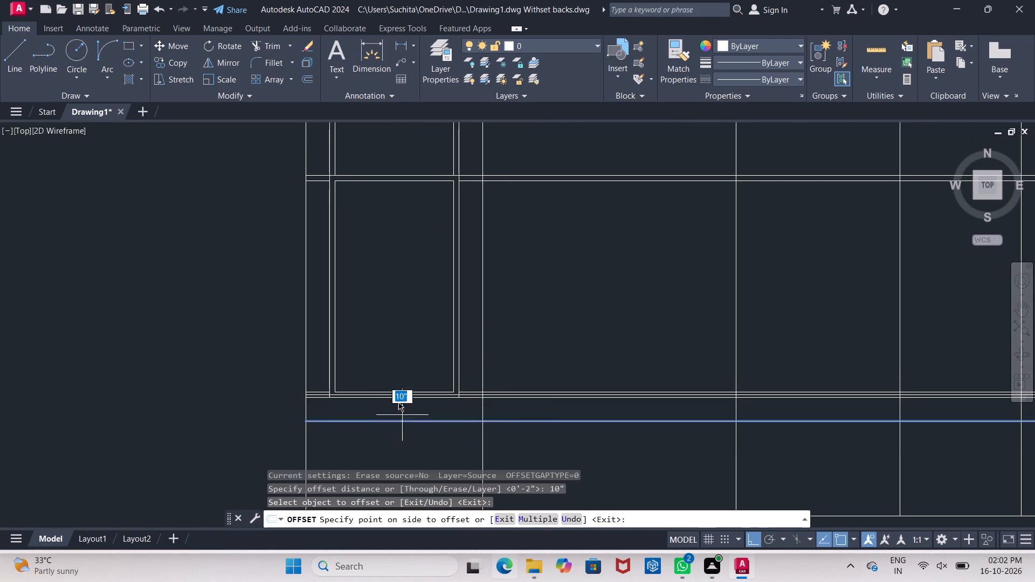
{"action": "left_click", "coordinate": [395, 384]}
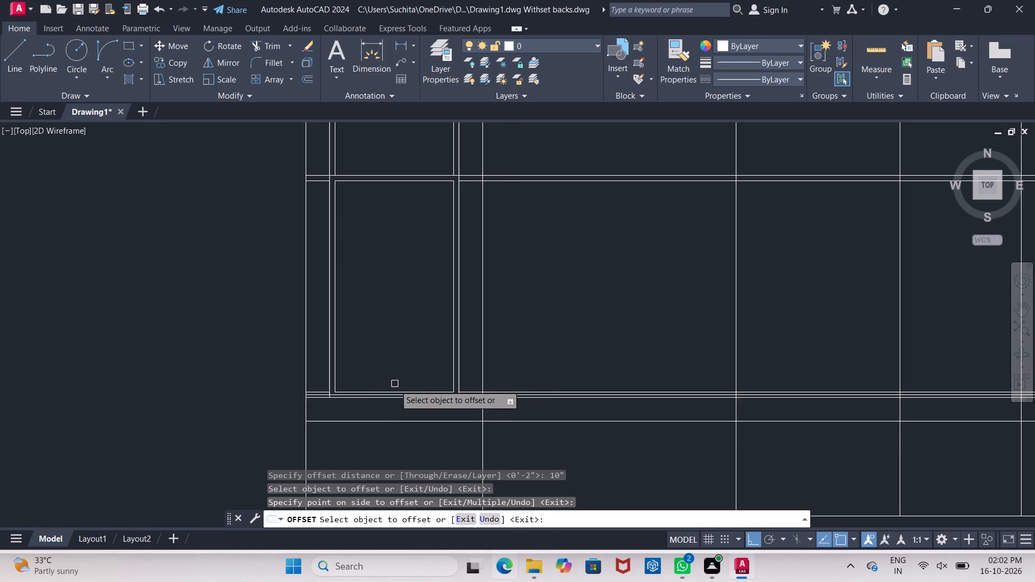
{"action": "scroll", "coordinate": [395, 393], "scroll_direction": "up", "scroll_amount": 3}
{"action": "left_click", "coordinate": [394, 399]}
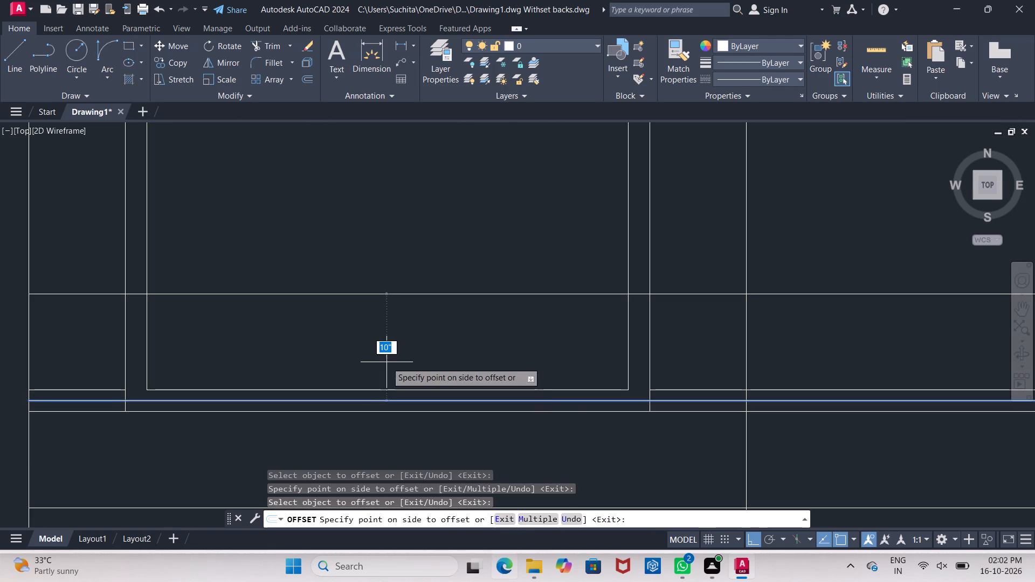
{"action": "left_click", "coordinate": [387, 362]}
{"action": "left_click", "coordinate": [383, 297]}
{"action": "left_click", "coordinate": [383, 295]}
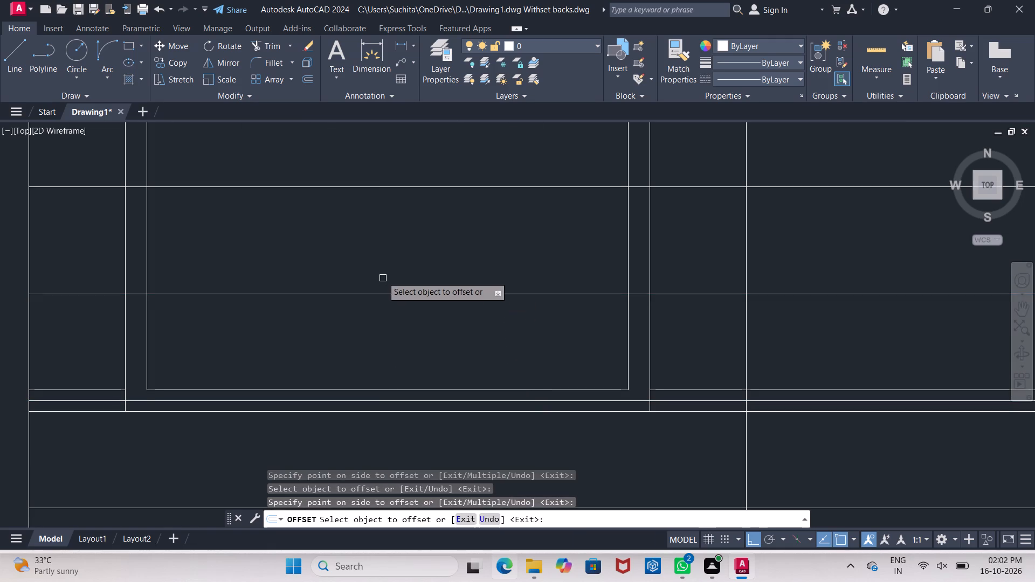
{"action": "left_click", "coordinate": [382, 264]}
{"action": "scroll", "coordinate": [382, 264], "scroll_direction": "down", "scroll_amount": 3}
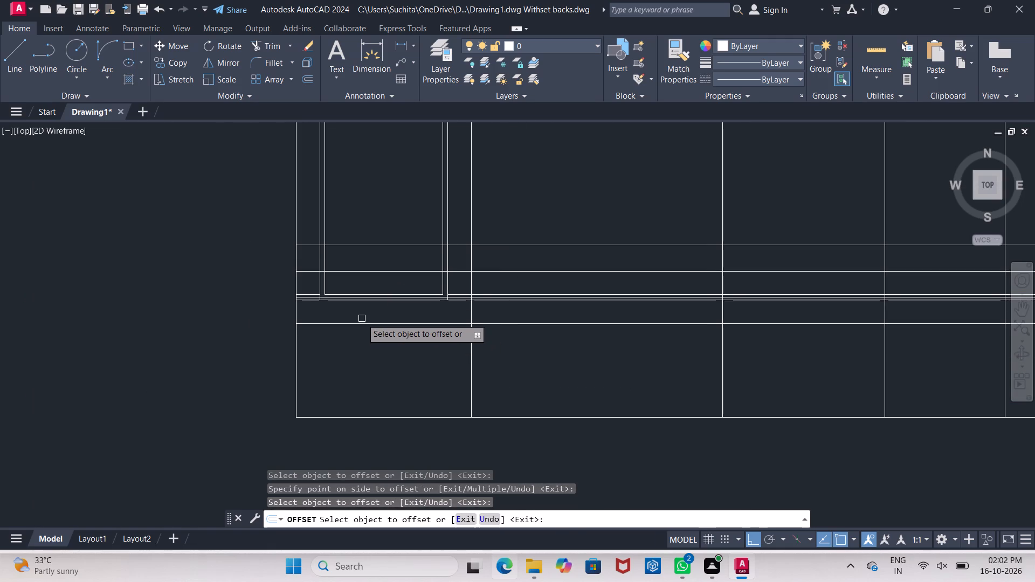
{"action": "scroll", "coordinate": [362, 318], "scroll_direction": "up", "scroll_amount": 2}
{"action": "middle_click_drag", "start_coordinate": [362, 318], "coordinate": [361, 355]}
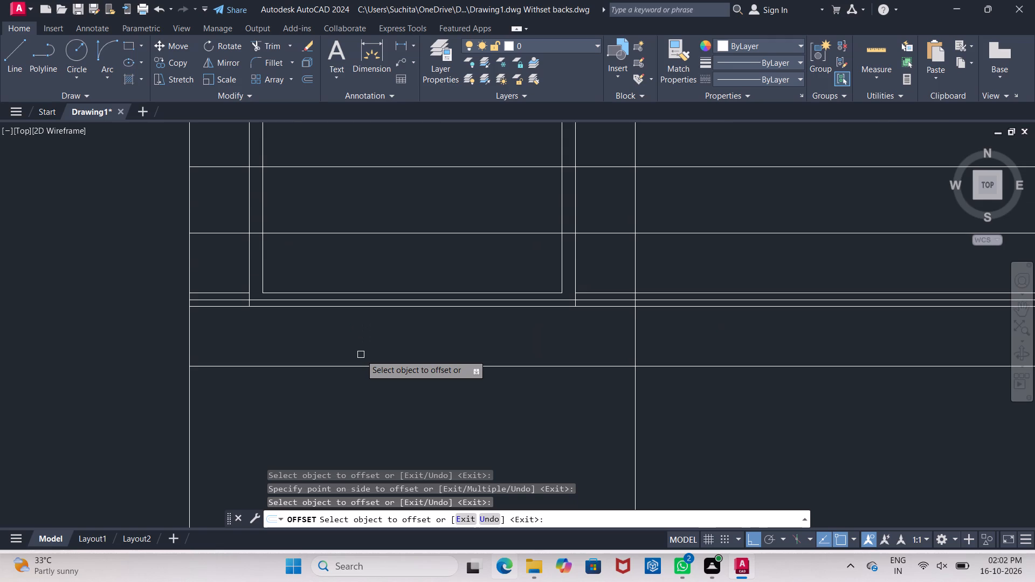
{"action": "key", "text": "Escape"}
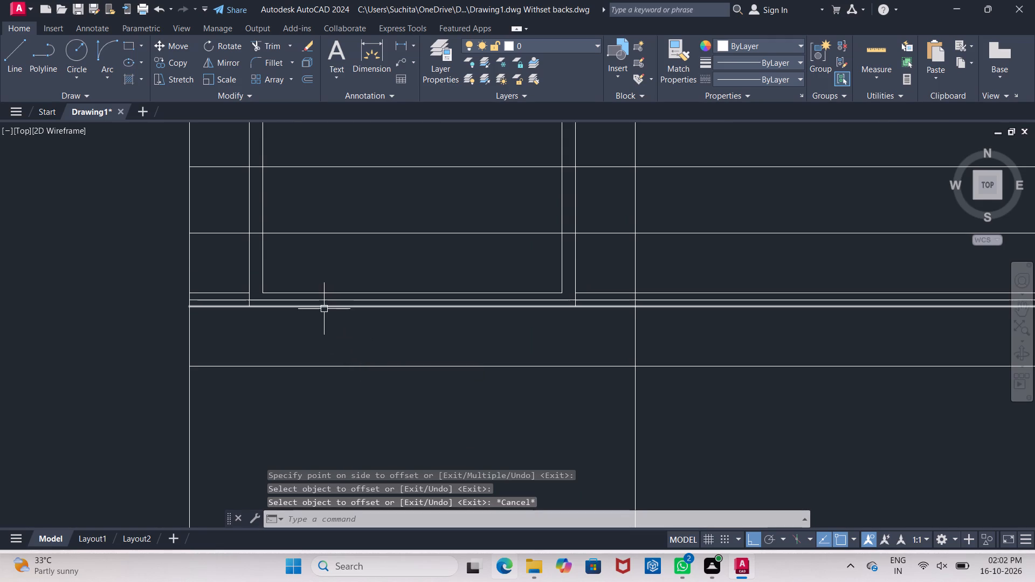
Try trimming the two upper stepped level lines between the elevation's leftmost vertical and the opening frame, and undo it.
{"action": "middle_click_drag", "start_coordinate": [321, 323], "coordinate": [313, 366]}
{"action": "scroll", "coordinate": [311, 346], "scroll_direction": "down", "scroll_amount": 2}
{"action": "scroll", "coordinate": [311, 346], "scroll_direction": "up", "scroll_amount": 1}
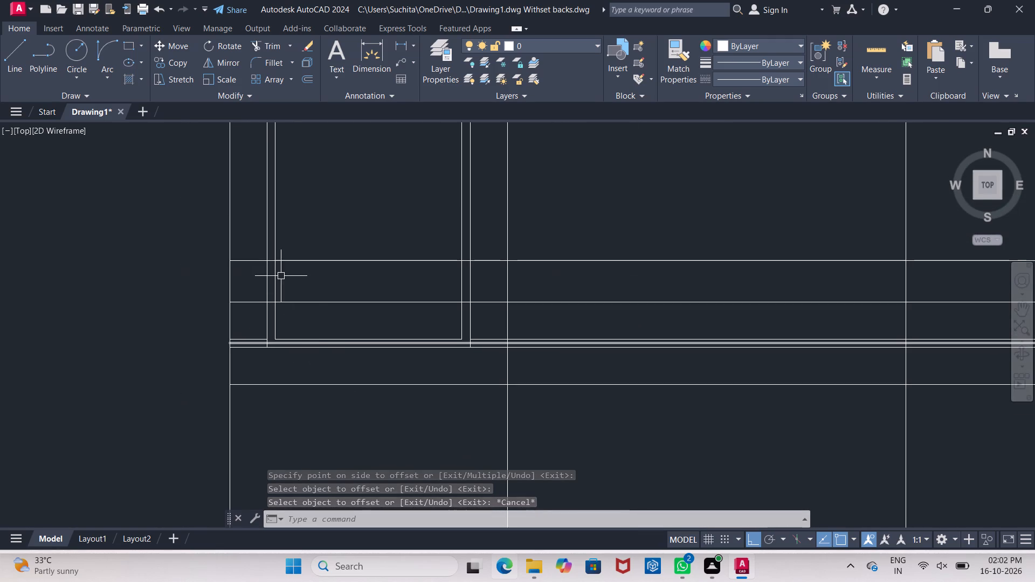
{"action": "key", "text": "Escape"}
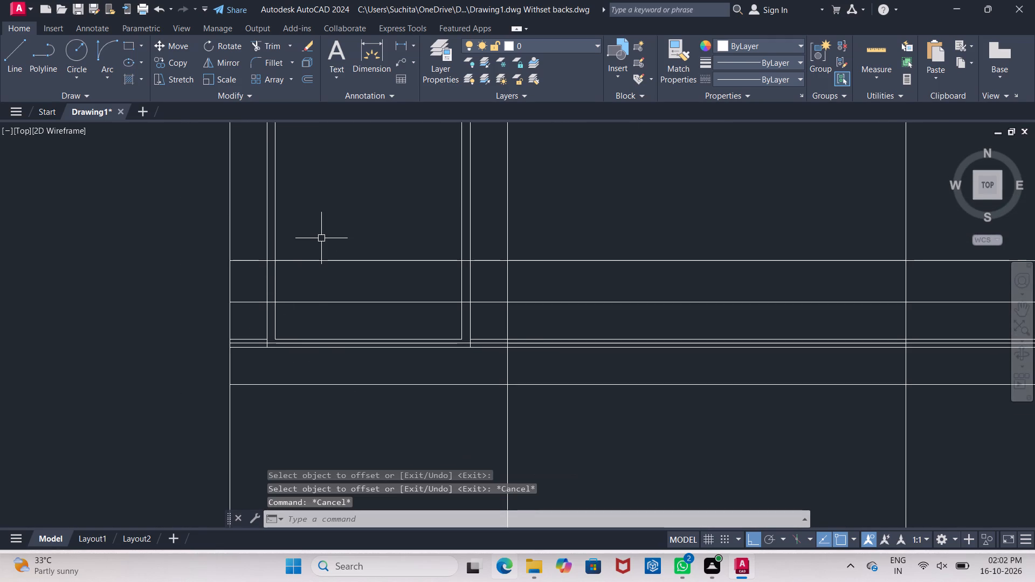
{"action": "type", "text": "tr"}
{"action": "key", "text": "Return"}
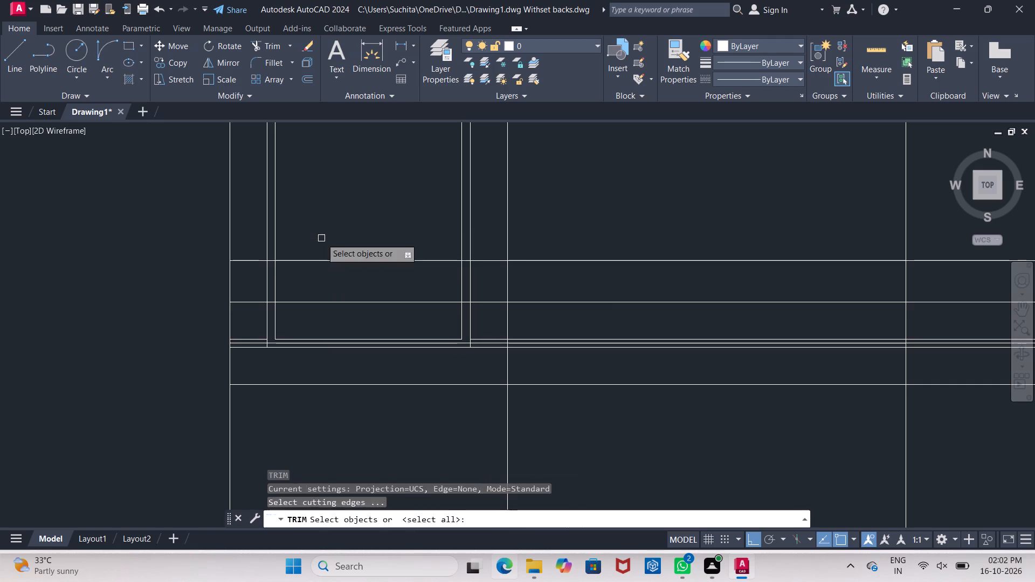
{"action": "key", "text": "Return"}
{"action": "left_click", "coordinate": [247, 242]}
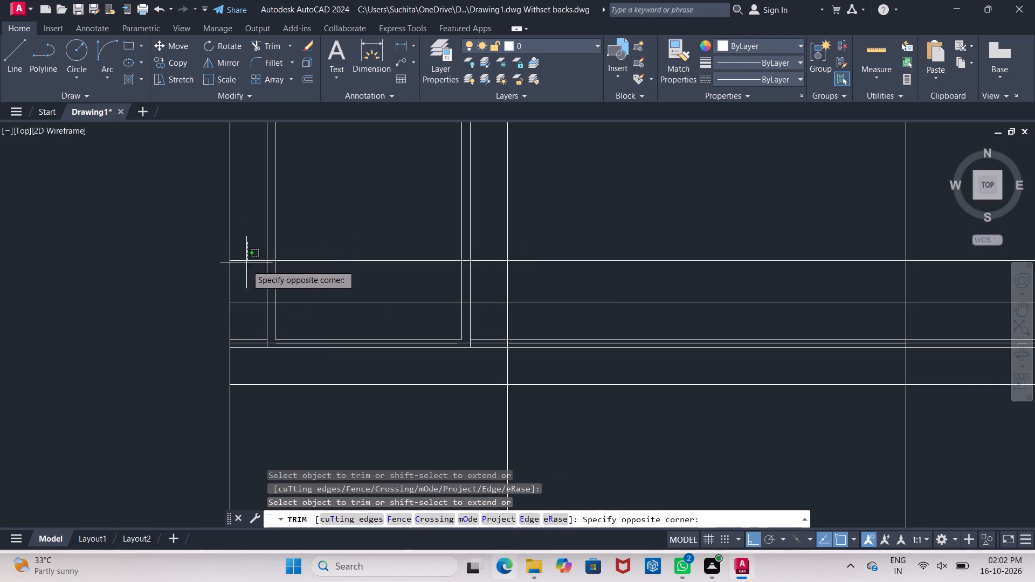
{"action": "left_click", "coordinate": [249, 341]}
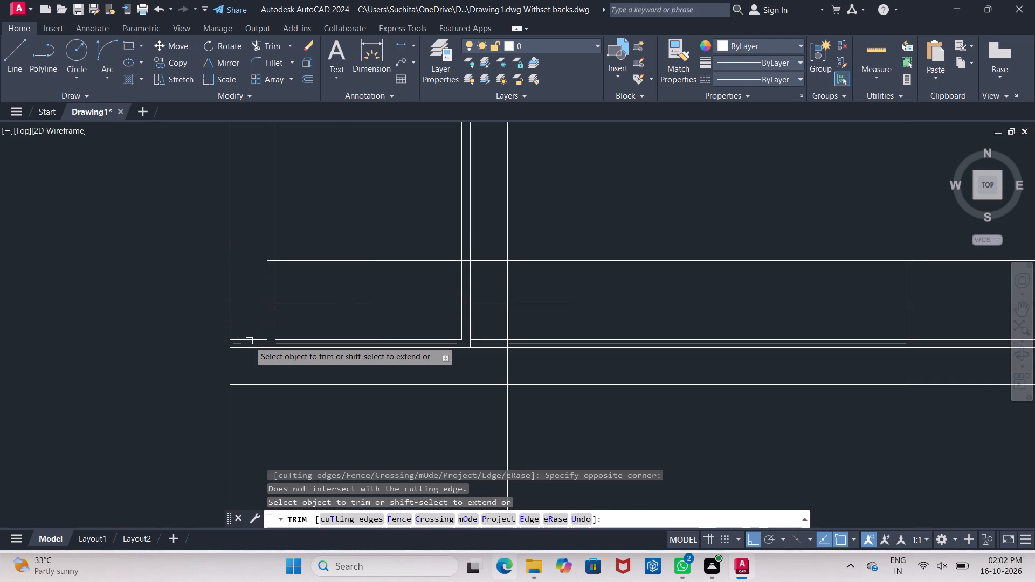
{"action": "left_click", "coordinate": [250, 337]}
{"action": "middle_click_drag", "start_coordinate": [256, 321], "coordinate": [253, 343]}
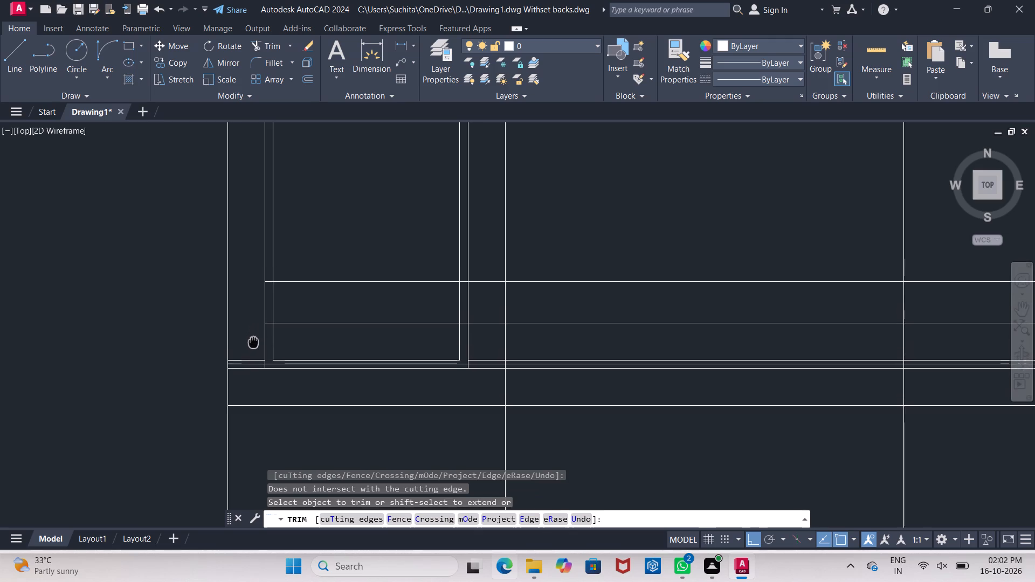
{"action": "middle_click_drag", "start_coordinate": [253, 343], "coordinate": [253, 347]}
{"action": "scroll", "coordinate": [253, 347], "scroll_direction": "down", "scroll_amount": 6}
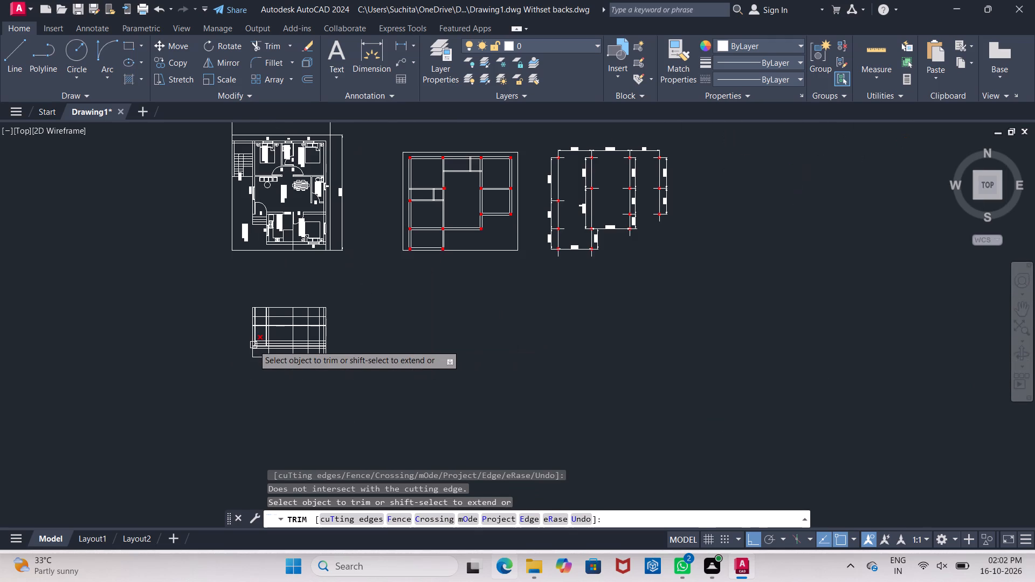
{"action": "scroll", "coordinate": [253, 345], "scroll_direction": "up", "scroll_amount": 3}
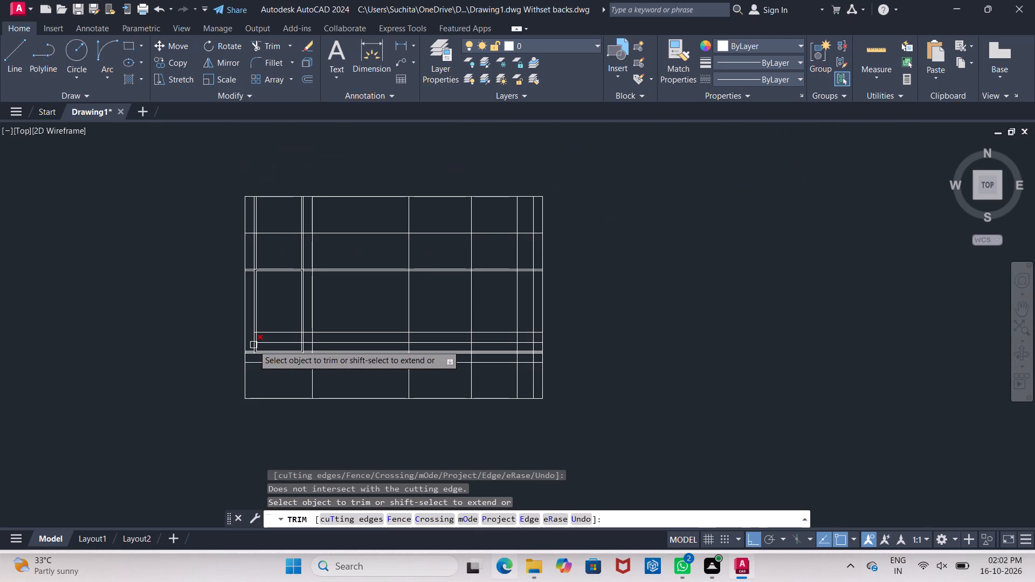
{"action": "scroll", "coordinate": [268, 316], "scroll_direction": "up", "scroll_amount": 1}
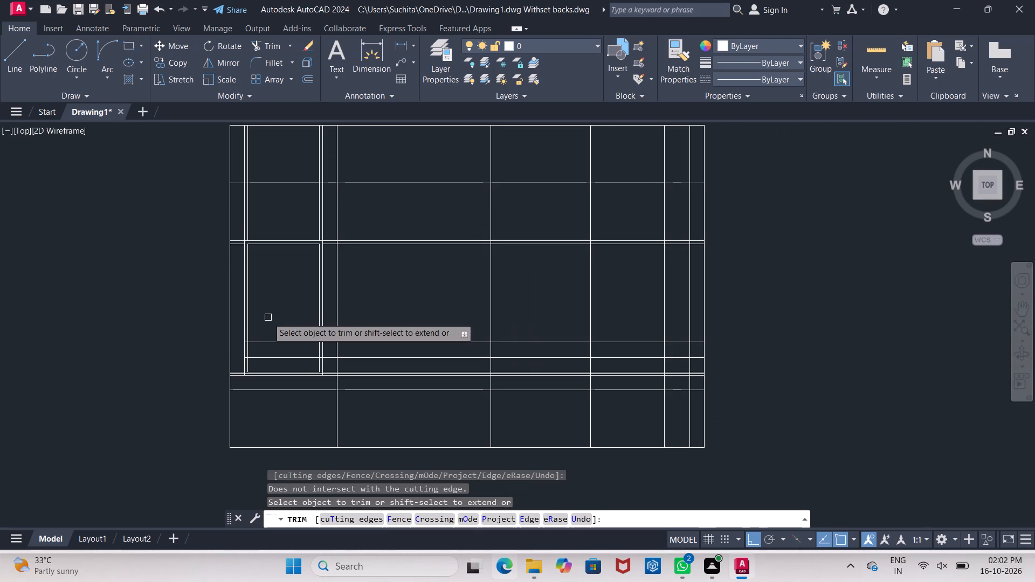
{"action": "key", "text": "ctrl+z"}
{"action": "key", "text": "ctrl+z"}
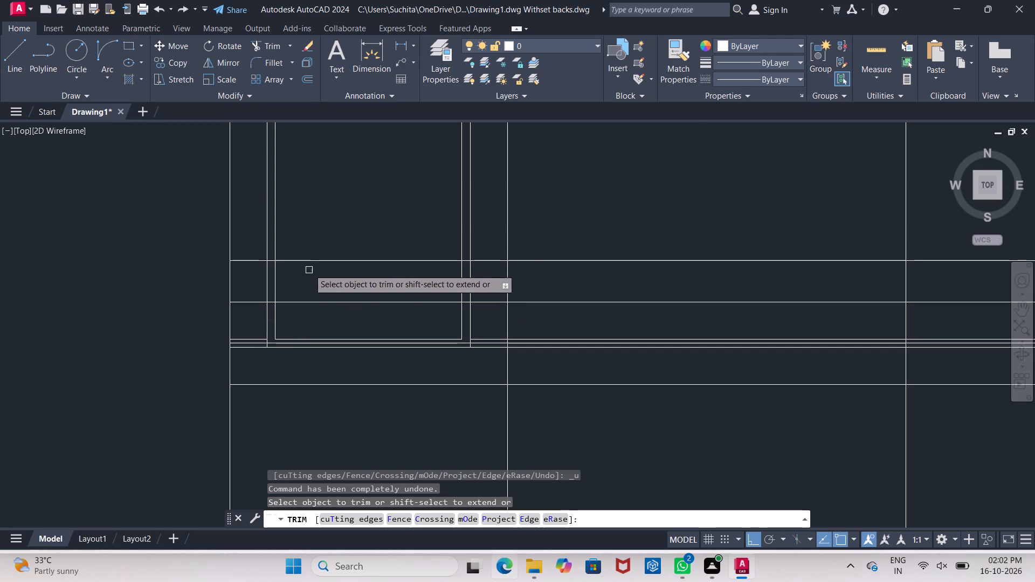
Remove the opening frame's two left vertical line segments below the topmost stepped level line, trimming and erasing the leftover piece.
{"action": "middle_click_drag", "start_coordinate": [307, 276], "coordinate": [304, 318]}
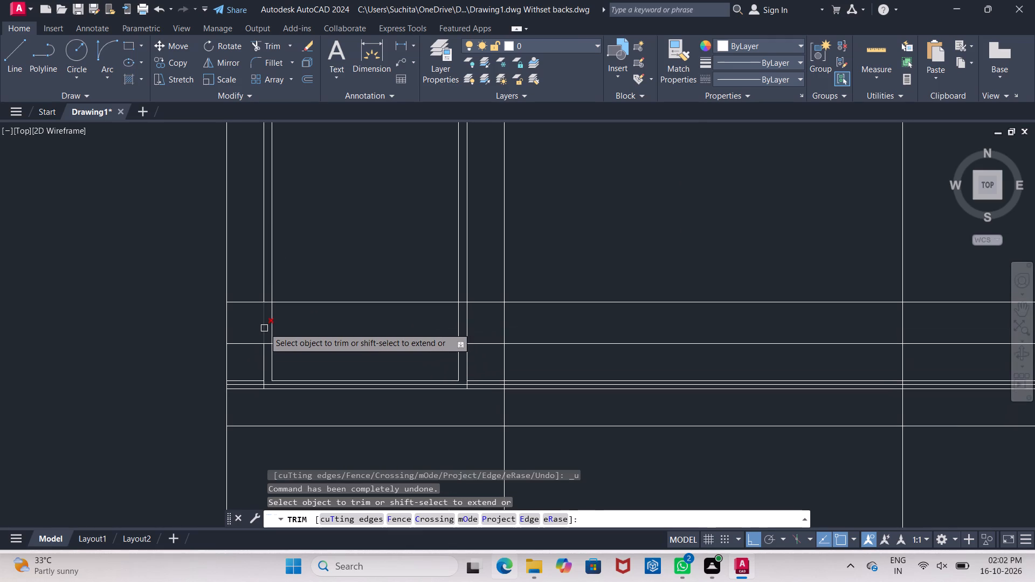
{"action": "left_click", "coordinate": [264, 328]}
{"action": "left_click", "coordinate": [273, 325]}
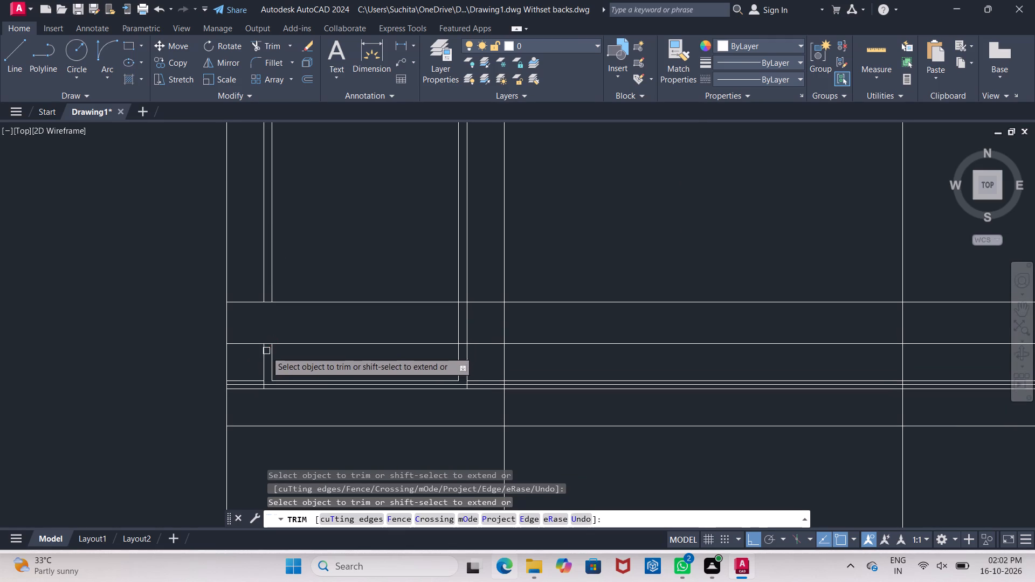
{"action": "left_click", "coordinate": [261, 358]}
{"action": "left_click", "coordinate": [269, 364]}
{"action": "left_click", "coordinate": [277, 367]}
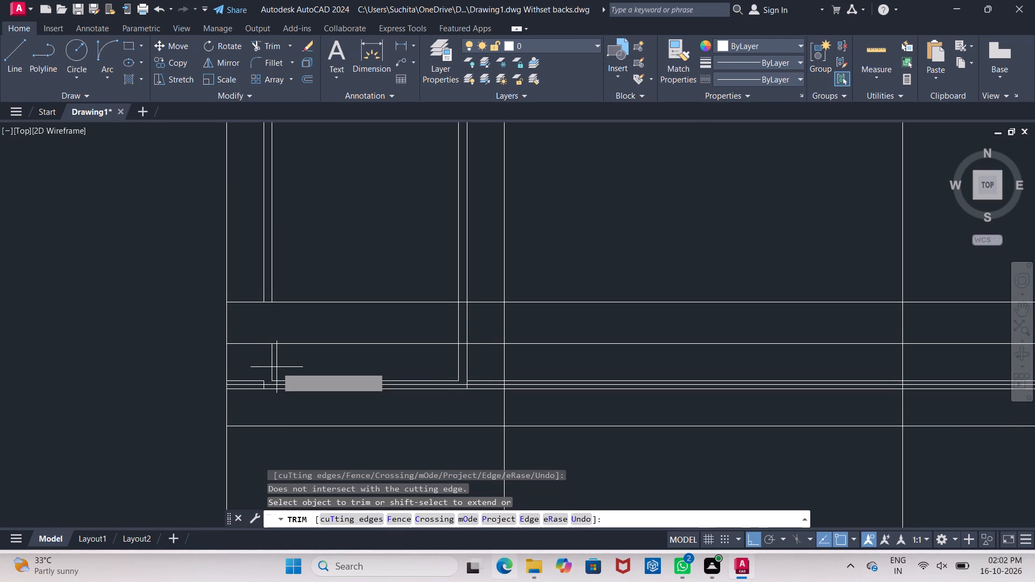
{"action": "triple_click", "coordinate": [273, 366]}
{"action": "key", "text": "Escape"}
{"action": "left_click", "coordinate": [272, 365]}
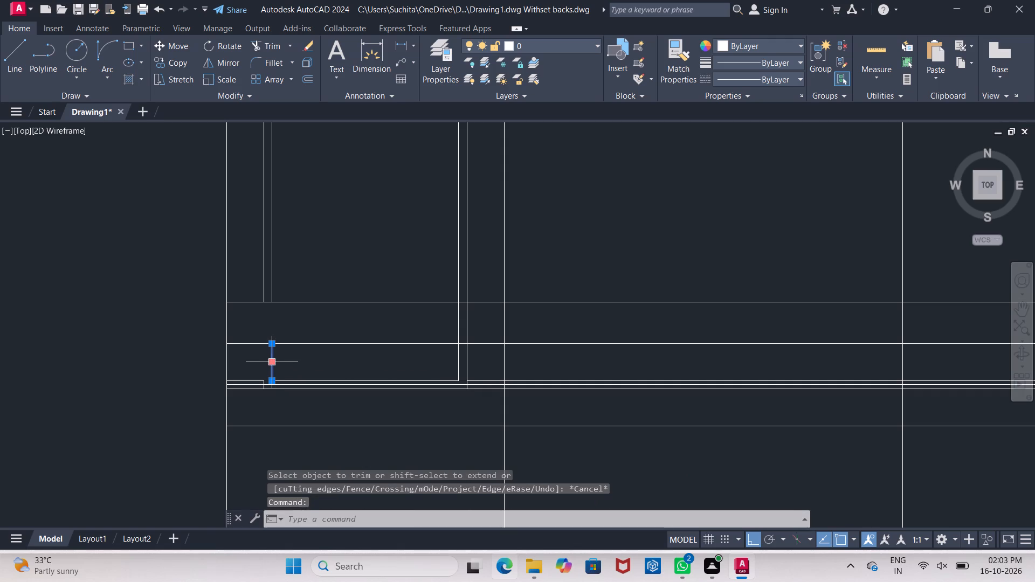
{"action": "key", "text": "Delete"}
Trim the two upper stepped level lines and the three closely spaced lines below them across the bay right of the opening.
{"action": "type", "text": "tr"}
{"action": "key", "text": "Return"}
{"action": "key", "text": "Return"}
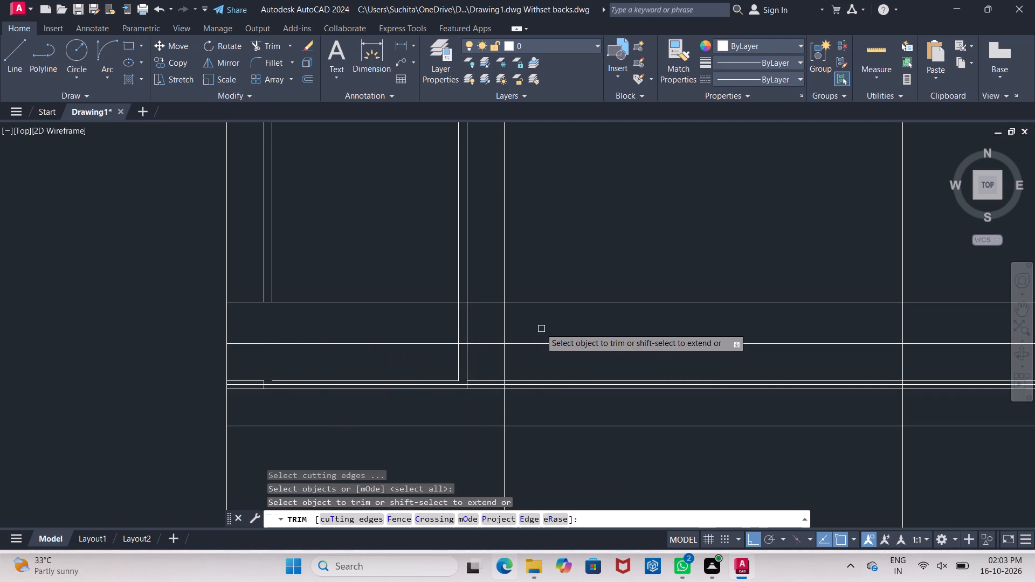
{"action": "left_click", "coordinate": [536, 304]}
{"action": "left_click", "coordinate": [535, 339]}
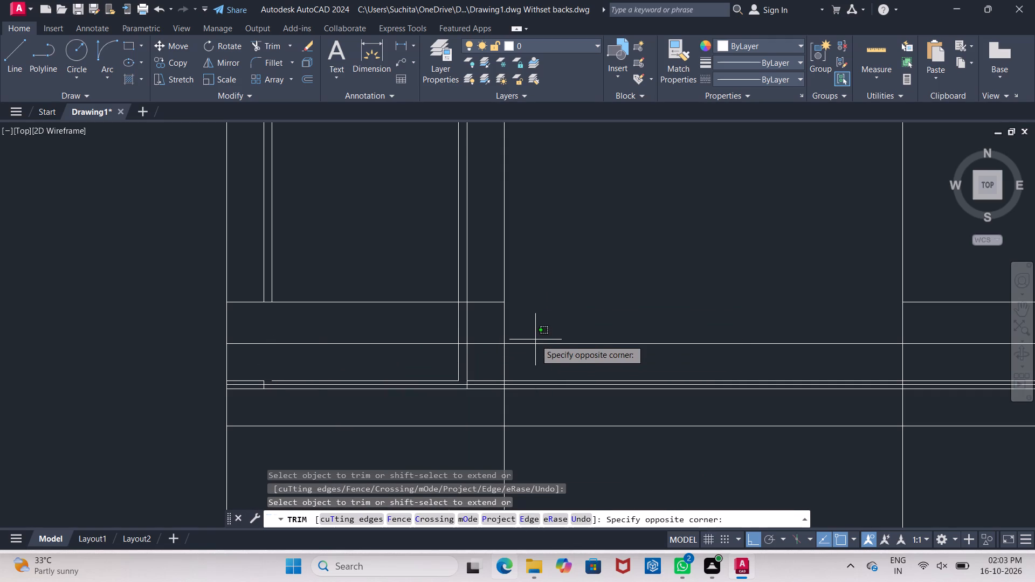
{"action": "left_click", "coordinate": [535, 347]}
{"action": "left_click", "coordinate": [535, 347]}
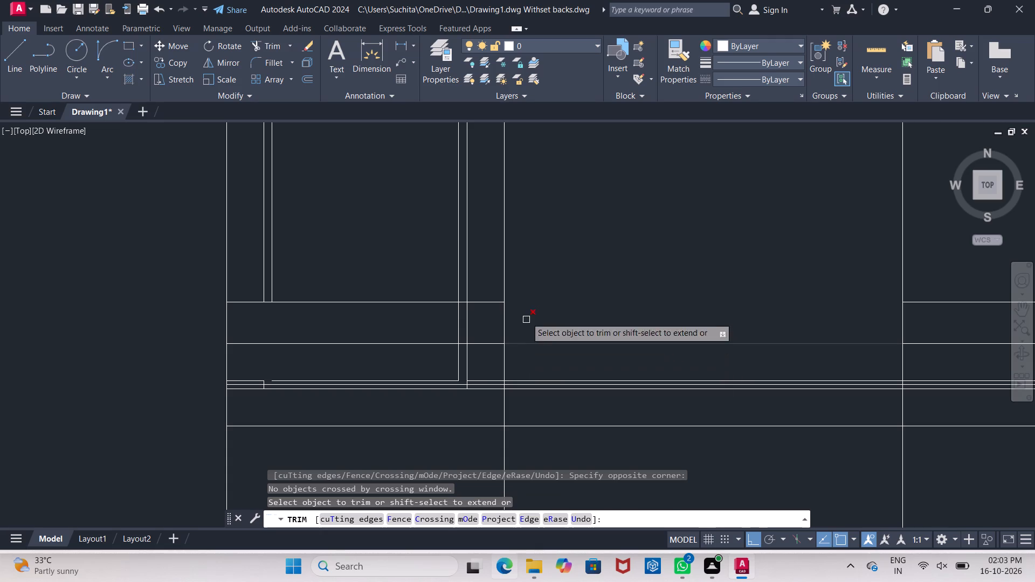
{"action": "left_click_drag", "start_coordinate": [529, 287], "coordinate": [535, 298]}
{"action": "left_click", "coordinate": [553, 350]}
{"action": "scroll", "coordinate": [523, 371], "scroll_direction": "up", "scroll_amount": 1}
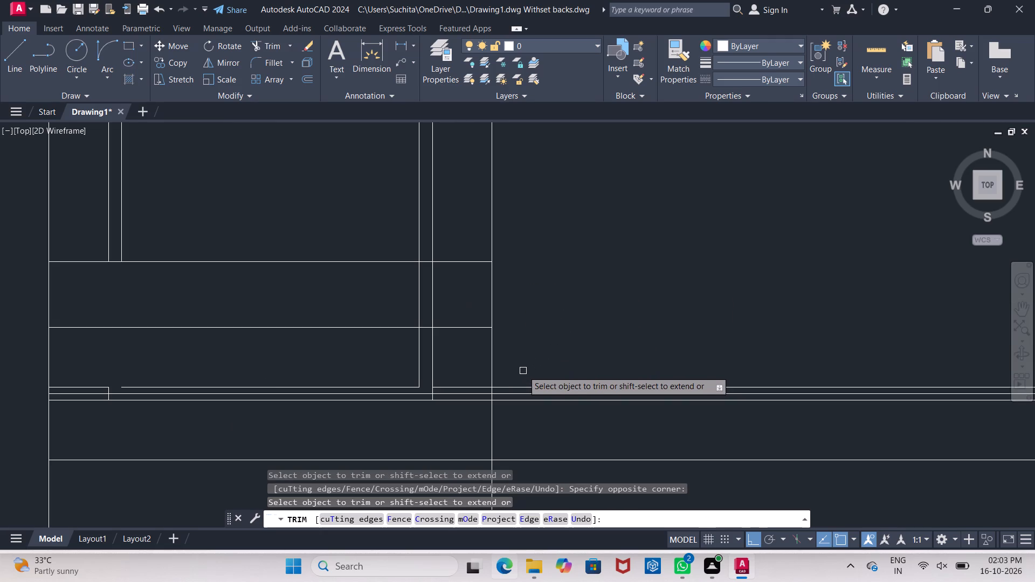
{"action": "scroll", "coordinate": [523, 371], "scroll_direction": "up", "scroll_amount": 1}
{"action": "scroll", "coordinate": [523, 371], "scroll_direction": "down", "scroll_amount": 1}
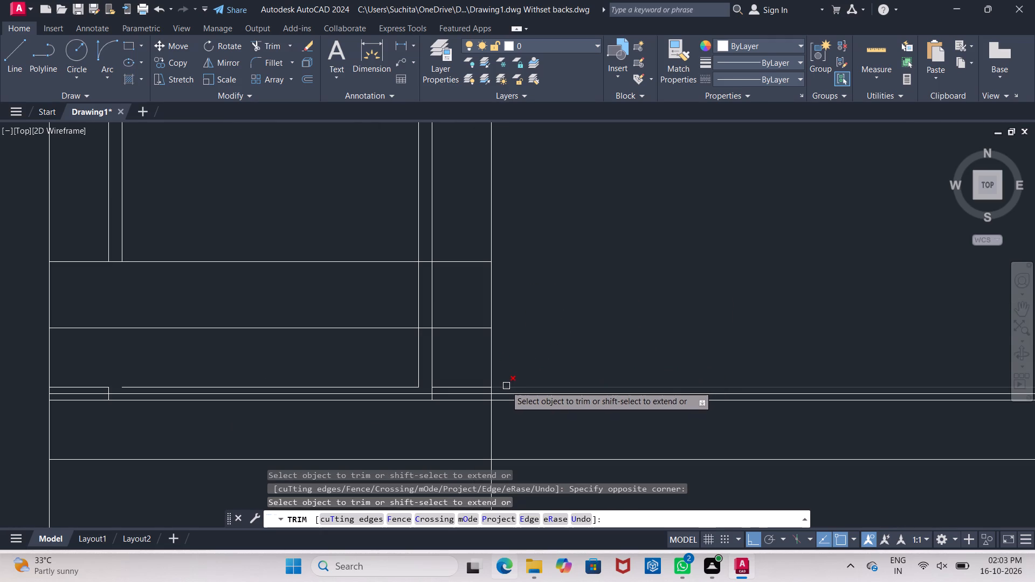
{"action": "left_click", "coordinate": [505, 386]}
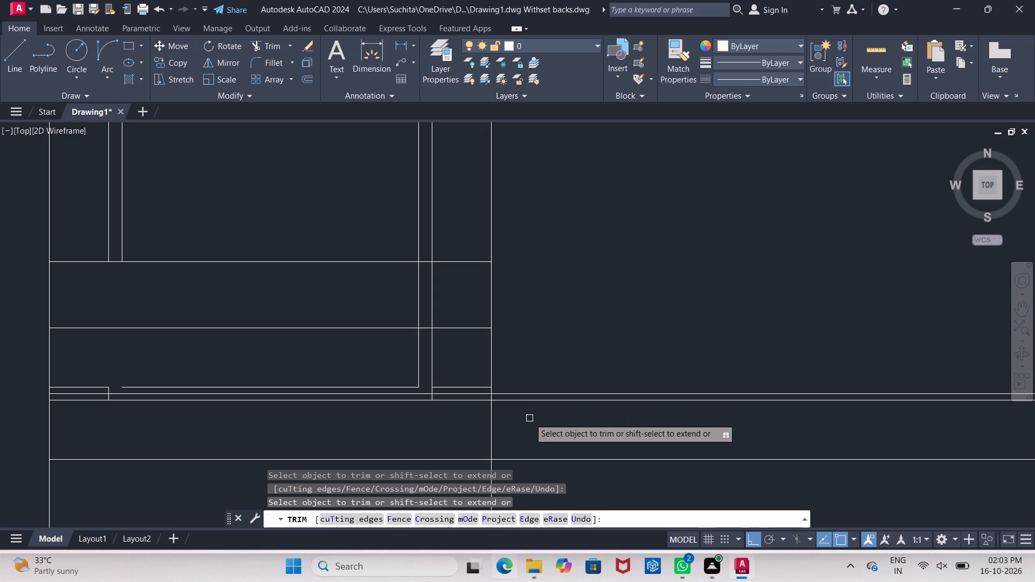
{"action": "left_click", "coordinate": [515, 394]}
{"action": "left_click", "coordinate": [513, 404]}
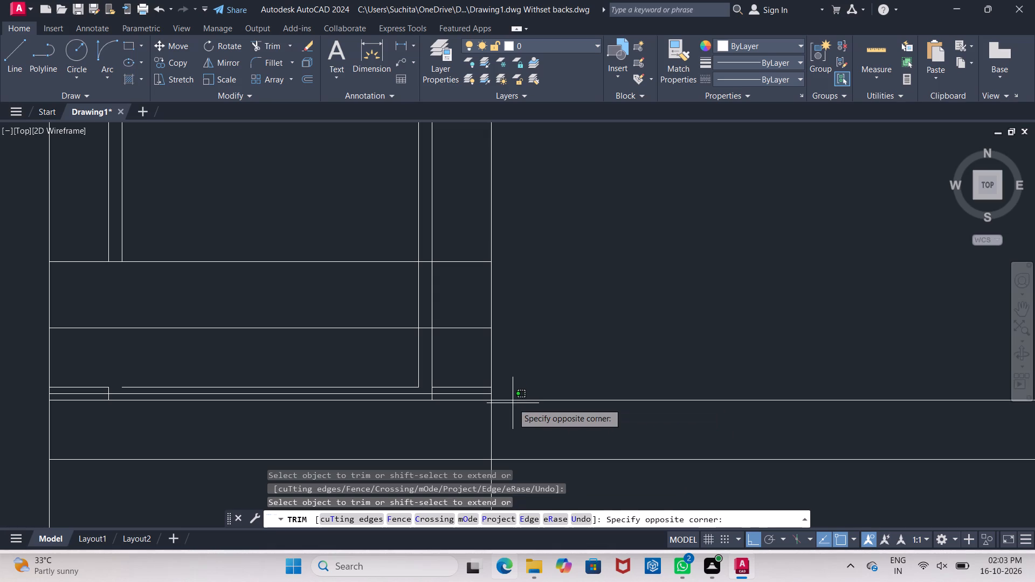
{"action": "left_click", "coordinate": [513, 395]}
Remove the lowest of the three closely spaced horizontal lines at the frame's base, trimming its middle and erasing both end pieces.
{"action": "scroll", "coordinate": [513, 395], "scroll_direction": "down", "scroll_amount": 2}
{"action": "middle_click_drag", "start_coordinate": [557, 401], "coordinate": [516, 359]}
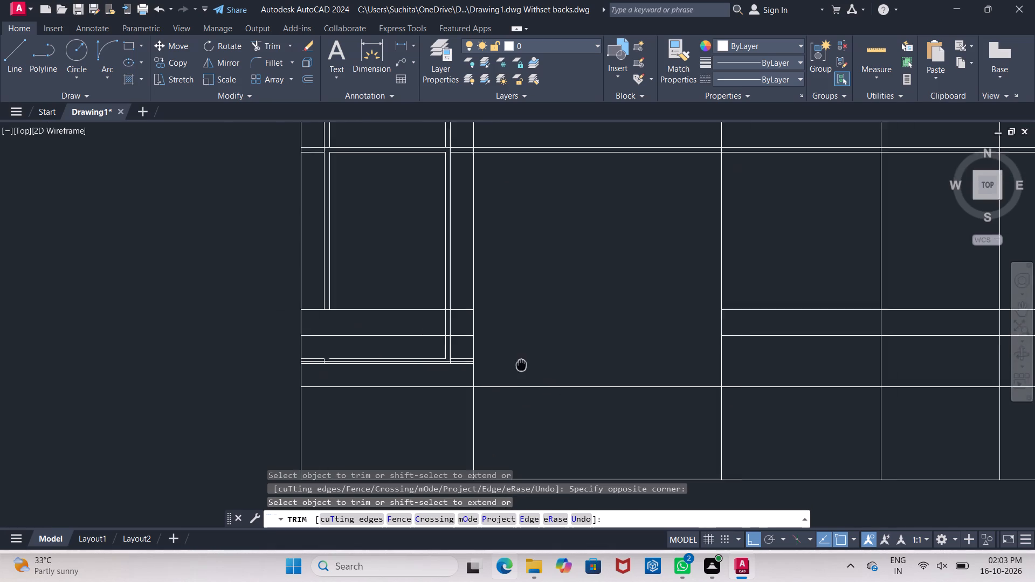
{"action": "middle_click_drag", "start_coordinate": [516, 359], "coordinate": [507, 354]}
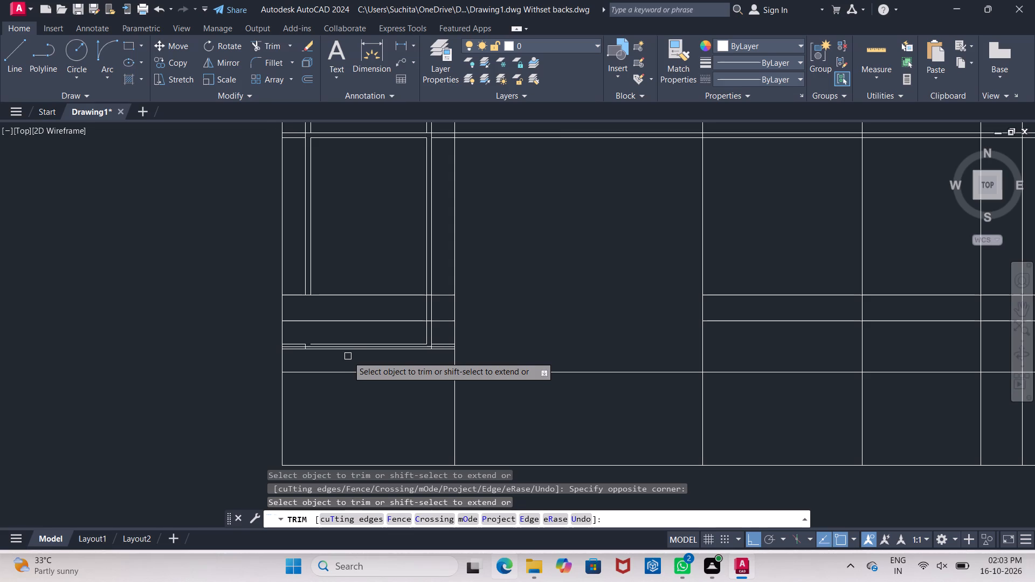
{"action": "scroll", "coordinate": [352, 357], "scroll_direction": "up", "scroll_amount": 2}
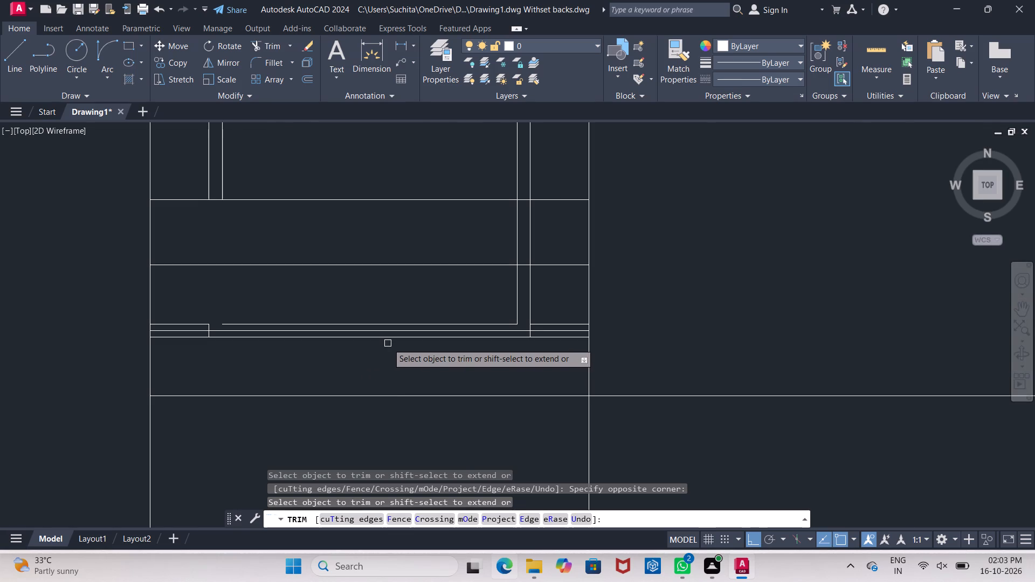
{"action": "left_click", "coordinate": [388, 341]}
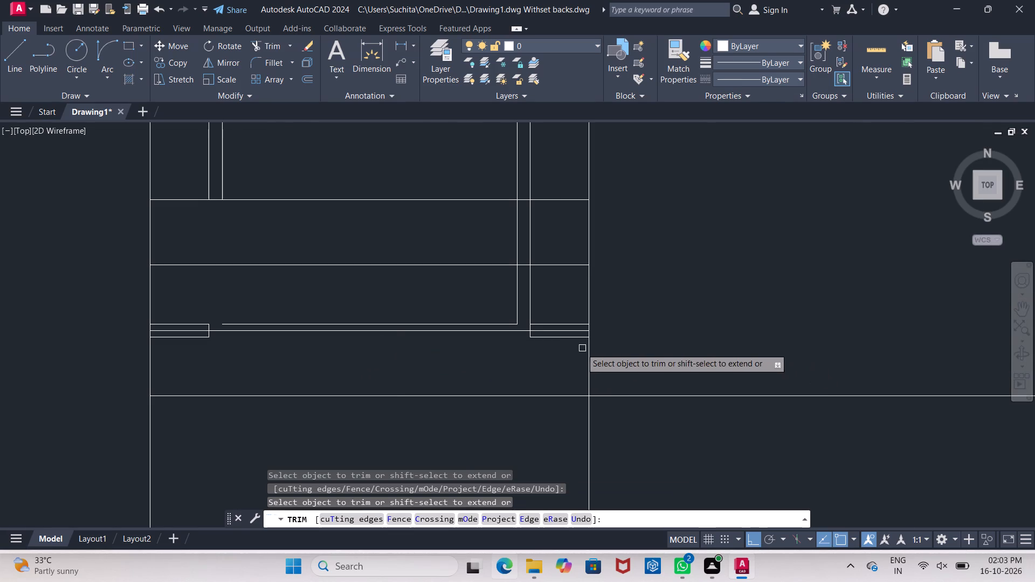
{"action": "double_click", "coordinate": [569, 337]}
{"action": "left_click", "coordinate": [569, 337]}
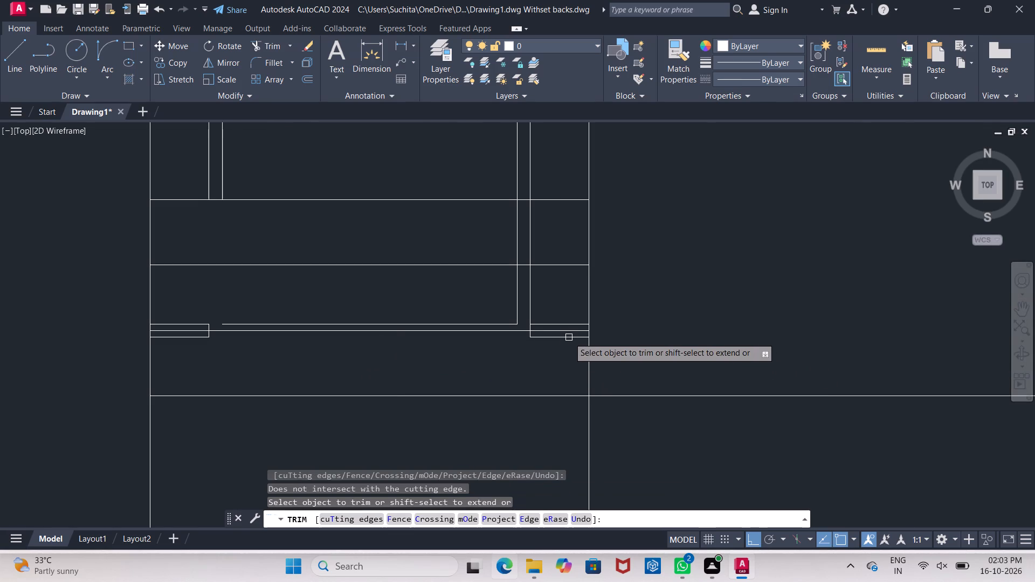
{"action": "key", "text": "Escape"}
{"action": "left_click", "coordinate": [568, 337]}
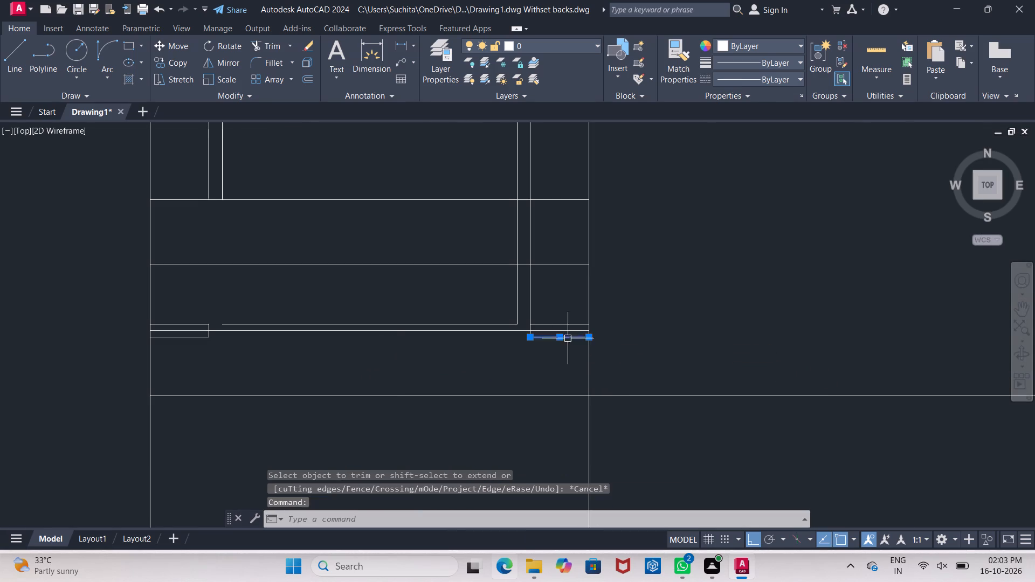
{"action": "left_click", "coordinate": [187, 335]}
{"action": "key", "text": "Delete"}
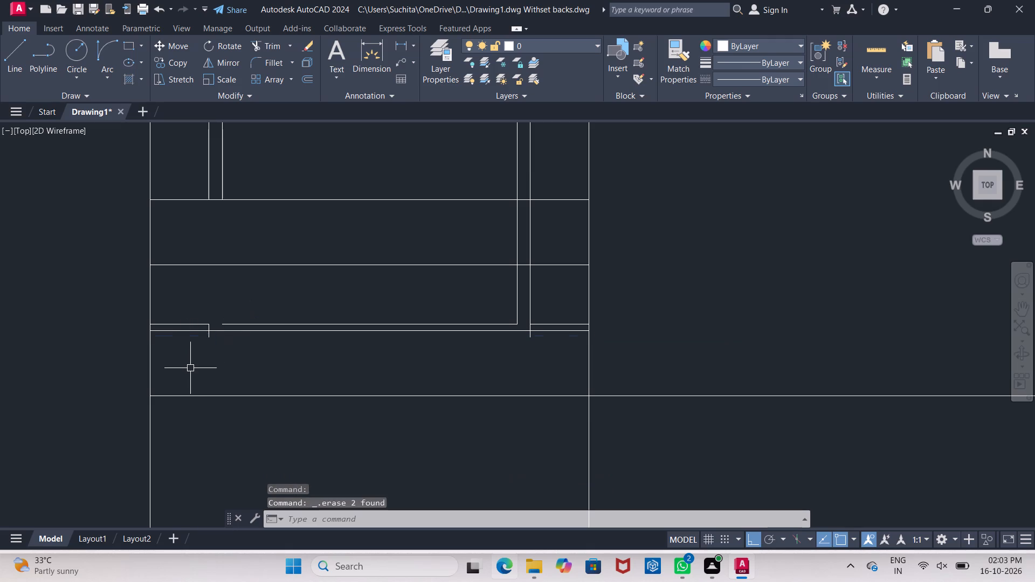
Erase the frame's bottom horizontal line, the short horizontal piece left of it and the small vertical stub between them.
{"action": "left_click", "coordinate": [240, 322]}
{"action": "left_click", "coordinate": [191, 322]}
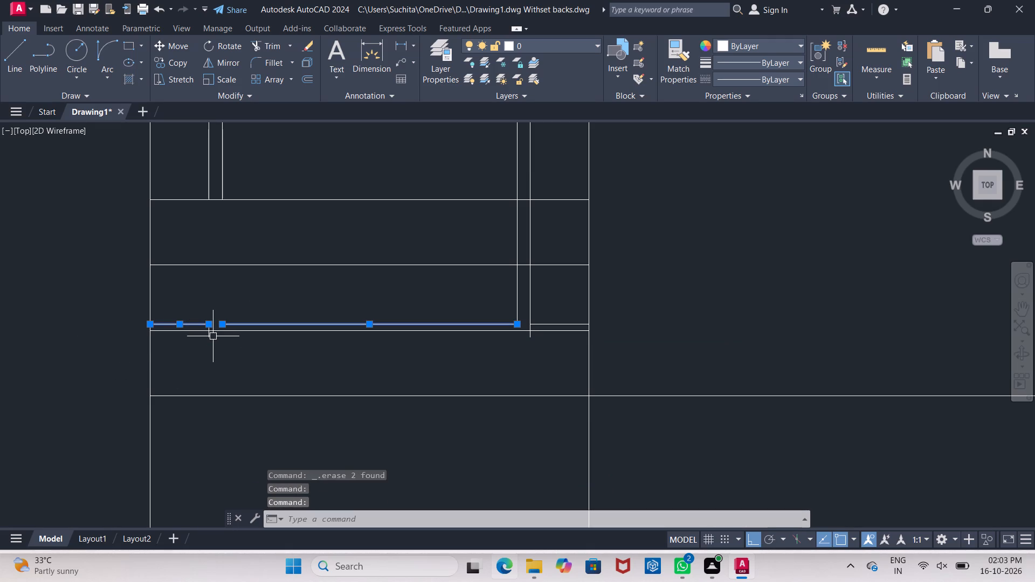
{"action": "left_click", "coordinate": [211, 337]}
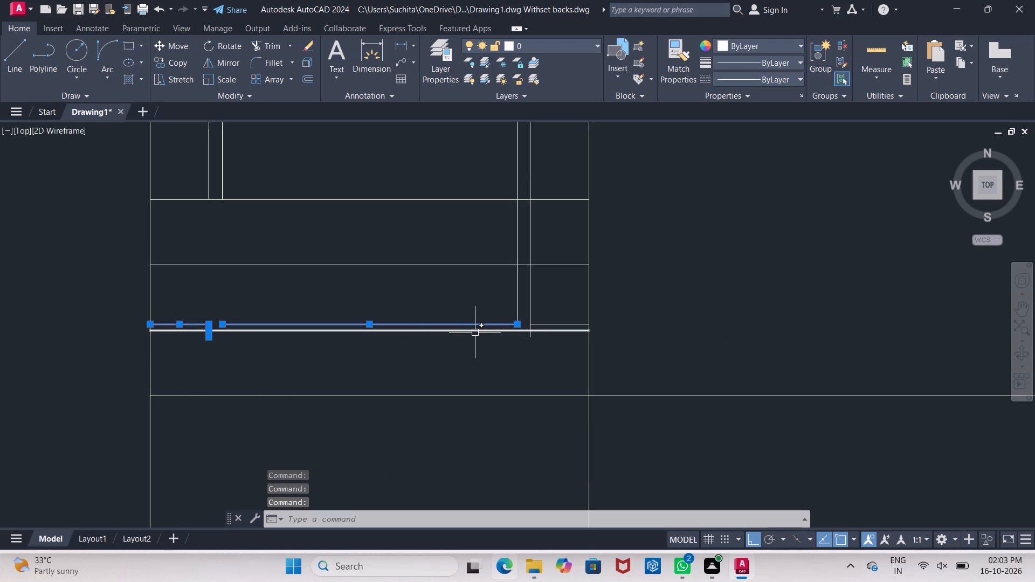
{"action": "key", "text": "Delete"}
Trim the opening frame's two right vertical lines below the topmost stepped level line.
{"action": "type", "text": "tr"}
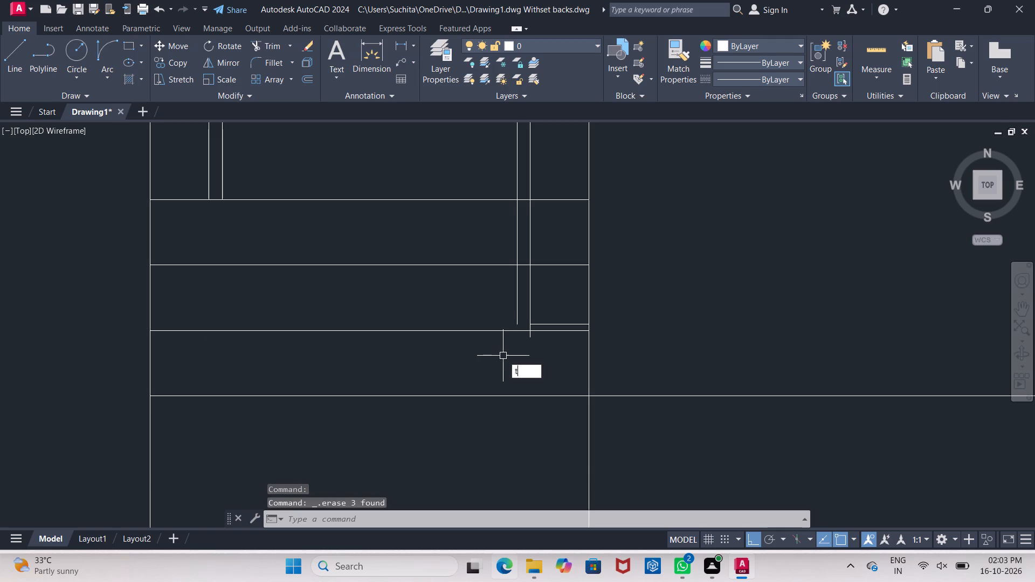
{"action": "key", "text": "Return"}
{"action": "key", "text": "Return"}
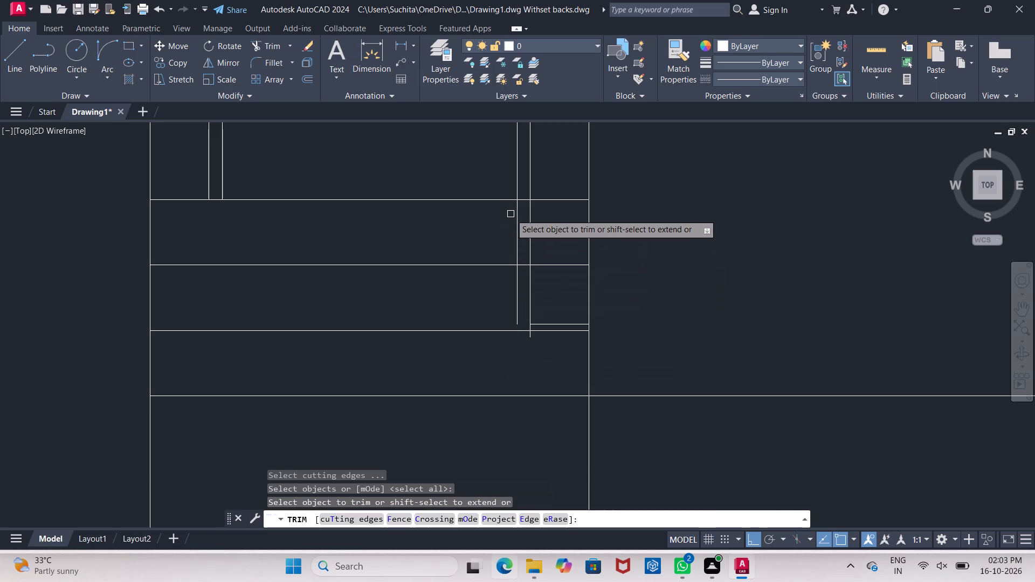
{"action": "left_click", "coordinate": [514, 214]}
{"action": "left_click", "coordinate": [514, 287]}
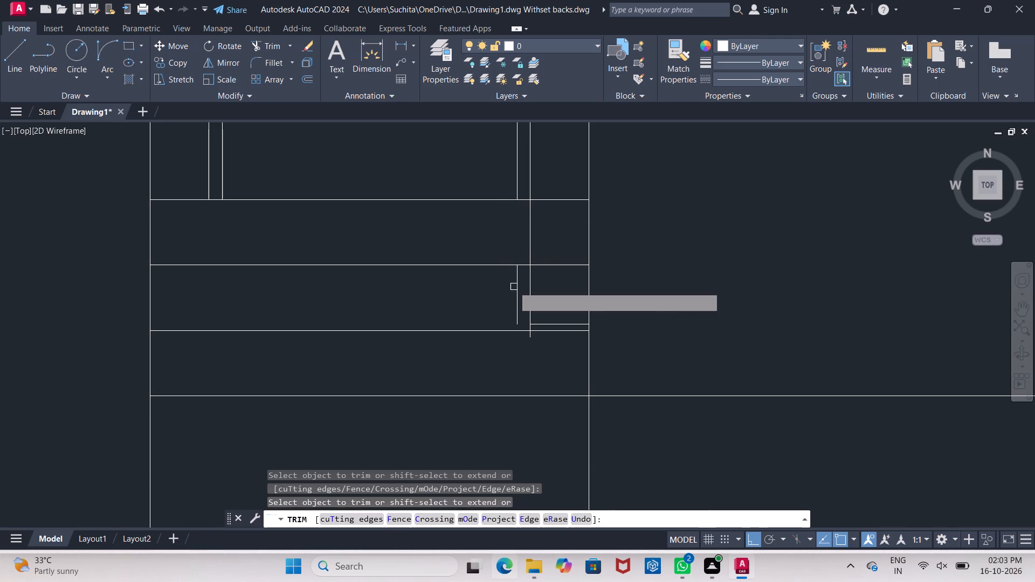
{"action": "double_click", "coordinate": [517, 289]}
{"action": "left_click", "coordinate": [478, 292]}
{"action": "left_click", "coordinate": [554, 302]}
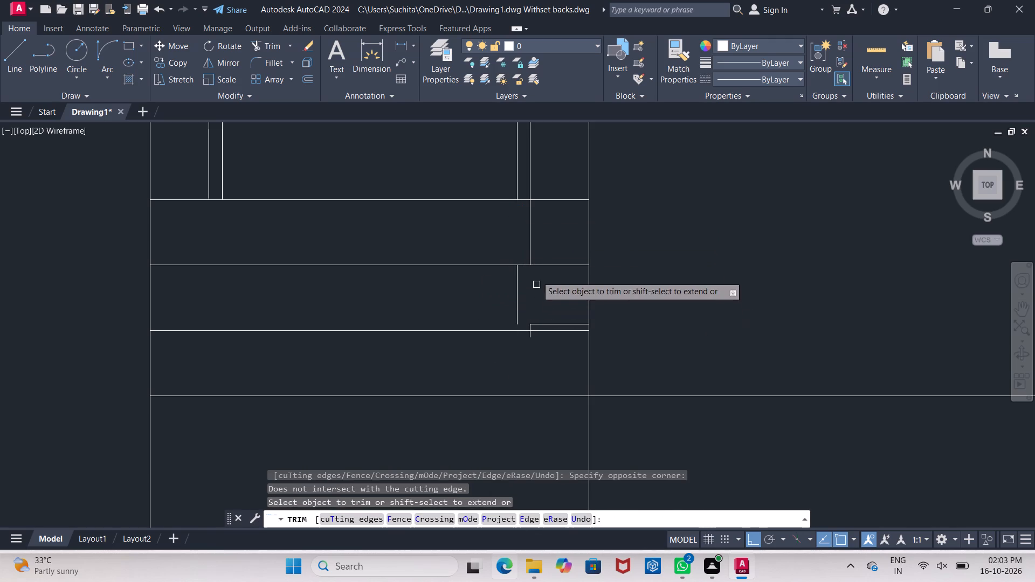
{"action": "left_click", "coordinate": [532, 234]}
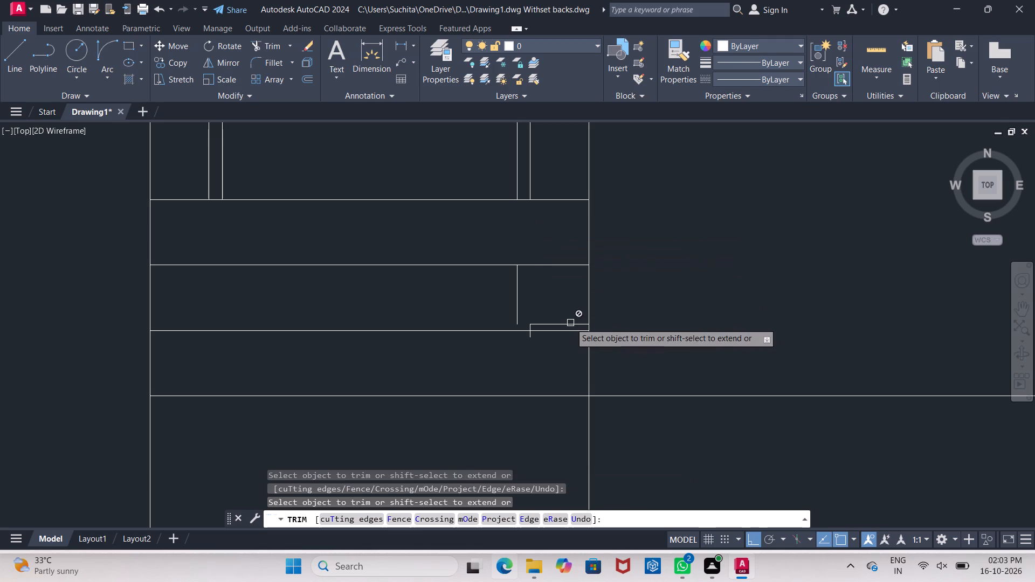
{"action": "key", "text": "Escape"}
Erase the leftover right vertical piece, the short horizontal line beside it and the small vertical stub at the frame's base.
{"action": "left_click", "coordinate": [515, 295]}
{"action": "left_click", "coordinate": [548, 321]}
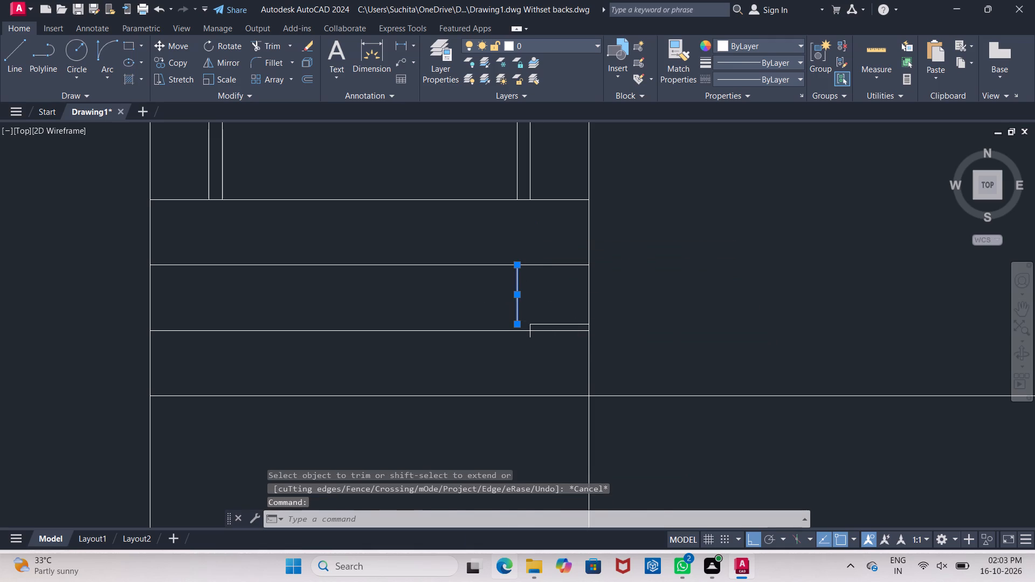
{"action": "scroll", "coordinate": [540, 332], "scroll_direction": "up", "scroll_amount": 3}
{"action": "left_click", "coordinate": [551, 299]}
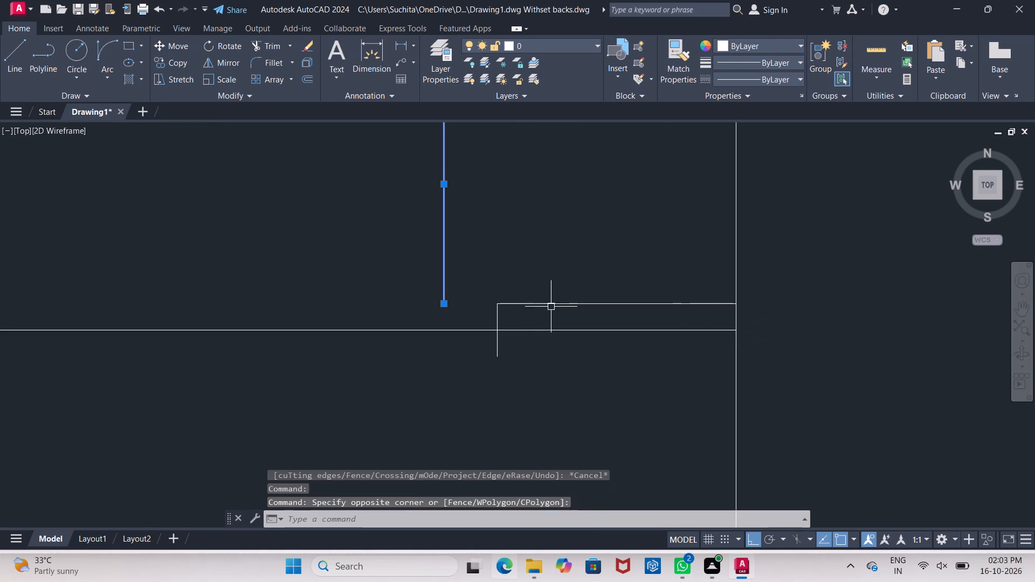
{"action": "left_click", "coordinate": [551, 305]}
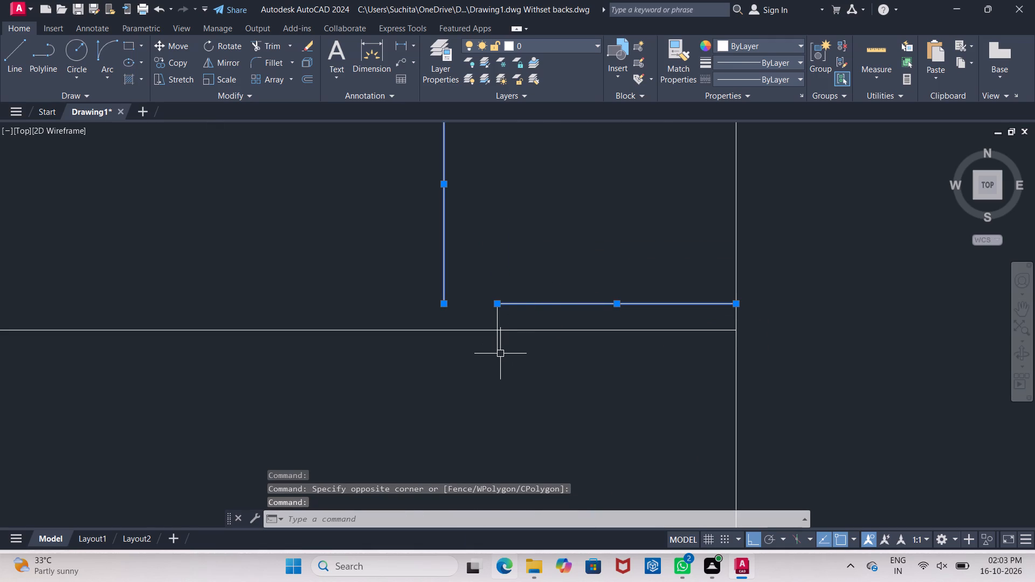
{"action": "left_click", "coordinate": [500, 354]}
{"action": "key", "text": "Delete"}
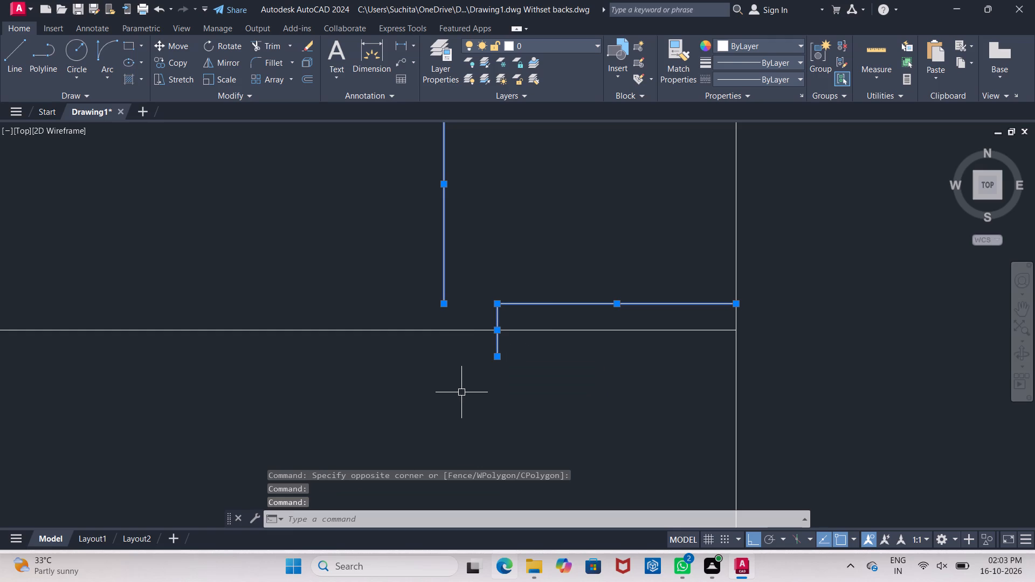
{"action": "key", "text": "Delete"}
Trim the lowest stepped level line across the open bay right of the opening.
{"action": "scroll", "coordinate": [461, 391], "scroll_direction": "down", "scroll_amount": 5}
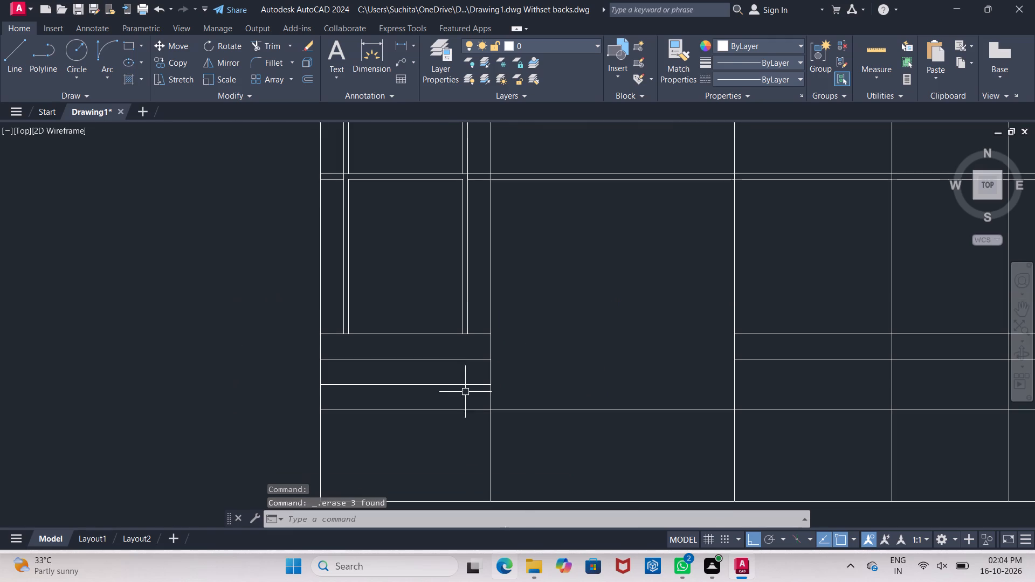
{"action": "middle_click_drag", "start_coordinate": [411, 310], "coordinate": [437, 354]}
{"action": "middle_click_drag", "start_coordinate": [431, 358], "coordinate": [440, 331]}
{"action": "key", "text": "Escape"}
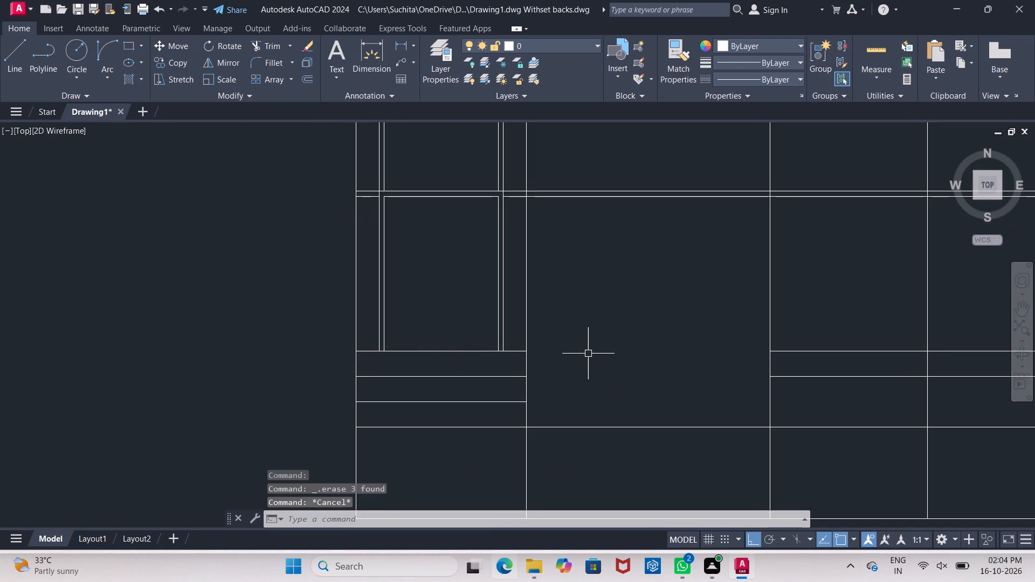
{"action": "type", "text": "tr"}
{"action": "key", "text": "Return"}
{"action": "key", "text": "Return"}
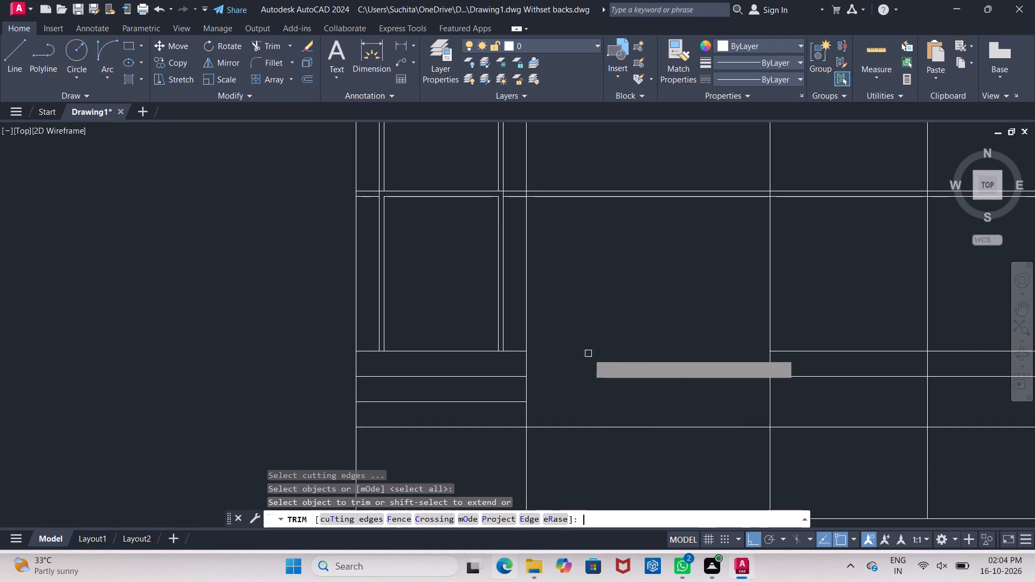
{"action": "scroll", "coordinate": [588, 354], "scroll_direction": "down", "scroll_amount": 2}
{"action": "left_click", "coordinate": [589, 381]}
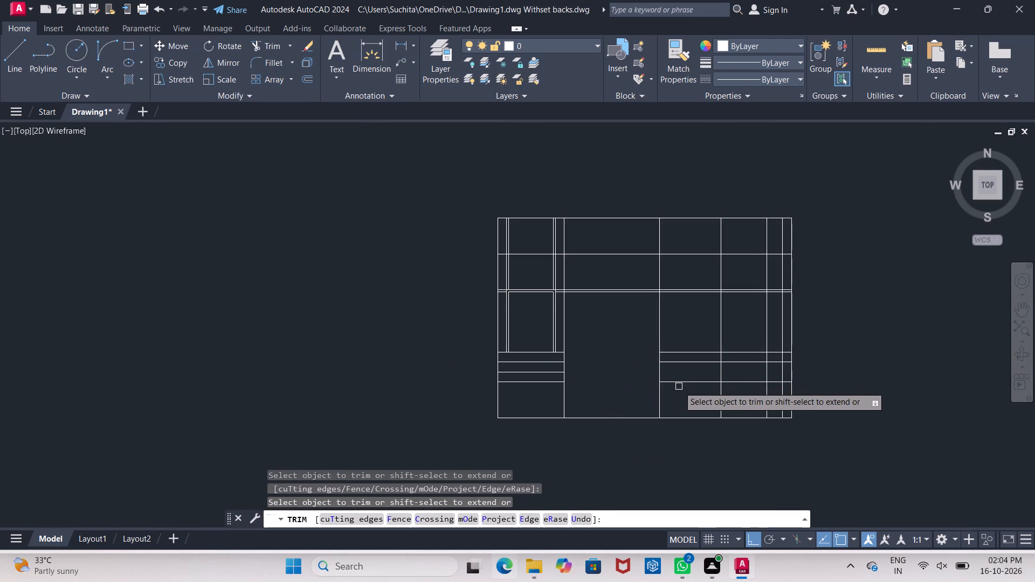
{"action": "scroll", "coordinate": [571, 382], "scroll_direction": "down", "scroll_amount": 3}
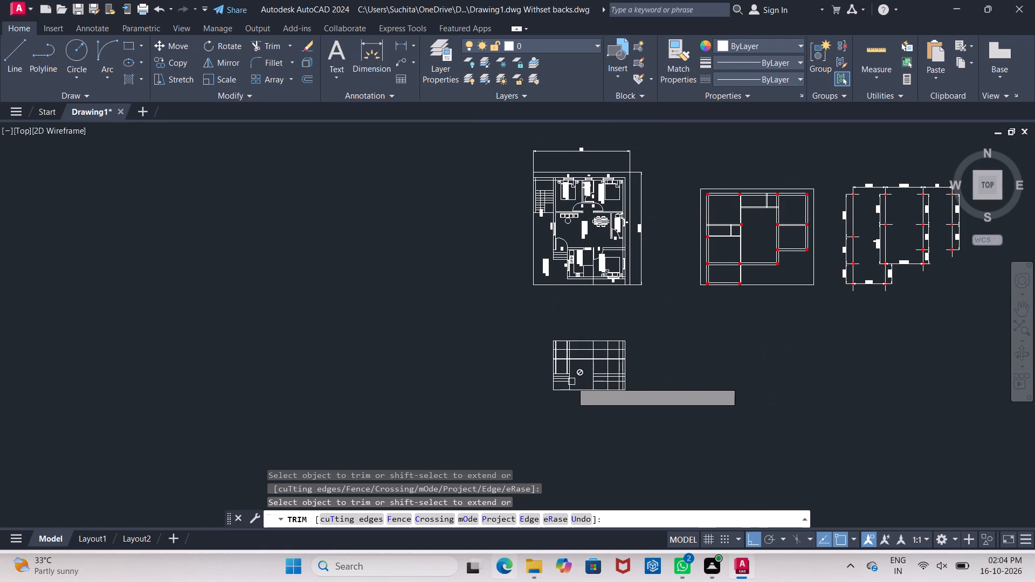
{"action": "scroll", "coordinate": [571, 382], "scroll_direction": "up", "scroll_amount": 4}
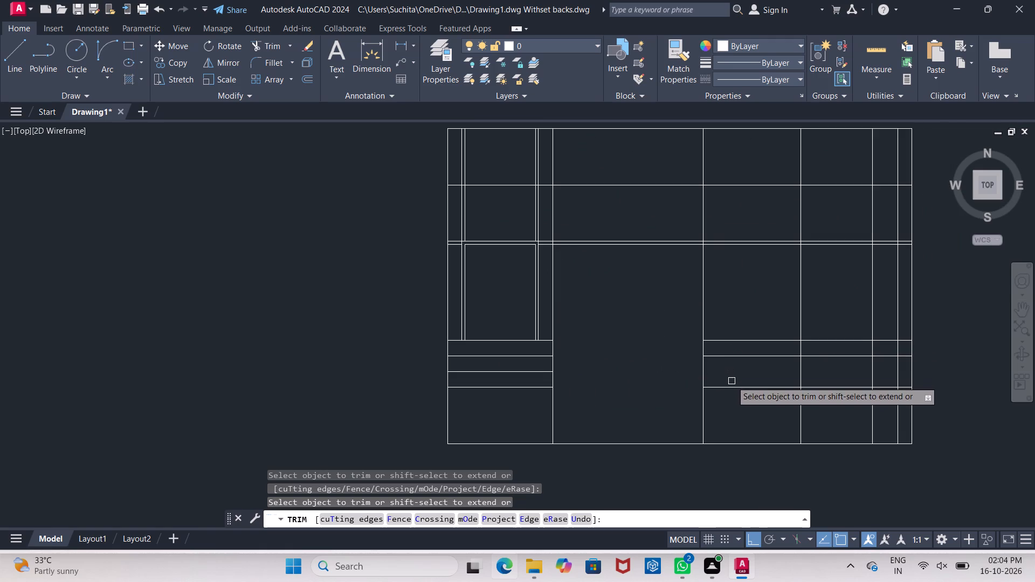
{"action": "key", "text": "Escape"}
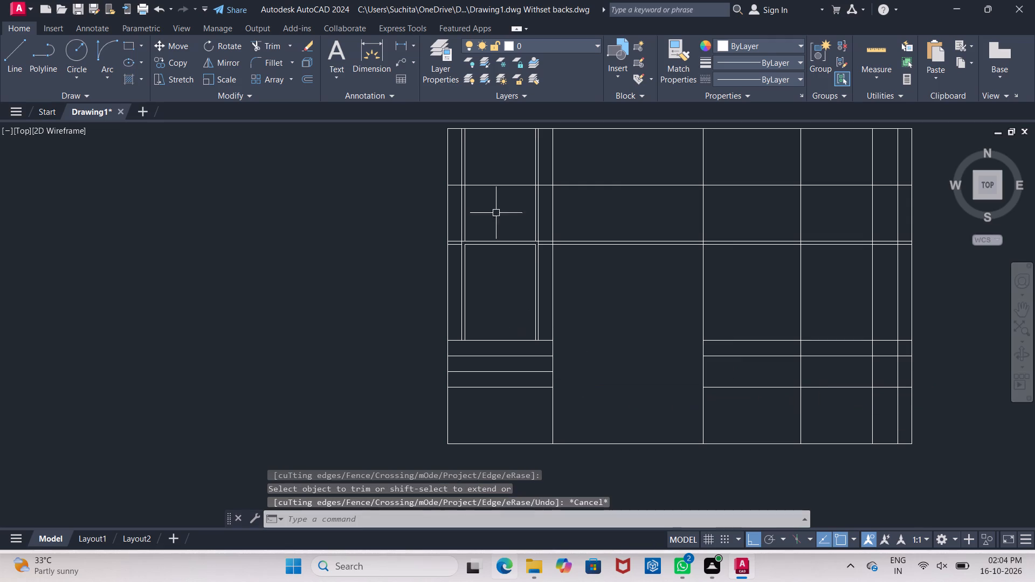
Measure the vertical distance from the lowest stepped level line to the elevation's base line.
{"action": "left_click", "coordinate": [401, 46]}
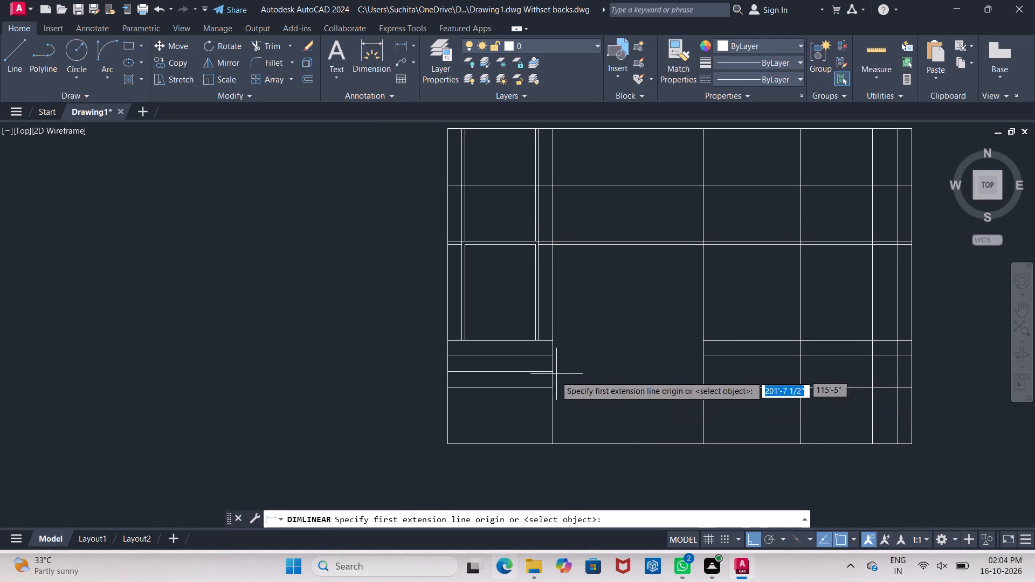
{"action": "left_click", "coordinate": [552, 385]}
{"action": "left_click", "coordinate": [551, 443]}
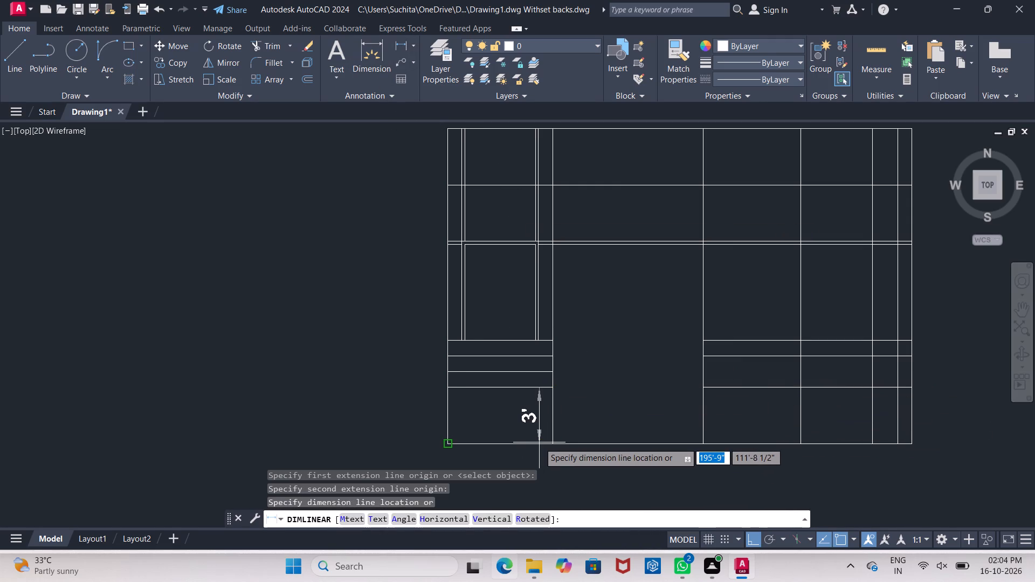
{"action": "key", "text": "Escape"}
Extend the lowest stepped level line across the open bay, and the line above it to the elevation's right edge.
{"action": "type", "text": "ex"}
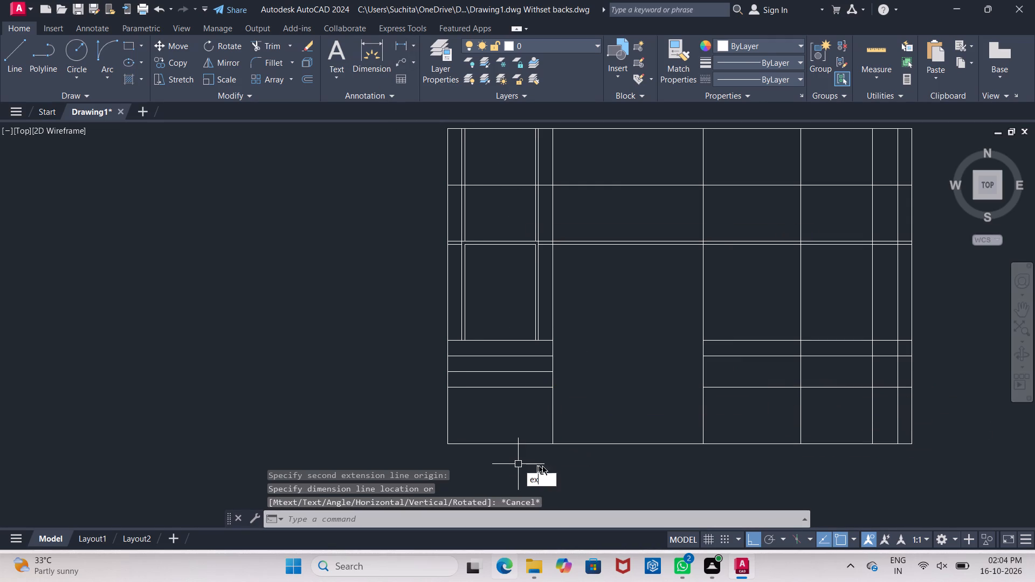
{"action": "key", "text": "Return"}
{"action": "key", "text": "Return"}
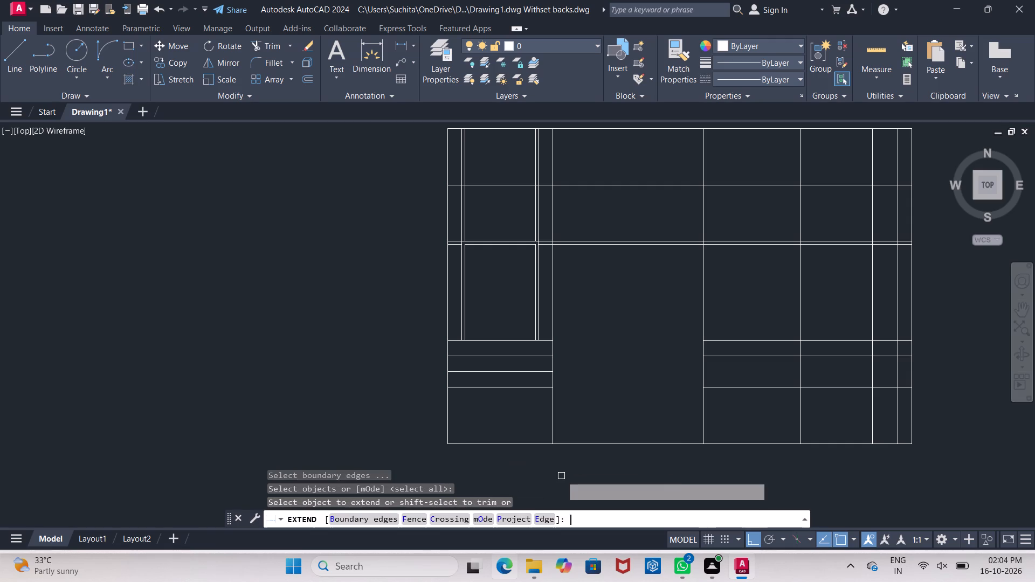
{"action": "left_click", "coordinate": [524, 387]}
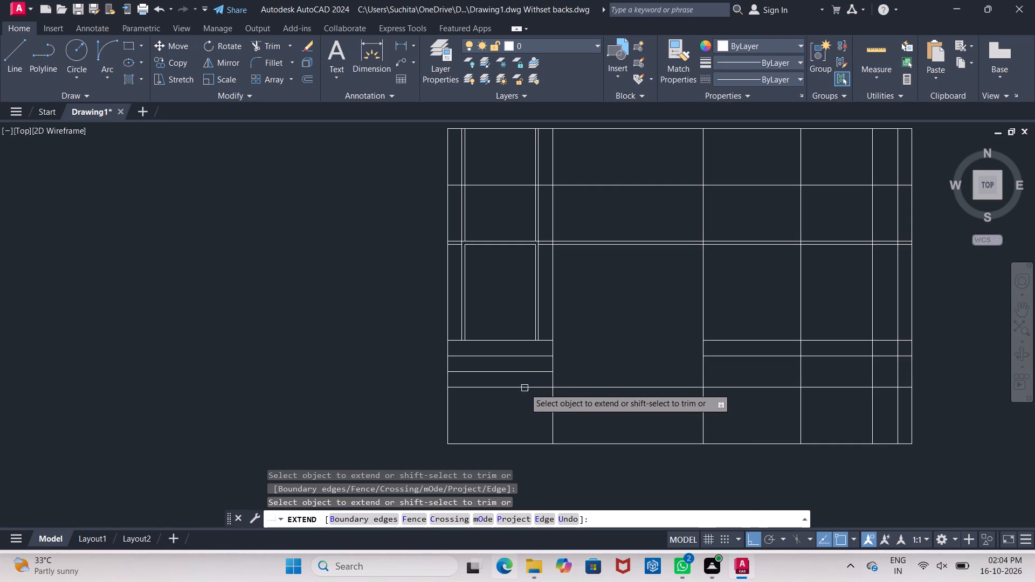
{"action": "middle_click_drag", "start_coordinate": [617, 413], "coordinate": [586, 441]}
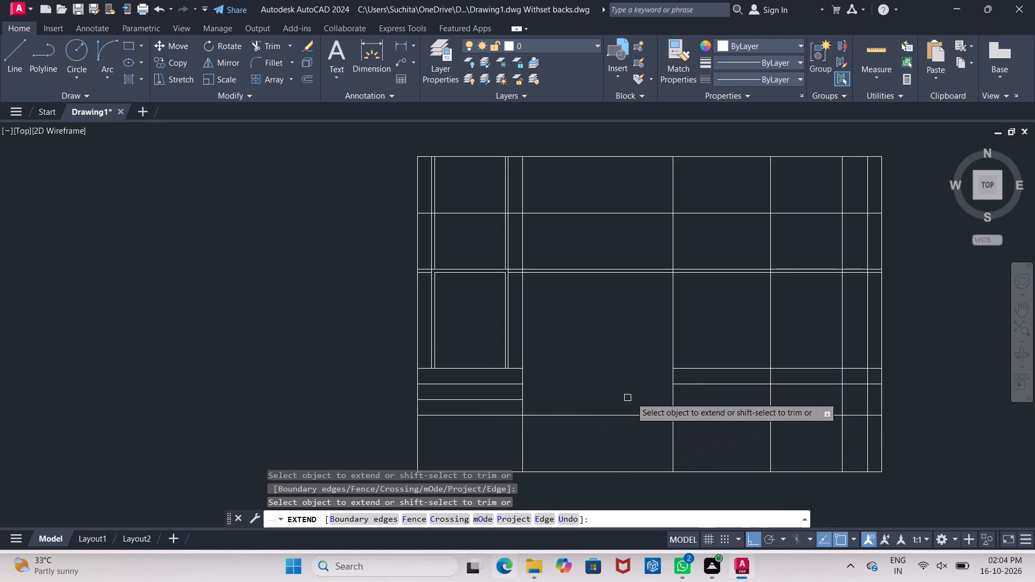
{"action": "left_click", "coordinate": [515, 402]}
{"action": "left_click", "coordinate": [516, 399]}
{"action": "left_click", "coordinate": [575, 400]}
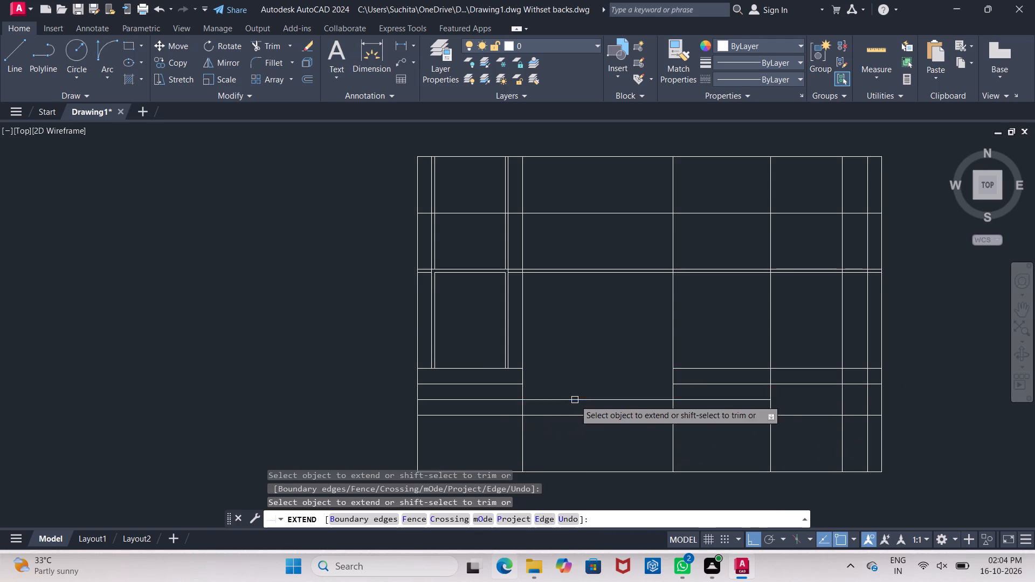
{"action": "left_click", "coordinate": [602, 399]}
{"action": "left_click", "coordinate": [625, 398]}
{"action": "left_click", "coordinate": [636, 400]}
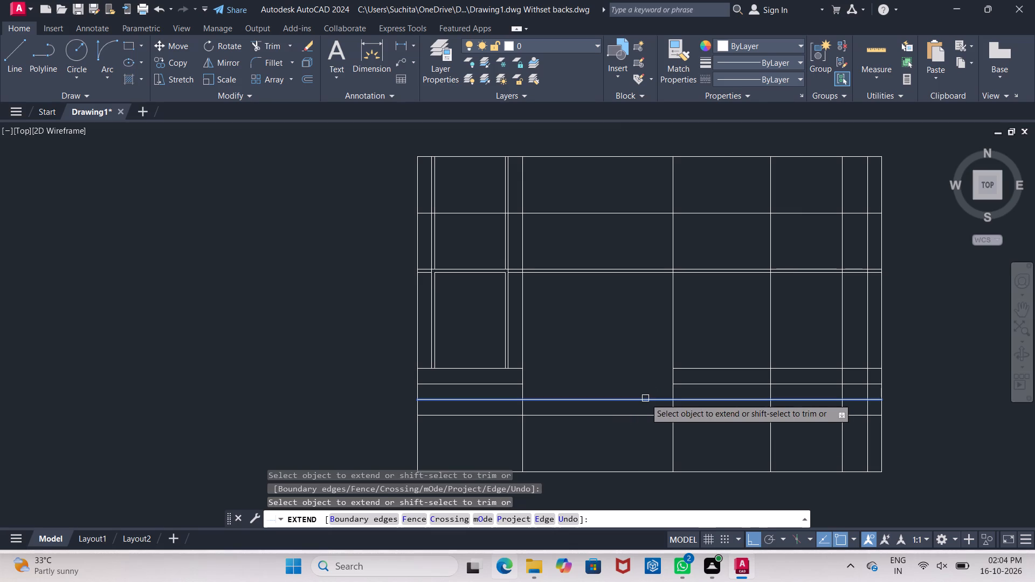
{"action": "left_click", "coordinate": [645, 398]}
{"action": "key", "text": "Escape"}
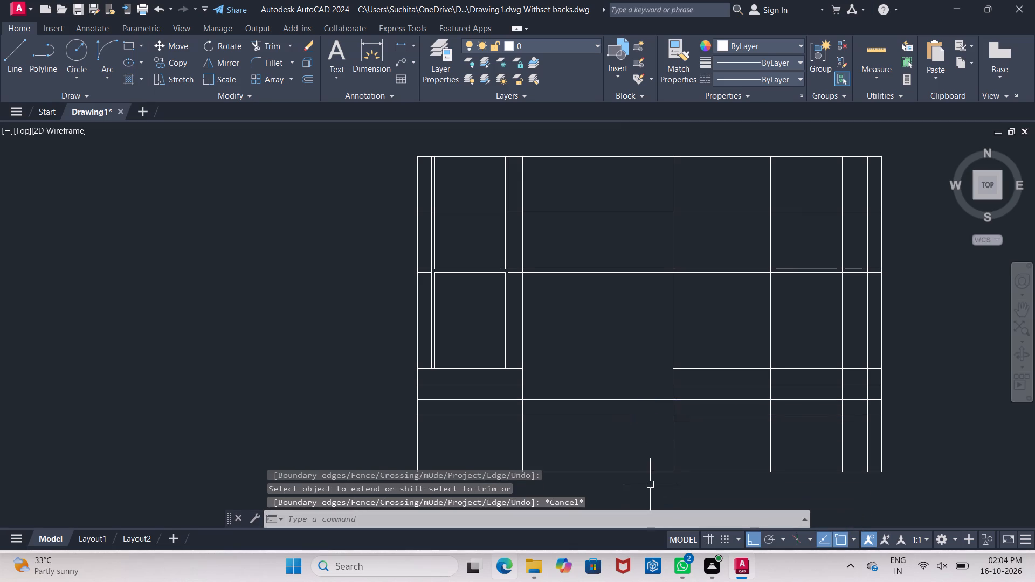
Remove the two upper stepped level lines right of the open bay, trimming each section and erasing the leftover end pieces.
{"action": "type", "text": "tr"}
{"action": "key", "text": "Return"}
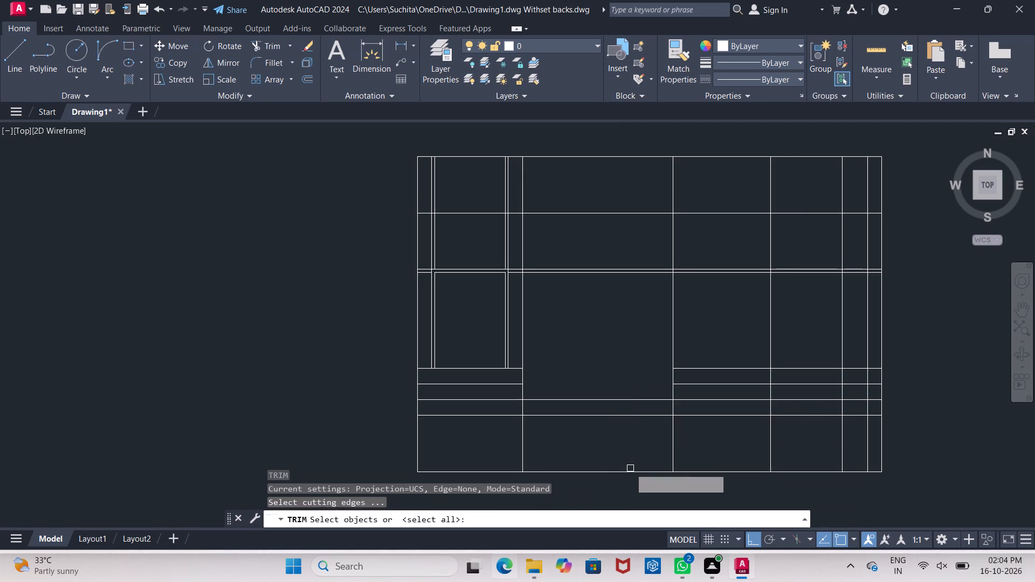
{"action": "key", "text": "Return"}
{"action": "left_click", "coordinate": [713, 370]}
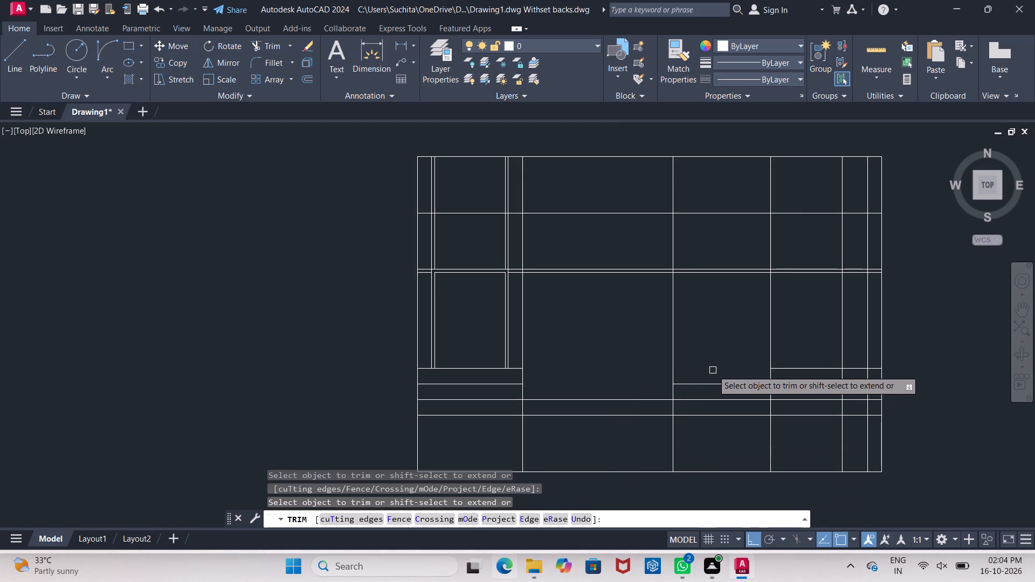
{"action": "left_click", "coordinate": [712, 386]}
{"action": "left_click", "coordinate": [788, 369]}
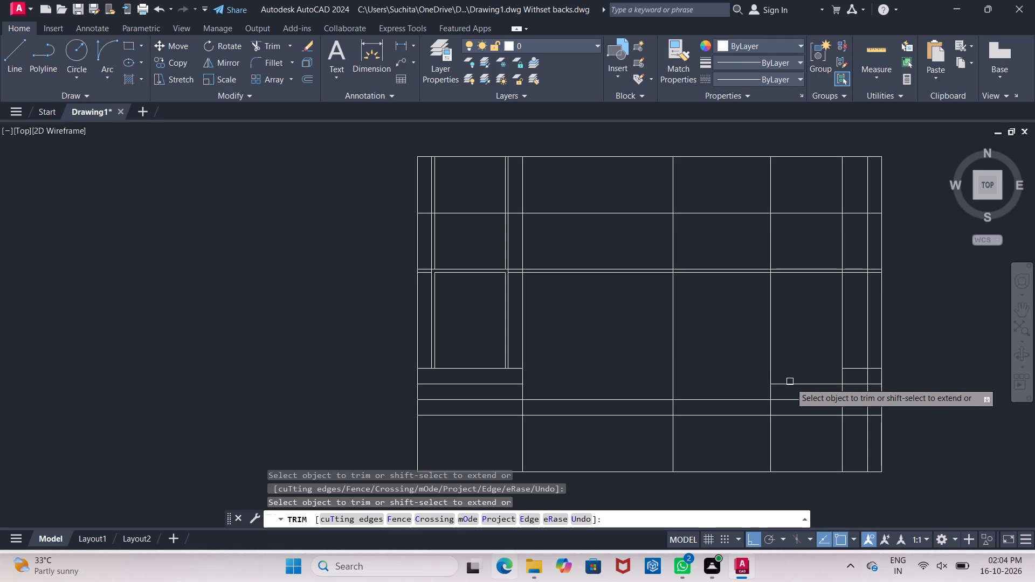
{"action": "left_click", "coordinate": [791, 386]}
{"action": "left_click", "coordinate": [854, 367]}
{"action": "left_click", "coordinate": [860, 385]}
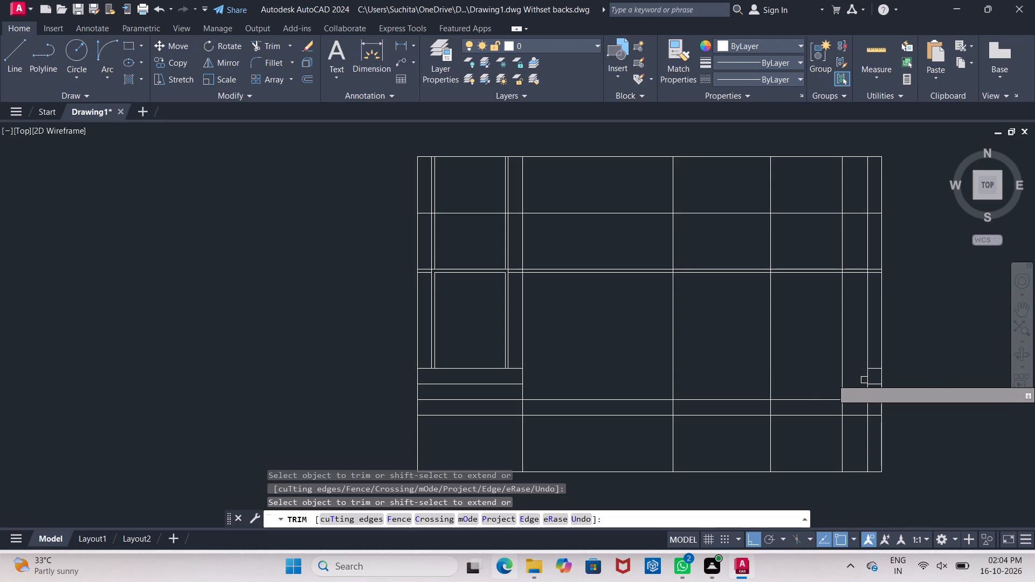
{"action": "scroll", "coordinate": [874, 367], "scroll_direction": "up", "scroll_amount": 2}
{"action": "left_click", "coordinate": [871, 373]}
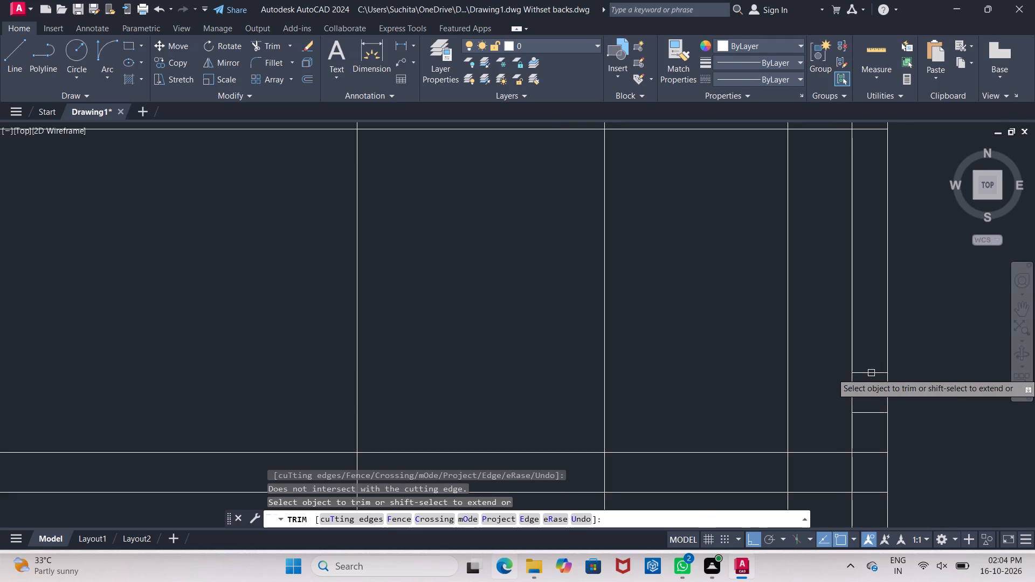
{"action": "key", "text": "Escape"}
{"action": "left_click", "coordinate": [871, 373]}
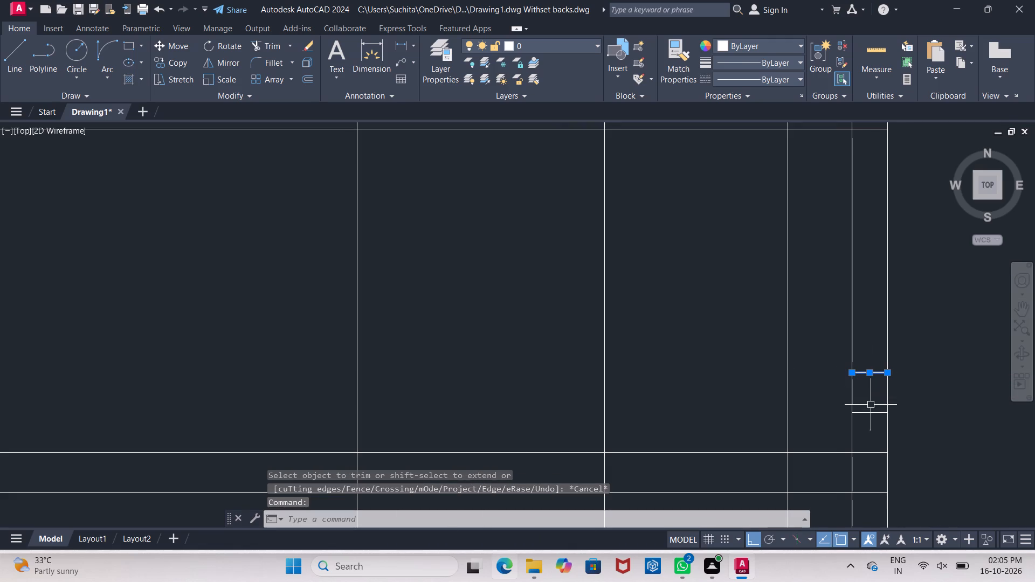
{"action": "left_click", "coordinate": [870, 414]}
{"action": "key", "text": "Delete"}
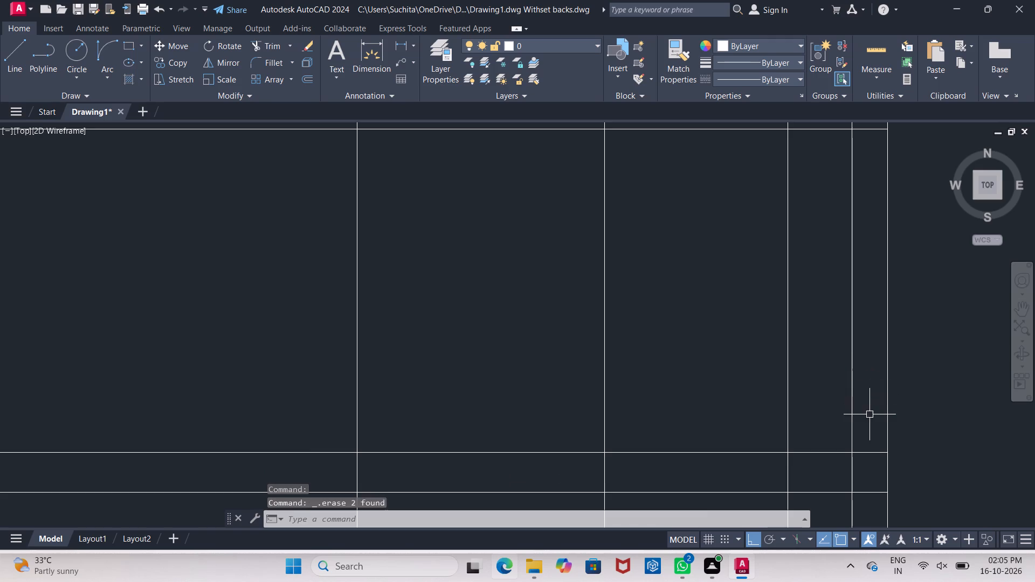
Trim the opening's vertical frame lines between the opening's head line and the level line above it.
{"action": "scroll", "coordinate": [870, 414], "scroll_direction": "down", "scroll_amount": 4}
{"action": "scroll", "coordinate": [720, 354], "scroll_direction": "up", "scroll_amount": 1}
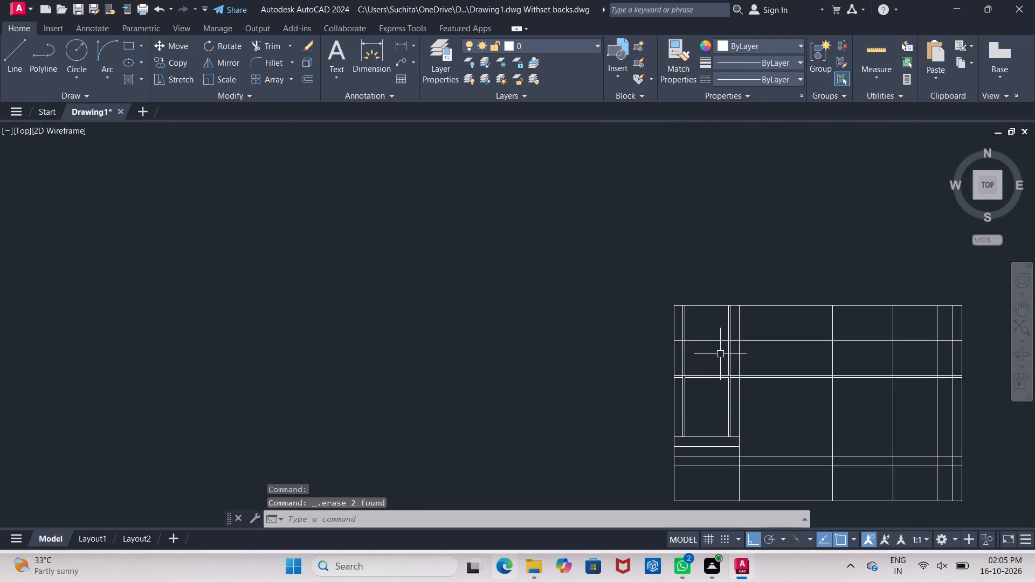
{"action": "scroll", "coordinate": [720, 355], "scroll_direction": "up", "scroll_amount": 2}
{"action": "key", "text": "Escape"}
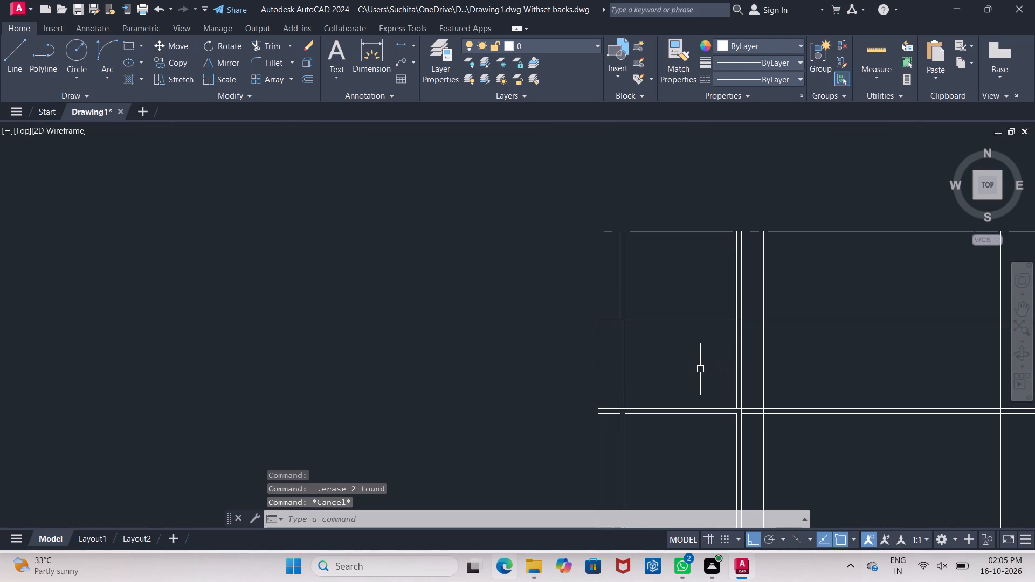
{"action": "type", "text": "tr"}
{"action": "key", "text": "Return"}
{"action": "key", "text": "Return"}
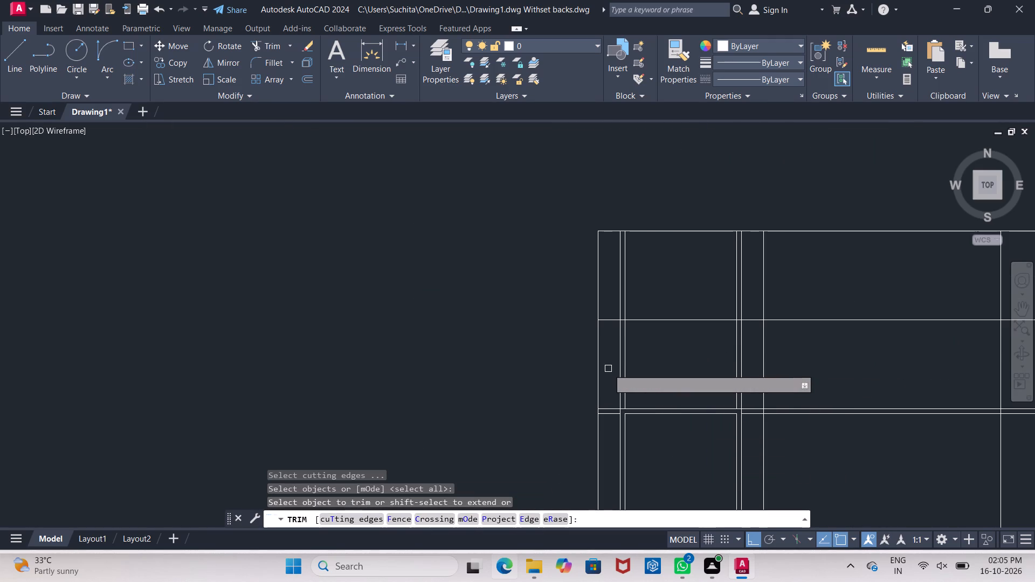
{"action": "left_click_drag", "start_coordinate": [608, 368], "coordinate": [614, 368]}
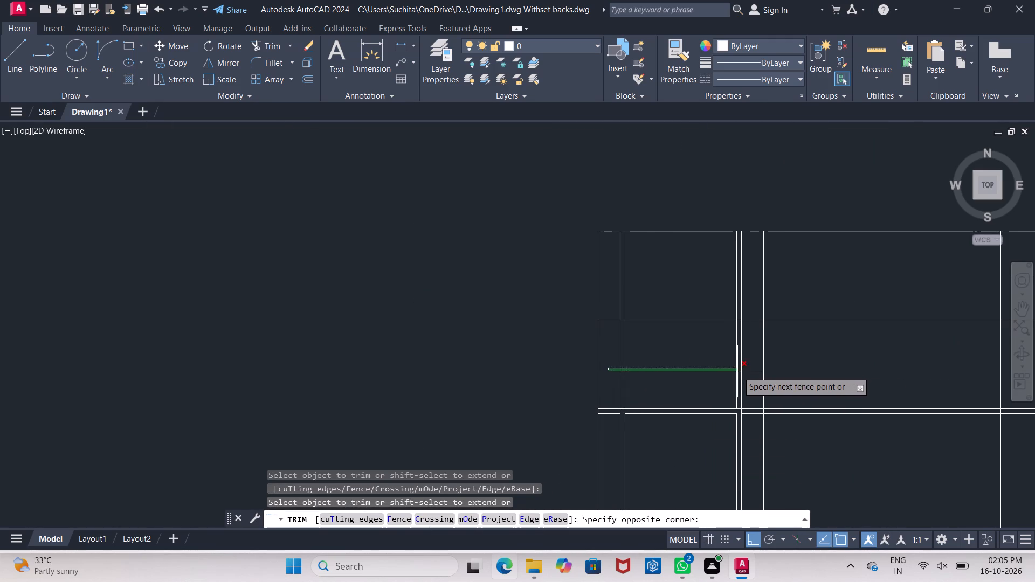
{"action": "left_click", "coordinate": [743, 372]}
{"action": "middle_click_drag", "start_coordinate": [702, 366], "coordinate": [697, 399]}
{"action": "scroll", "coordinate": [702, 367], "scroll_direction": "down", "scroll_amount": 2}
{"action": "middle_click_drag", "start_coordinate": [685, 383], "coordinate": [682, 406]}
{"action": "scroll", "coordinate": [685, 394], "scroll_direction": "down", "scroll_amount": 1}
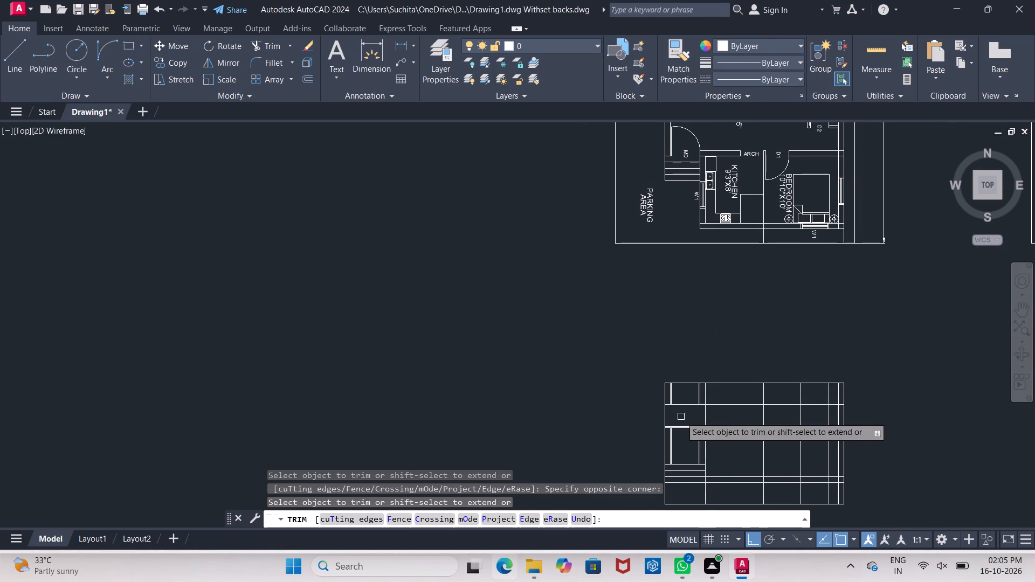
Erase three leftover frame line pieces in the top band above the opening, keeping only the leftmost one.
{"action": "middle_click_drag", "start_coordinate": [682, 416], "coordinate": [682, 448]}
{"action": "scroll", "coordinate": [682, 446], "scroll_direction": "up", "scroll_amount": 4}
{"action": "left_click_drag", "start_coordinate": [578, 324], "coordinate": [648, 364]}
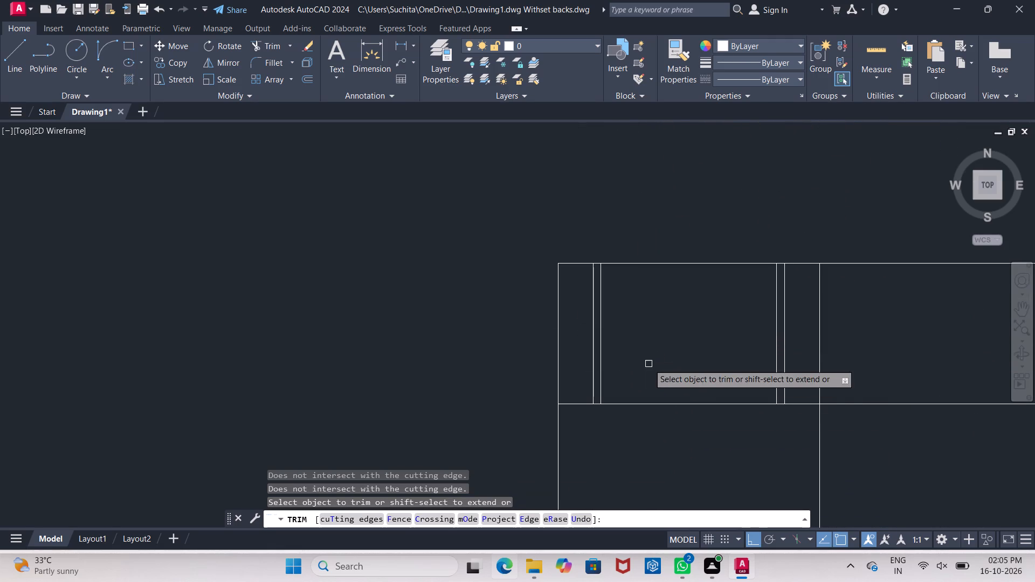
{"action": "key", "text": "Escape"}
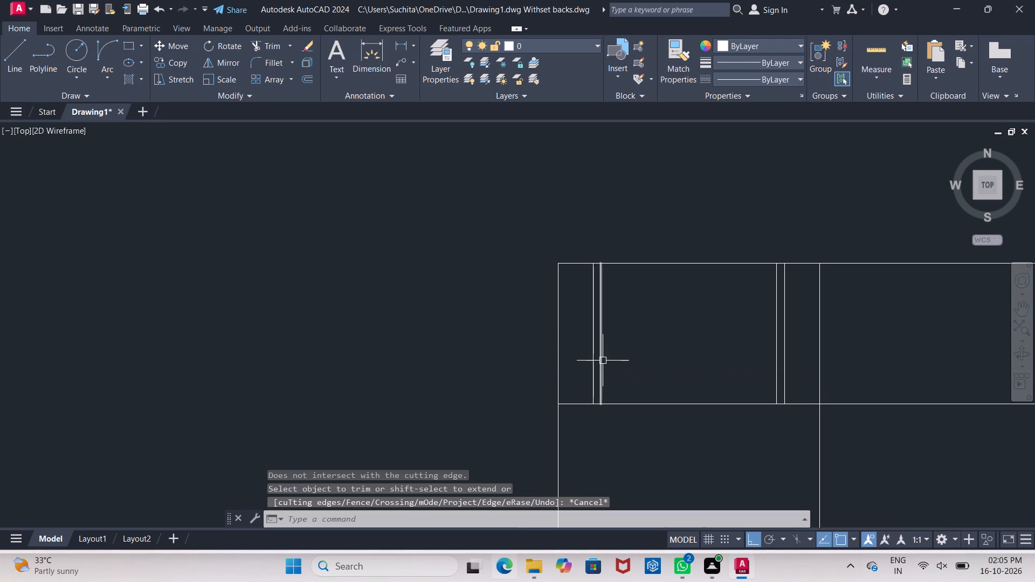
{"action": "left_click", "coordinate": [602, 361]}
{"action": "left_click", "coordinate": [777, 347]}
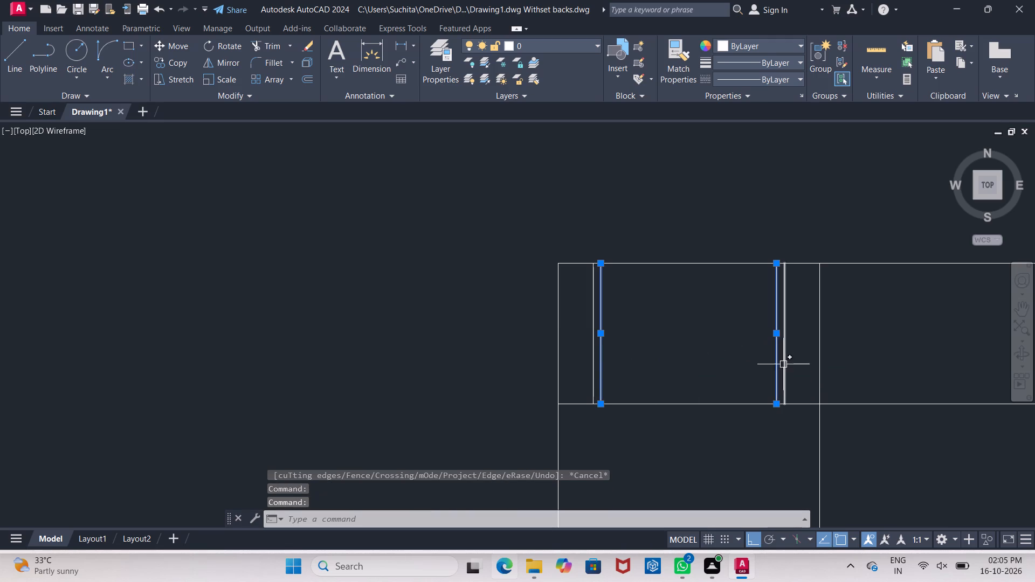
{"action": "left_click", "coordinate": [783, 364]}
{"action": "key", "text": "Delete"}
Offset the level line at the bottom of the top band 9" downward.
{"action": "scroll", "coordinate": [725, 382], "scroll_direction": "down", "scroll_amount": 3}
{"action": "middle_click_drag", "start_coordinate": [712, 395], "coordinate": [662, 308]}
{"action": "scroll", "coordinate": [660, 293], "scroll_direction": "up", "scroll_amount": 2}
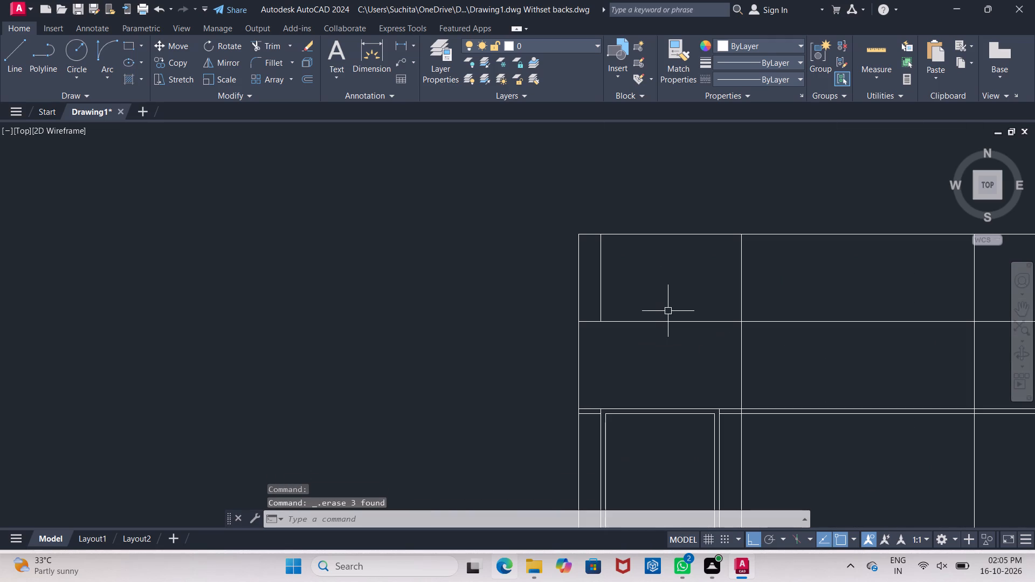
{"action": "middle_click_drag", "start_coordinate": [670, 318], "coordinate": [626, 304]}
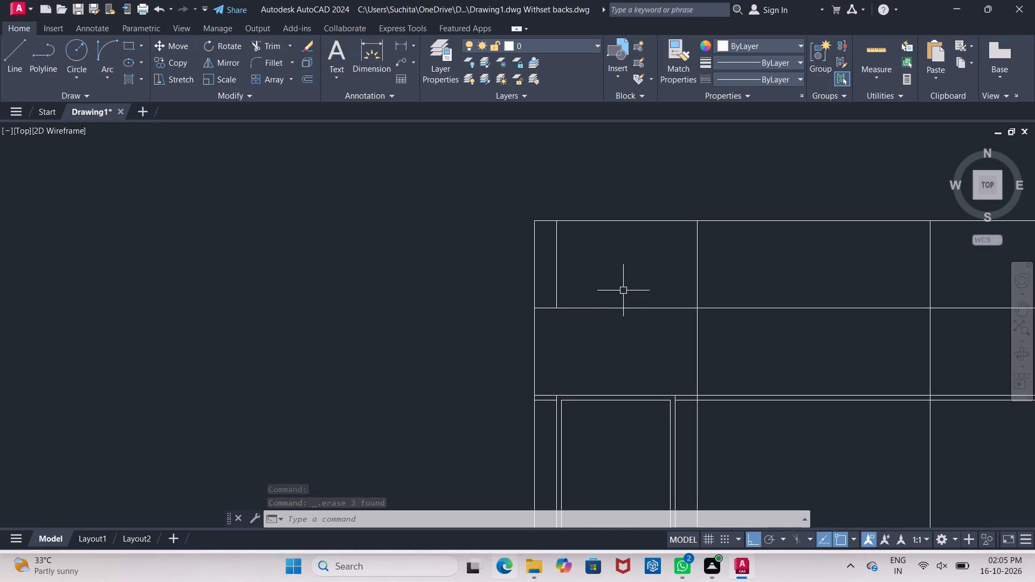
{"action": "key", "text": "o"}
{"action": "key", "text": "Return"}
{"action": "type", "text": "9\""}
{"action": "key", "text": "Return"}
{"action": "left_click", "coordinate": [615, 309]}
{"action": "left_click", "coordinate": [623, 328]}
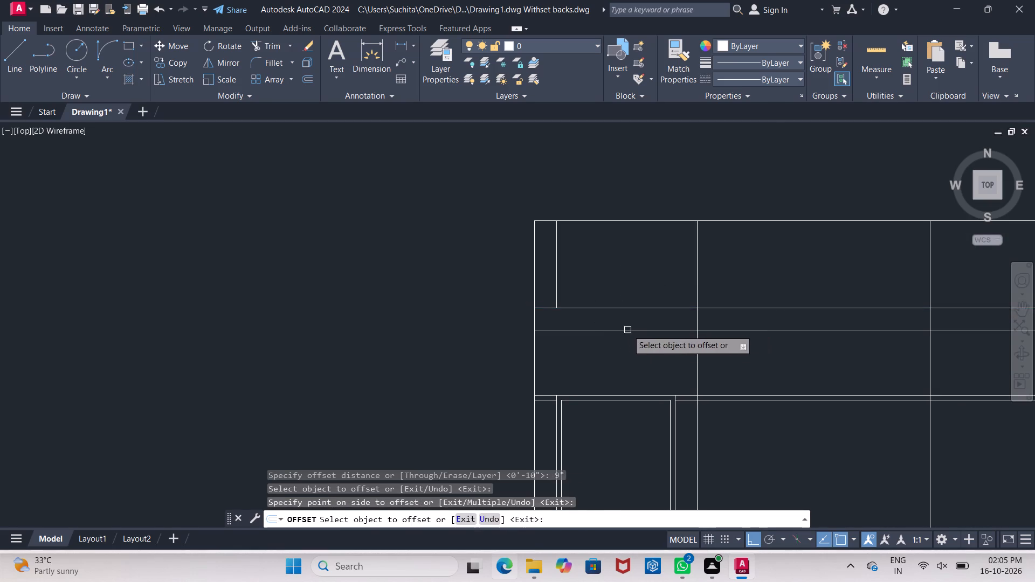
Compare the floor plan's bedroom side and its W1 window with the projected lines in the elevation below.
{"action": "middle_click_drag", "start_coordinate": [643, 359], "coordinate": [475, 279]}
{"action": "scroll", "coordinate": [484, 288], "scroll_direction": "down", "scroll_amount": 4}
{"action": "middle_click_drag", "start_coordinate": [491, 308], "coordinate": [493, 334]}
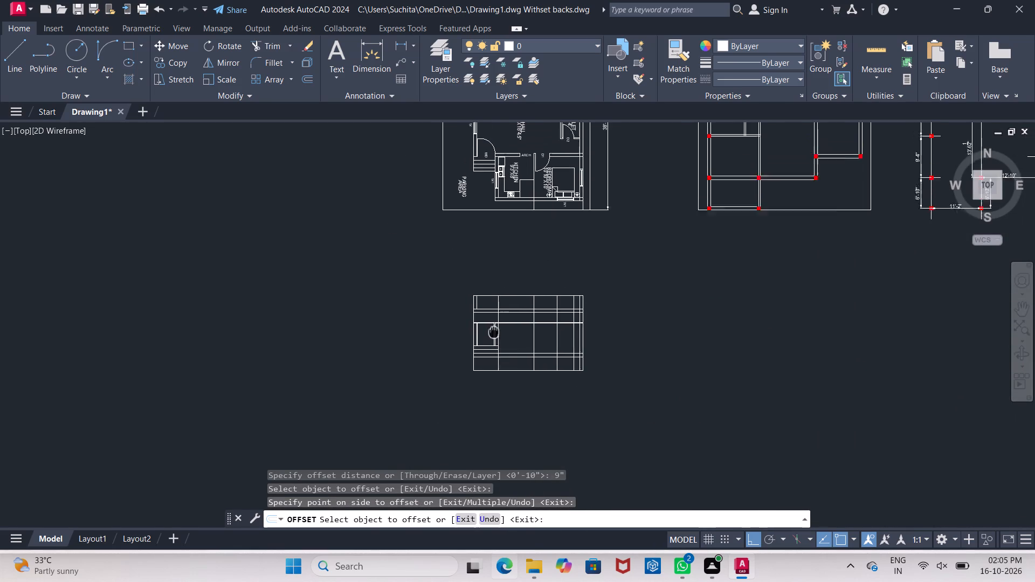
{"action": "middle_click_drag", "start_coordinate": [493, 334], "coordinate": [493, 337]}
{"action": "scroll", "coordinate": [506, 190], "scroll_direction": "up", "scroll_amount": 2}
{"action": "middle_click_drag", "start_coordinate": [621, 290], "coordinate": [494, 70]}
{"action": "scroll", "coordinate": [483, 86], "scroll_direction": "down", "scroll_amount": 1}
{"action": "middle_click_drag", "start_coordinate": [506, 143], "coordinate": [531, 365]}
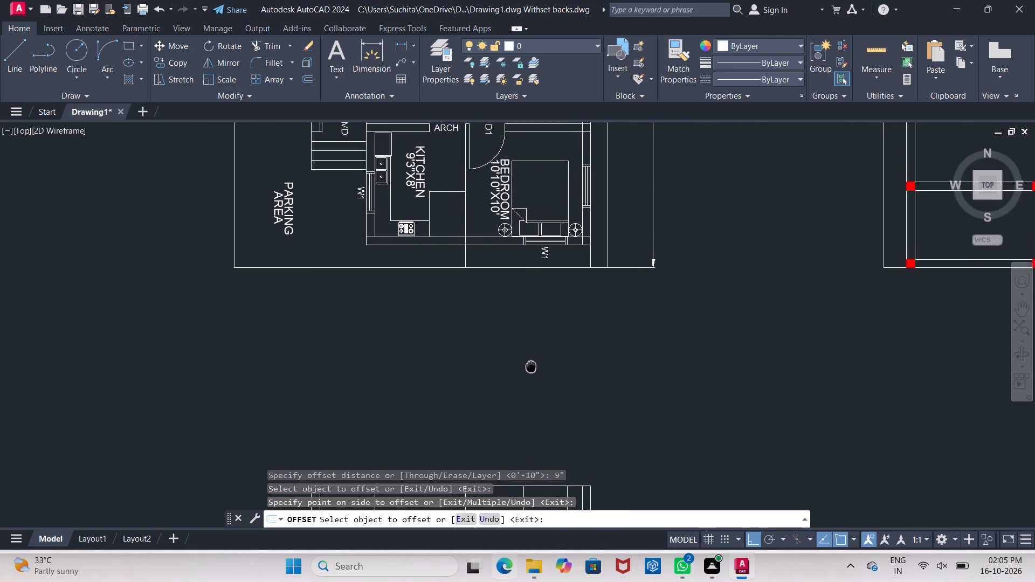
{"action": "middle_click_drag", "start_coordinate": [531, 365], "coordinate": [547, 415]}
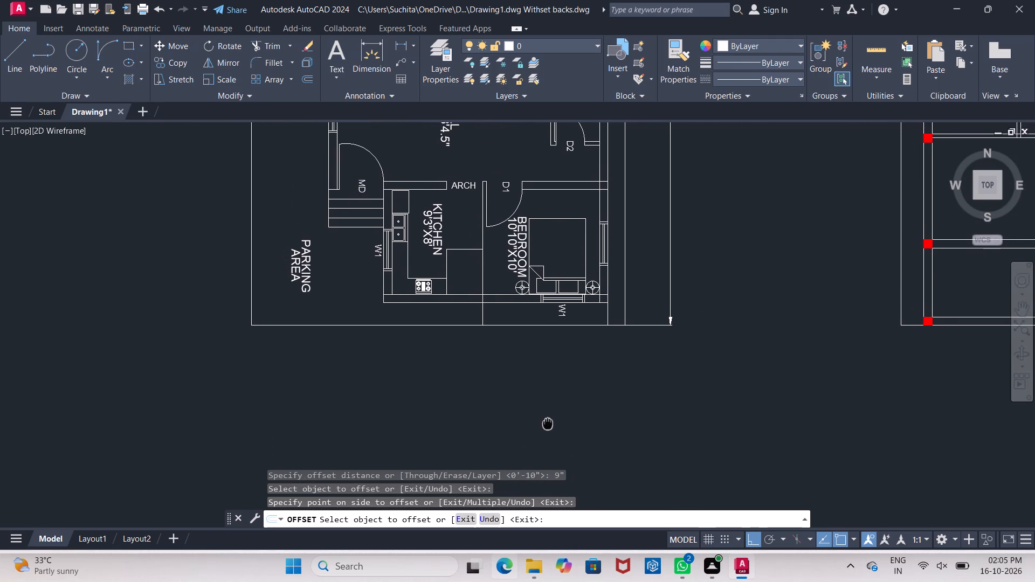
{"action": "middle_click_drag", "start_coordinate": [547, 415], "coordinate": [529, 101]}
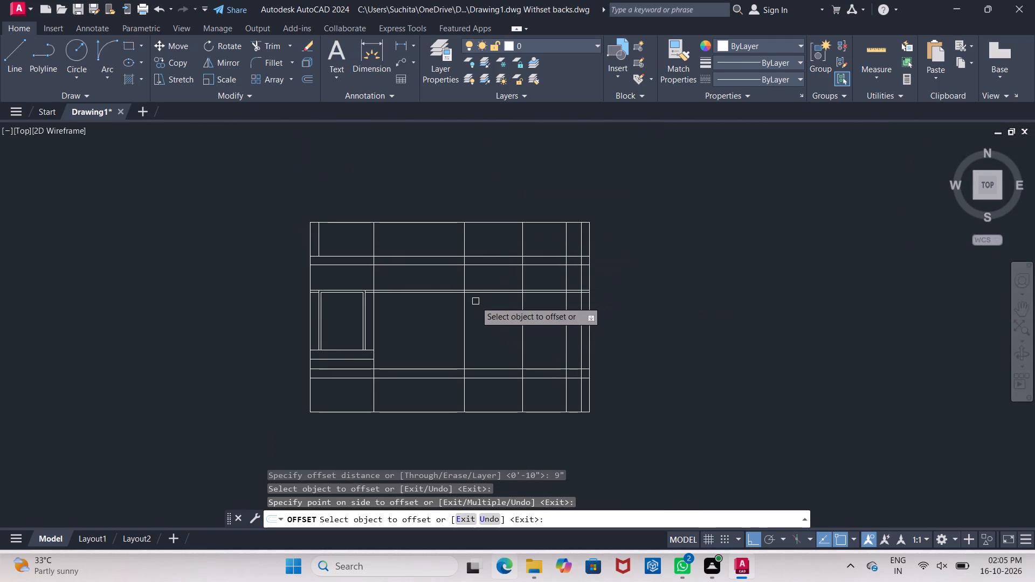
{"action": "scroll", "coordinate": [412, 282], "scroll_direction": "up", "scroll_amount": 2}
{"action": "middle_click_drag", "start_coordinate": [597, 347], "coordinate": [579, 346]}
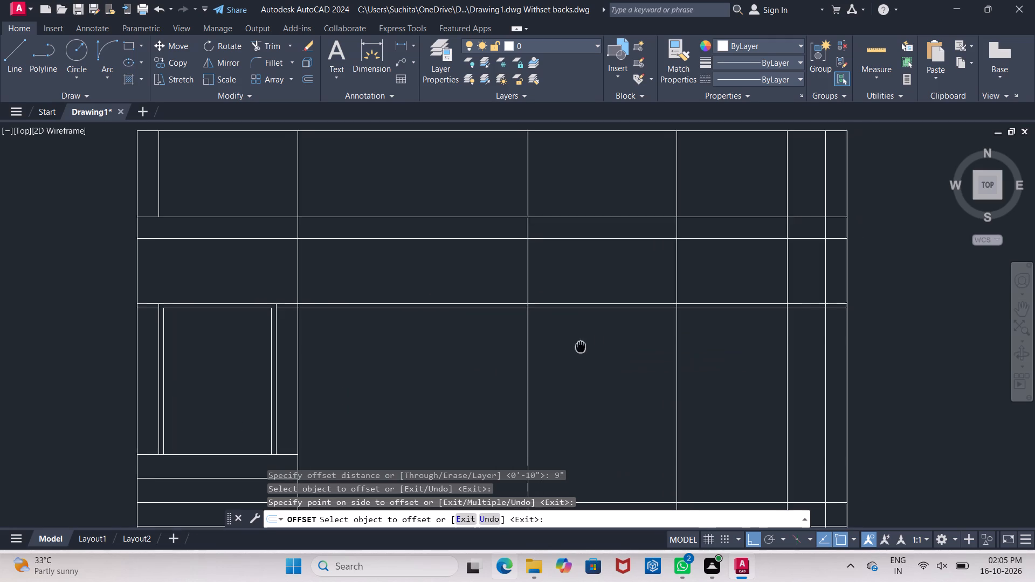
{"action": "middle_click_drag", "start_coordinate": [579, 346], "coordinate": [551, 346]}
{"action": "scroll", "coordinate": [562, 346], "scroll_direction": "down", "scroll_amount": 4}
{"action": "scroll", "coordinate": [582, 200], "scroll_direction": "up", "scroll_amount": 1}
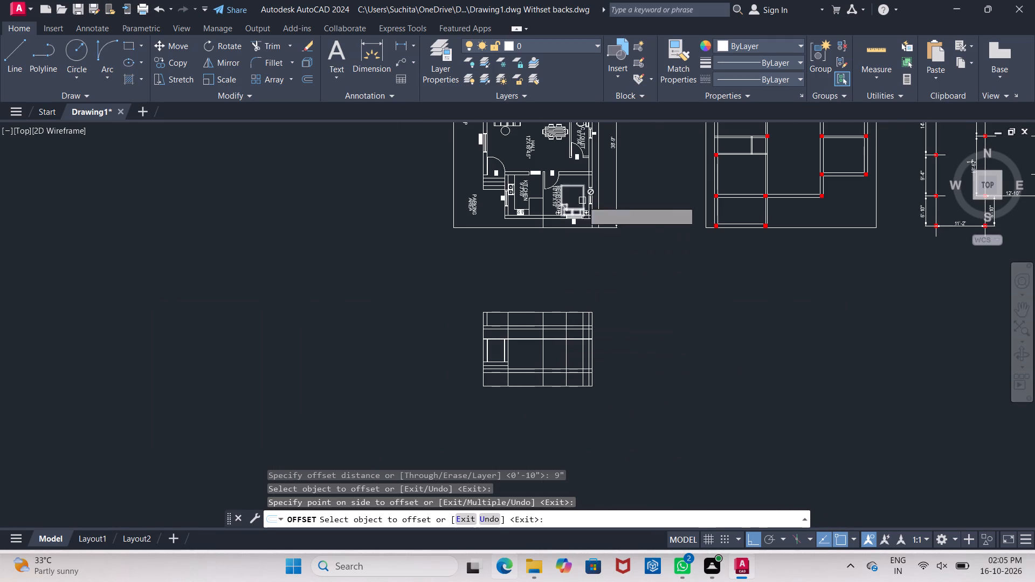
{"action": "scroll", "coordinate": [554, 382], "scroll_direction": "up", "scroll_amount": 2}
{"action": "middle_click_drag", "start_coordinate": [554, 379], "coordinate": [552, 130]}
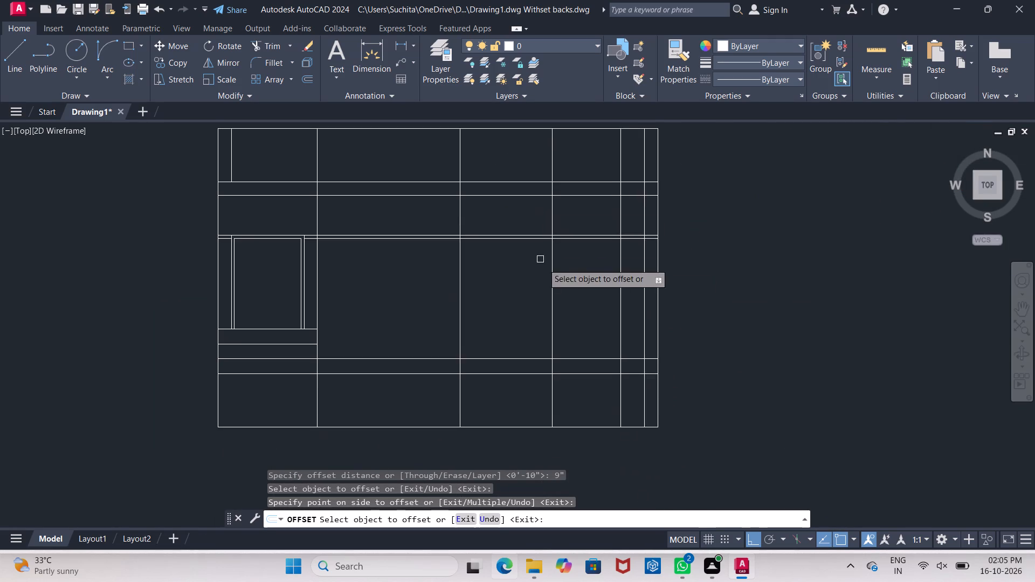
Offset the upper opening head line 3'6" downward to set the window's sill level.
{"action": "scroll", "coordinate": [571, 264], "scroll_direction": "up", "scroll_amount": 1}
{"action": "middle_click_drag", "start_coordinate": [571, 261], "coordinate": [513, 296]}
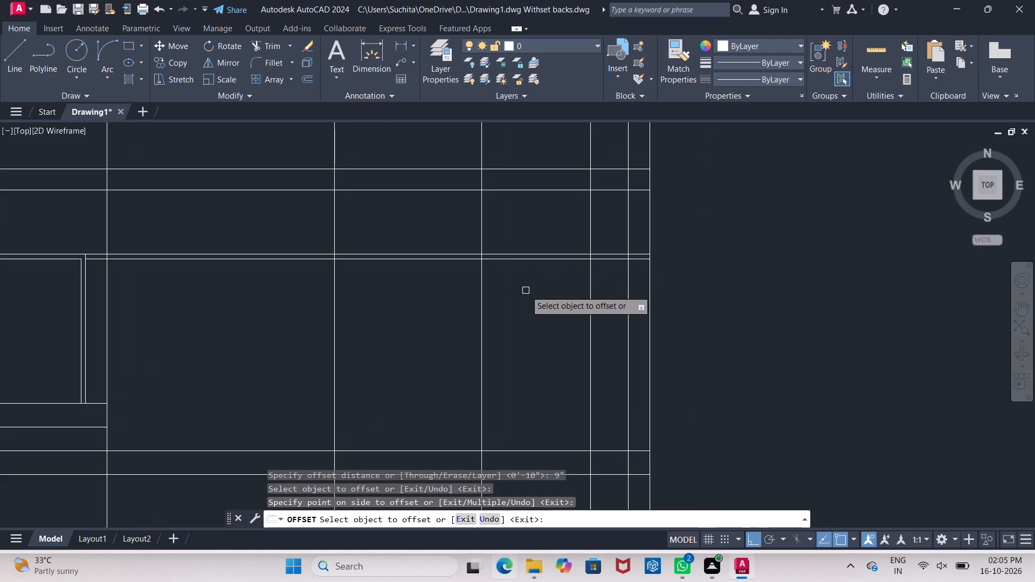
{"action": "key", "text": "Escape"}
{"action": "key", "text": "o"}
{"action": "key", "text": "Return"}
{"action": "type", "text": "3'6\""}
{"action": "key", "text": "Return"}
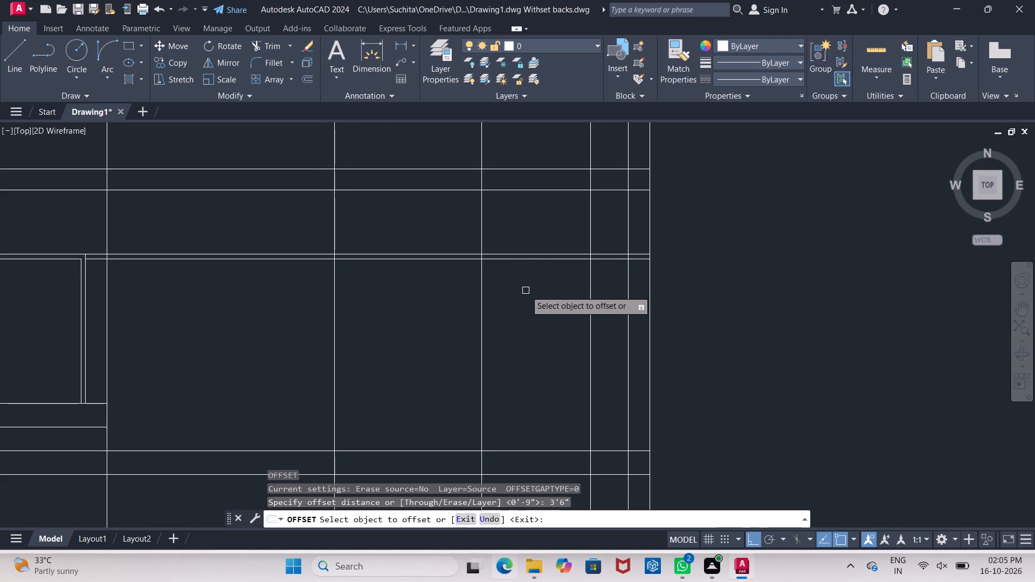
{"action": "left_click", "coordinate": [541, 254]}
{"action": "left_click", "coordinate": [540, 337]}
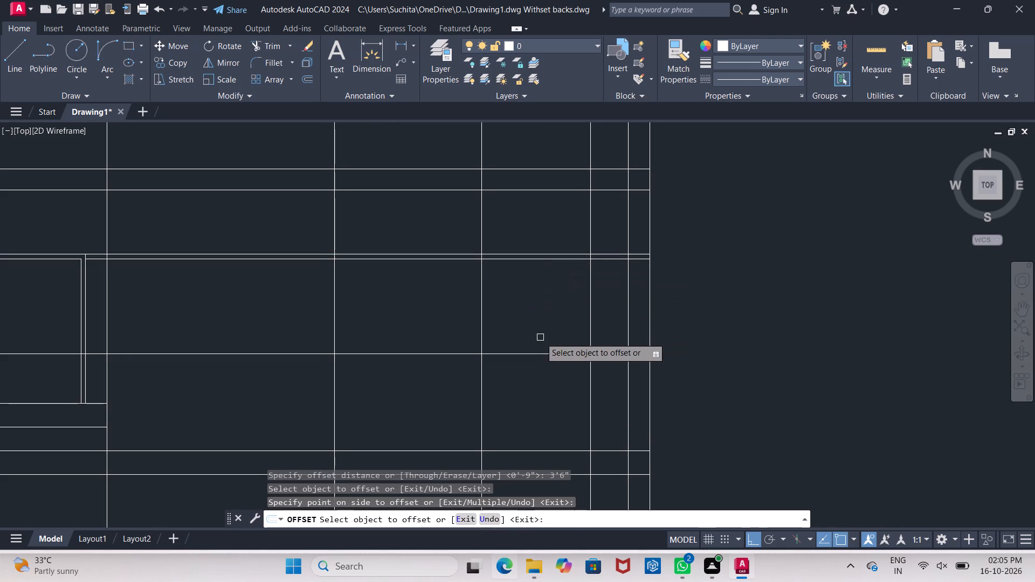
{"action": "key", "text": "Return"}
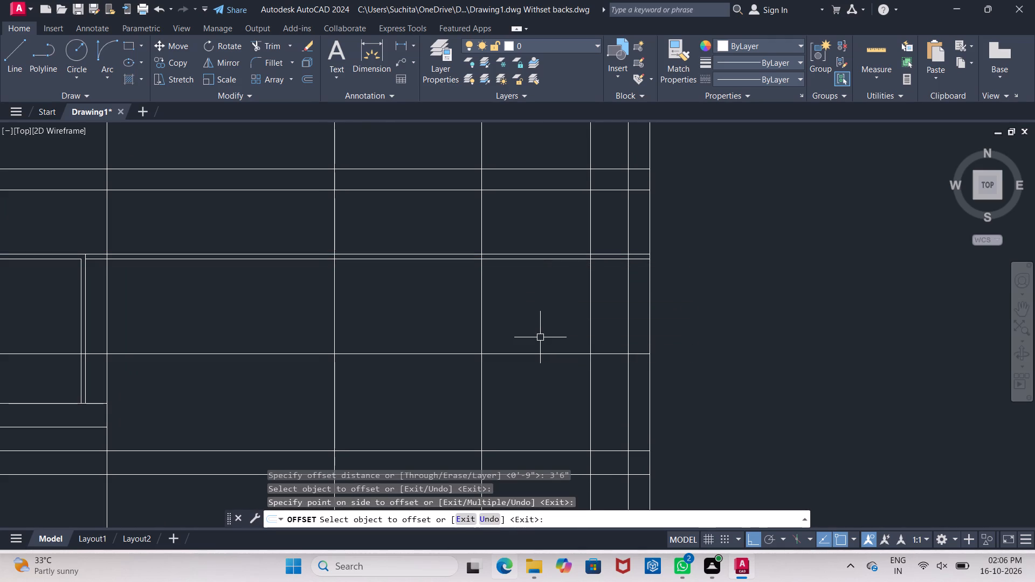
Offset the sill line 2" upward and the window's two vertical side lines 2" inward for the frame.
{"action": "key", "text": "Return"}
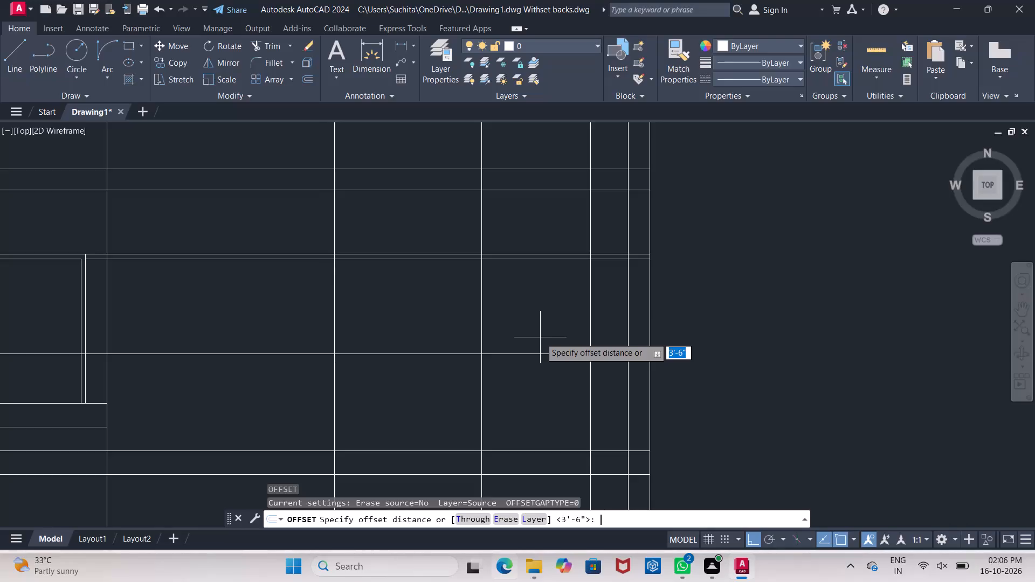
{"action": "key", "text": "2"}
{"action": "key", "text": "shift+quotedbl"}
{"action": "key", "text": "Return"}
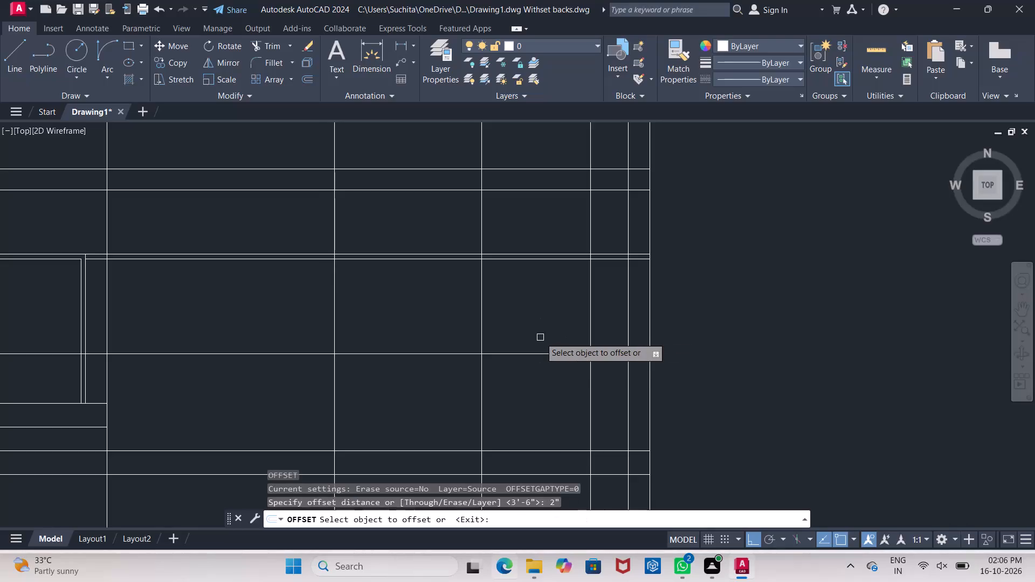
{"action": "left_click", "coordinate": [541, 357]}
{"action": "left_click", "coordinate": [548, 337]}
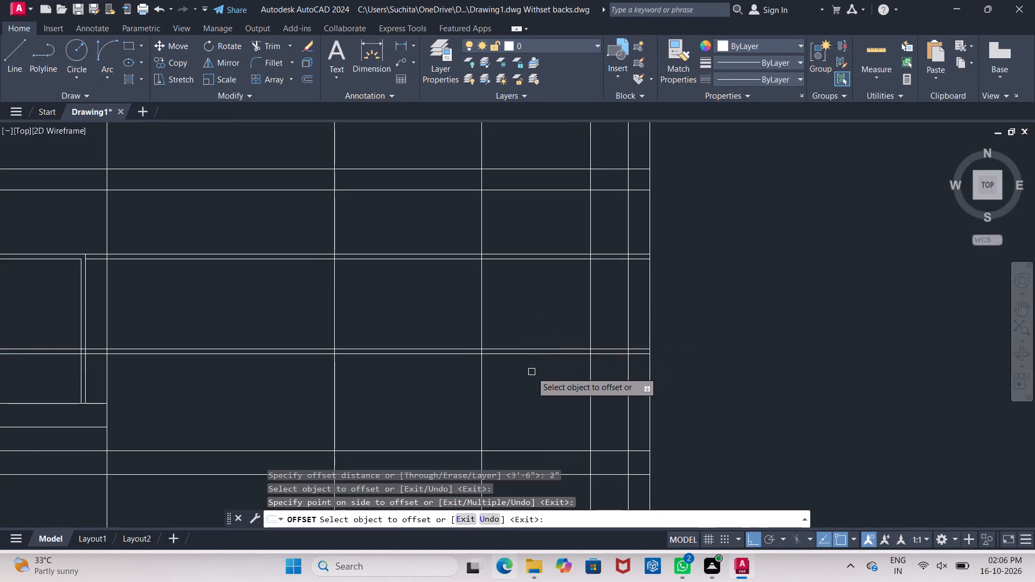
{"action": "left_click", "coordinate": [480, 314]}
{"action": "left_click", "coordinate": [512, 310]}
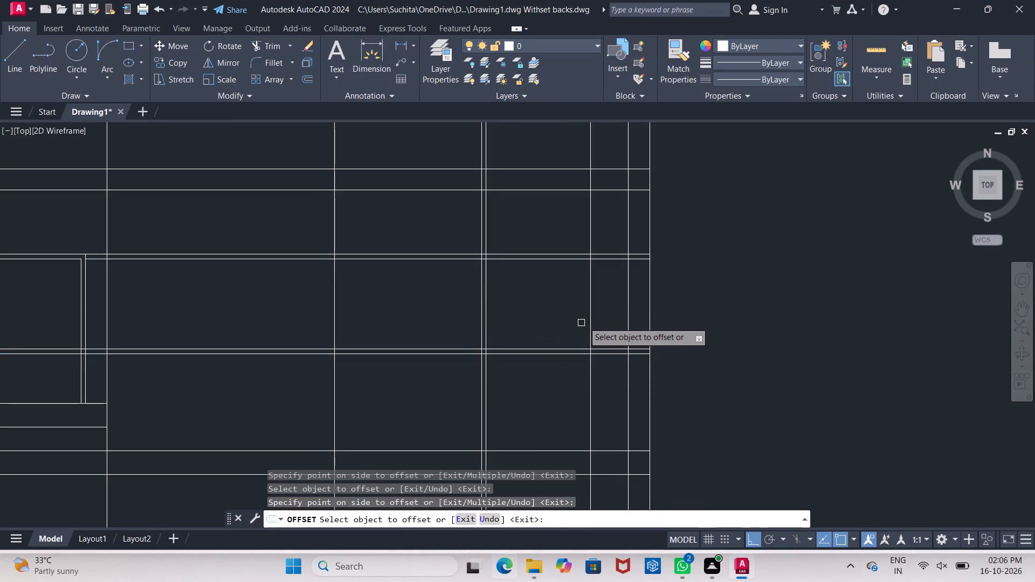
{"action": "left_click", "coordinate": [592, 316]}
{"action": "left_click", "coordinate": [529, 318]}
{"action": "key", "text": "Escape"}
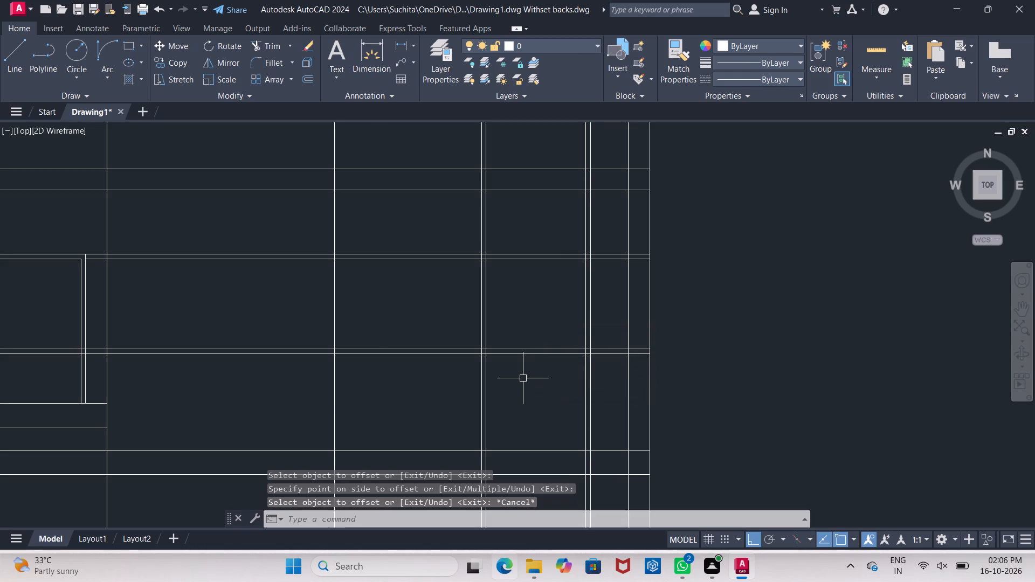
Trim the vertical lines above and below the window and the head and sill lines on both sides, leaving the framed rectangle.
{"action": "type", "text": "tr"}
{"action": "key", "text": "Return"}
{"action": "key", "text": "Return"}
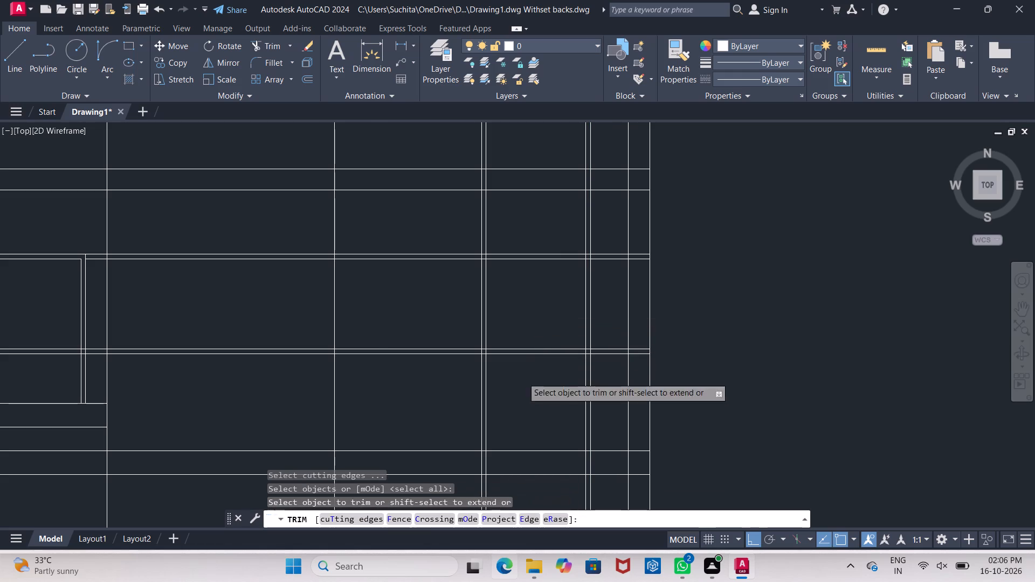
{"action": "middle_click_drag", "start_coordinate": [494, 203], "coordinate": [481, 299]}
{"action": "left_click_drag", "start_coordinate": [443, 306], "coordinate": [495, 311]}
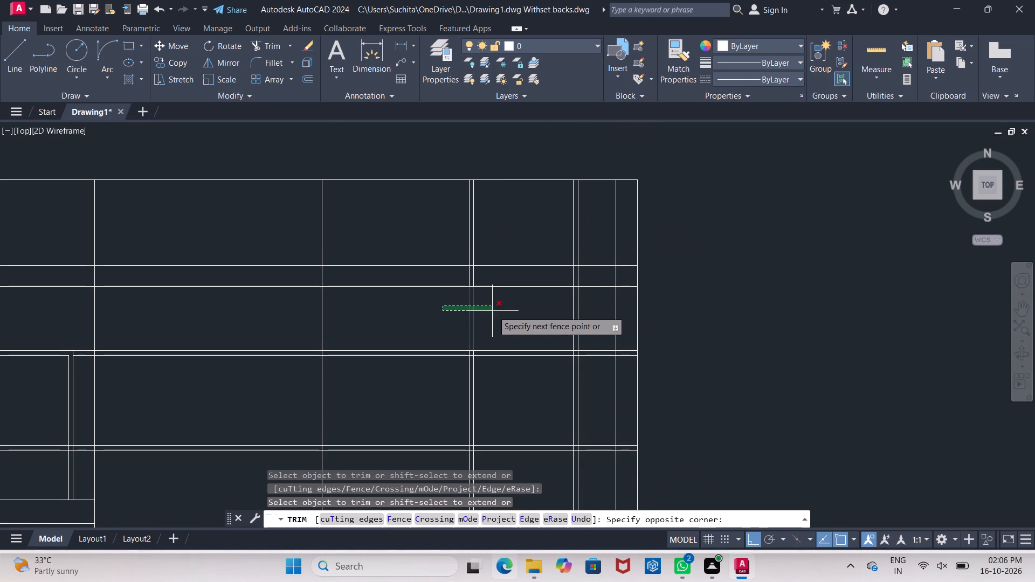
{"action": "left_click_drag", "start_coordinate": [495, 311], "coordinate": [586, 320]}
{"action": "middle_click_drag", "start_coordinate": [582, 319], "coordinate": [578, 225]}
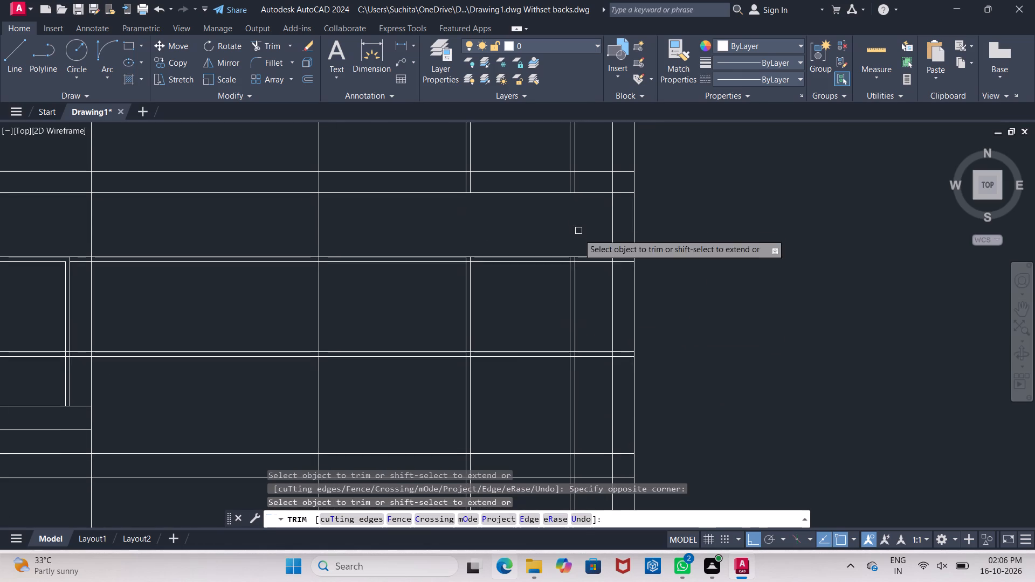
{"action": "left_click_drag", "start_coordinate": [419, 231], "coordinate": [416, 374]}
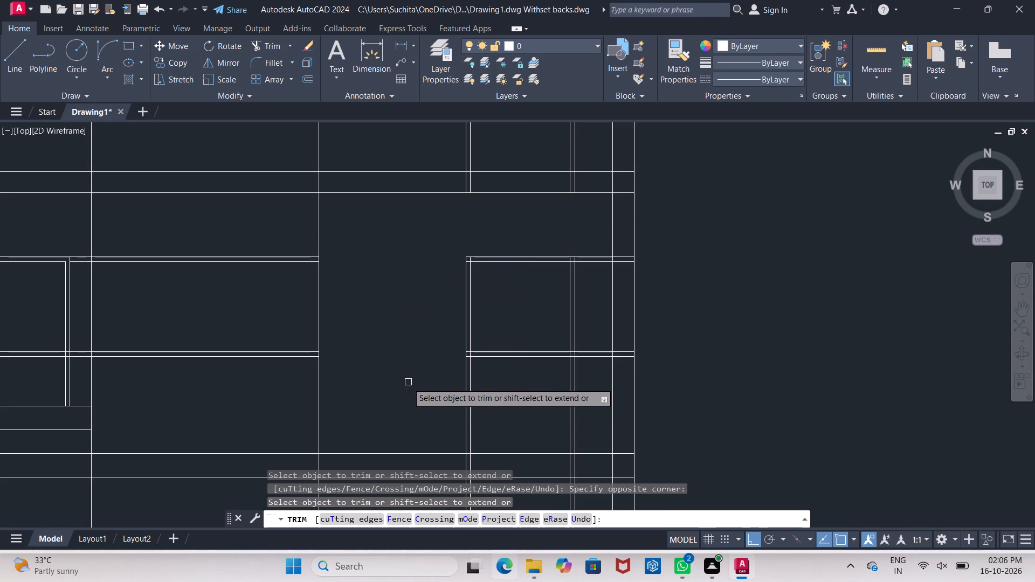
{"action": "left_click_drag", "start_coordinate": [408, 383], "coordinate": [584, 410]}
{"action": "left_click_drag", "start_coordinate": [595, 241], "coordinate": [589, 381]}
{"action": "middle_click_drag", "start_coordinate": [585, 381], "coordinate": [623, 369]}
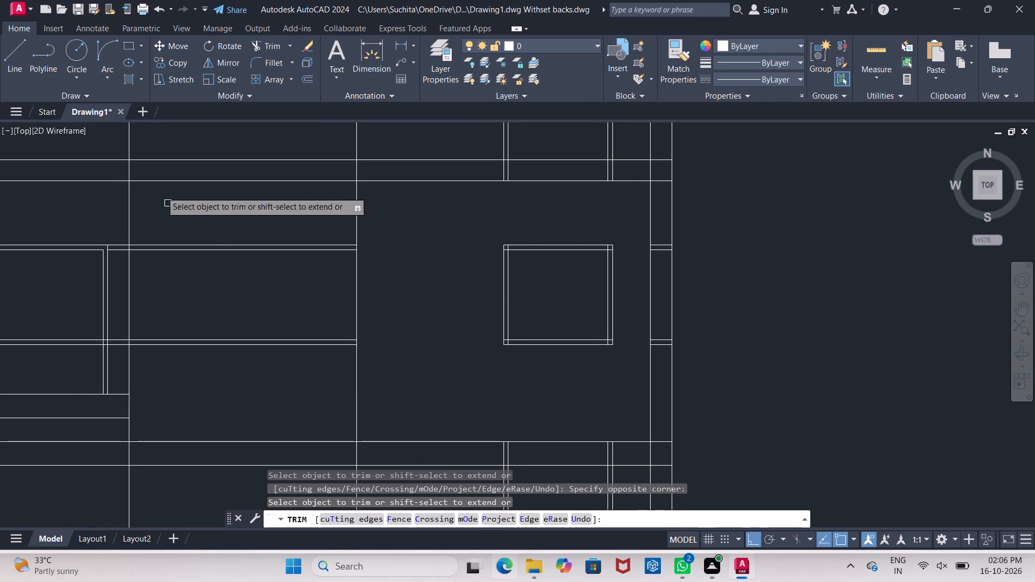
Trim the paired head and sill lines out of the wall bay just beside the framed door opening.
{"action": "left_click_drag", "start_coordinate": [168, 209], "coordinate": [166, 357]}
Trim the two sill-level lines inside the framed door opening and on both sides of its frame.
{"action": "middle_click_drag", "start_coordinate": [230, 321], "coordinate": [376, 347]}
{"action": "scroll", "coordinate": [233, 324], "scroll_direction": "down", "scroll_amount": 1}
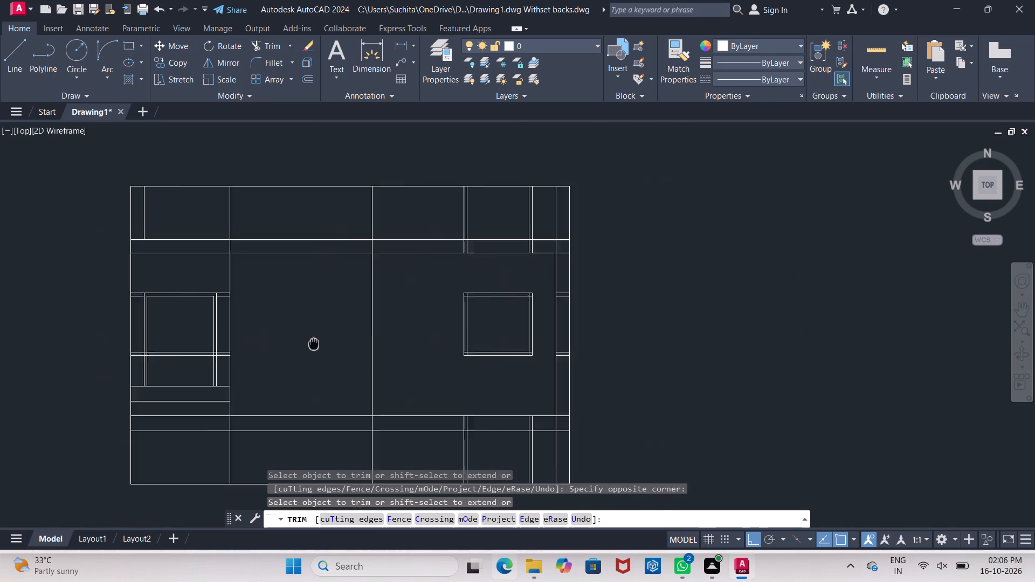
{"action": "middle_click_drag", "start_coordinate": [376, 347], "coordinate": [457, 340]}
{"action": "scroll", "coordinate": [378, 325], "scroll_direction": "up", "scroll_amount": 3}
{"action": "middle_click_drag", "start_coordinate": [382, 318], "coordinate": [391, 212]}
{"action": "scroll", "coordinate": [391, 212], "scroll_direction": "down", "scroll_amount": 2}
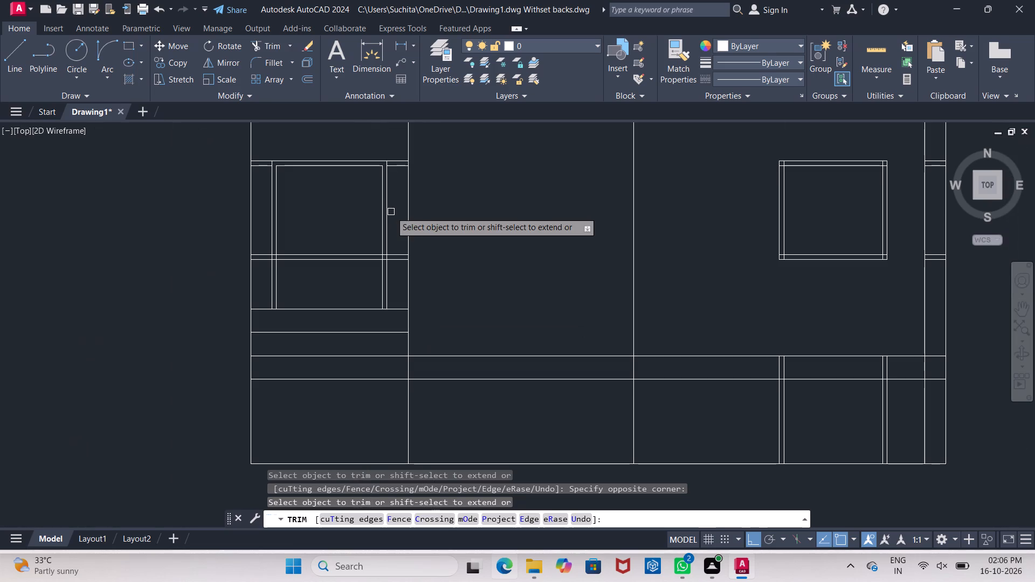
{"action": "scroll", "coordinate": [388, 232], "scroll_direction": "down", "scroll_amount": 1}
{"action": "middle_click_drag", "start_coordinate": [446, 262], "coordinate": [446, 288]}
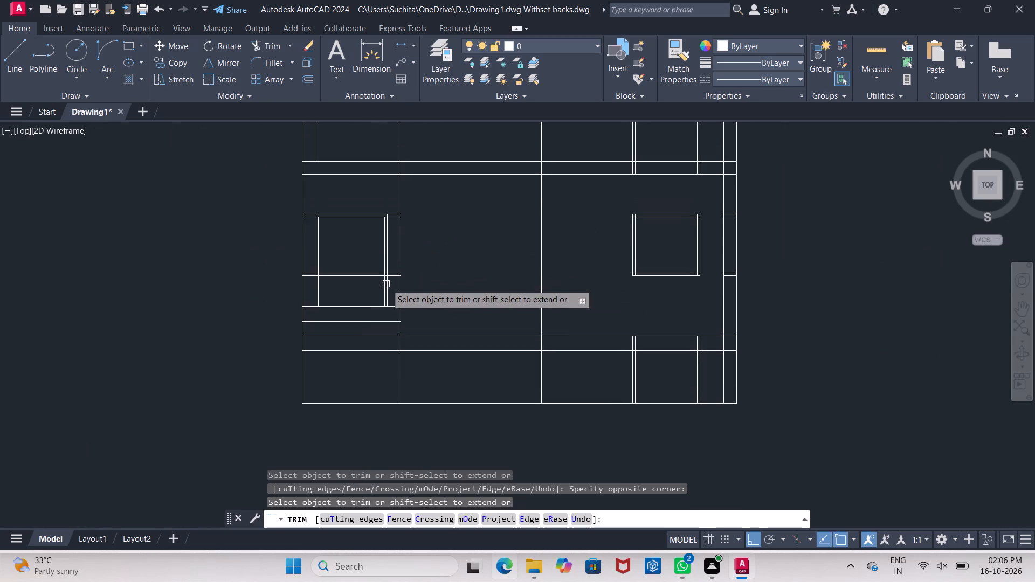
{"action": "scroll", "coordinate": [378, 279], "scroll_direction": "up", "scroll_amount": 2}
{"action": "left_click_drag", "start_coordinate": [312, 212], "coordinate": [306, 296]}
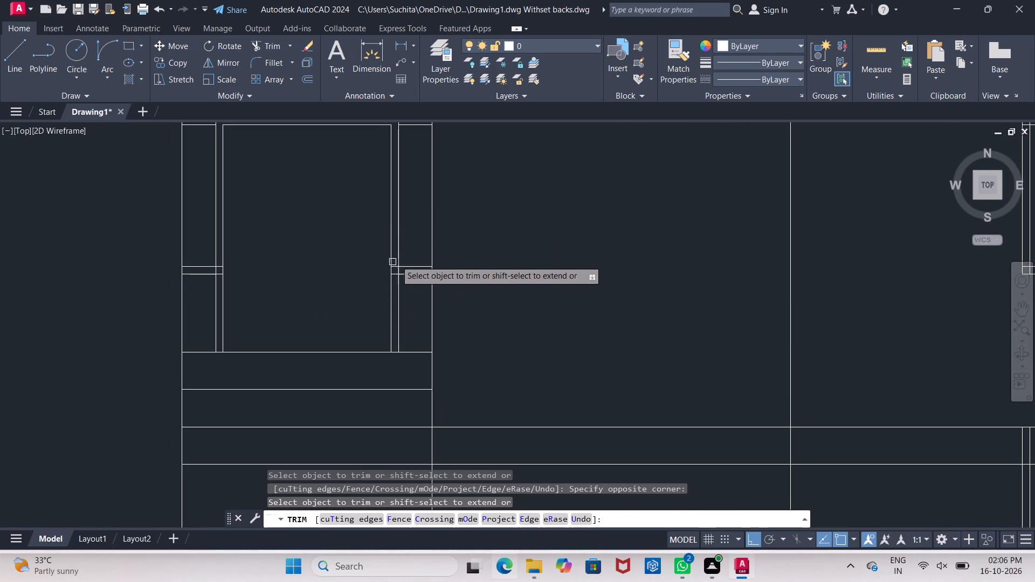
{"action": "left_click_drag", "start_coordinate": [417, 244], "coordinate": [413, 308]}
{"action": "scroll", "coordinate": [401, 280], "scroll_direction": "up", "scroll_amount": 2}
{"action": "scroll", "coordinate": [404, 286], "scroll_direction": "down", "scroll_amount": 1}
{"action": "left_click", "coordinate": [410, 305]}
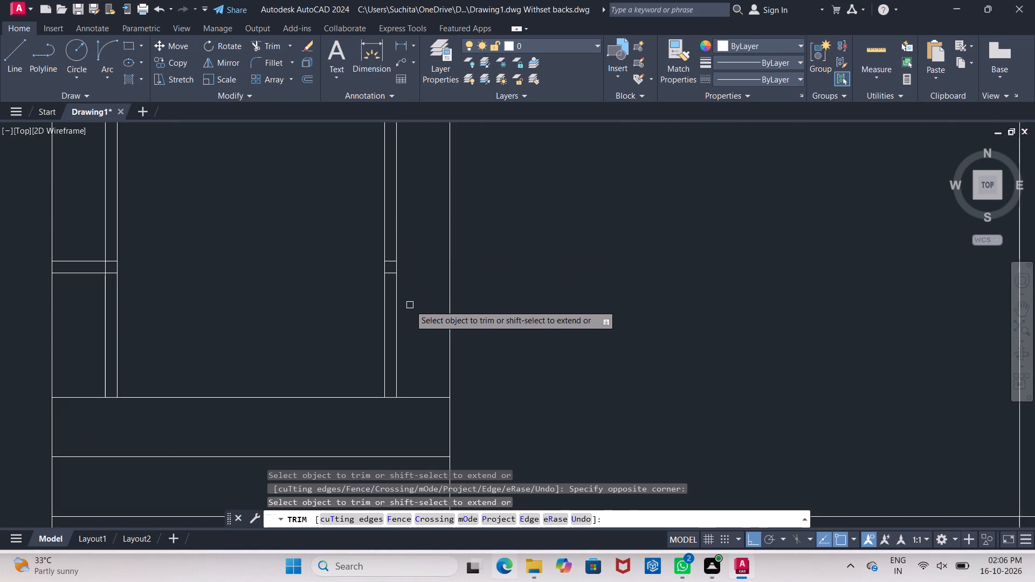
{"action": "scroll", "coordinate": [388, 283], "scroll_direction": "up", "scroll_amount": 2}
{"action": "left_click", "coordinate": [394, 230]}
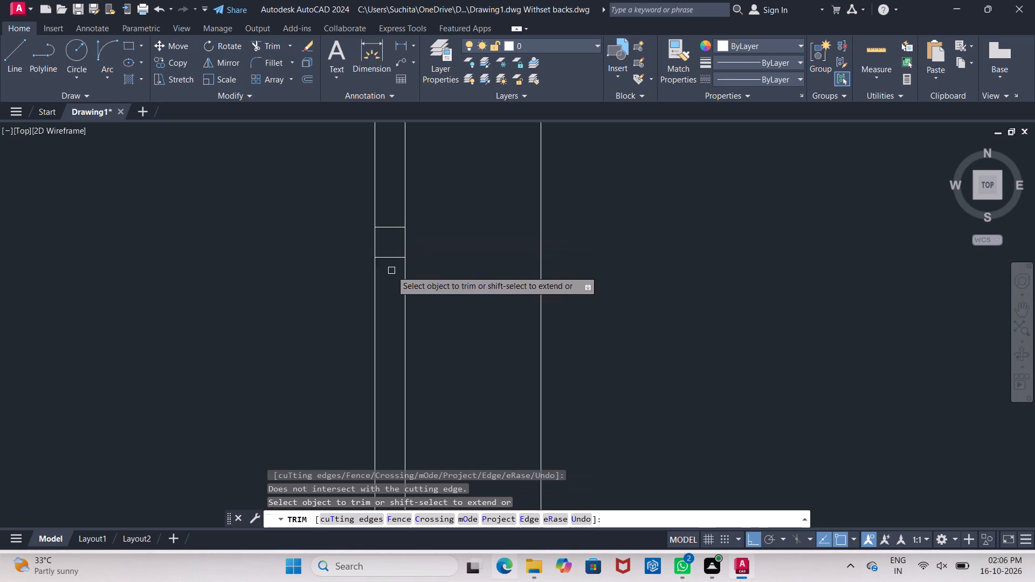
{"action": "scroll", "coordinate": [391, 272], "scroll_direction": "down", "scroll_amount": 3}
{"action": "scroll", "coordinate": [192, 260], "scroll_direction": "up", "scroll_amount": 1}
{"action": "left_click", "coordinate": [199, 262]}
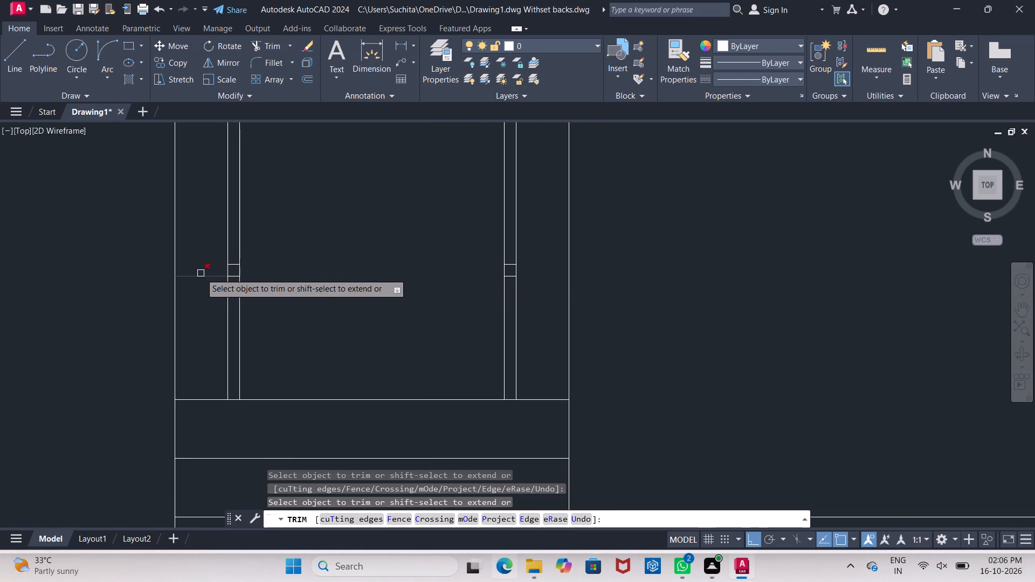
{"action": "left_click", "coordinate": [201, 273]}
{"action": "key", "text": "Escape"}
Erase the leftover short sill-line pieces inside both jambs of the door frame.
{"action": "left_click", "coordinate": [234, 266]}
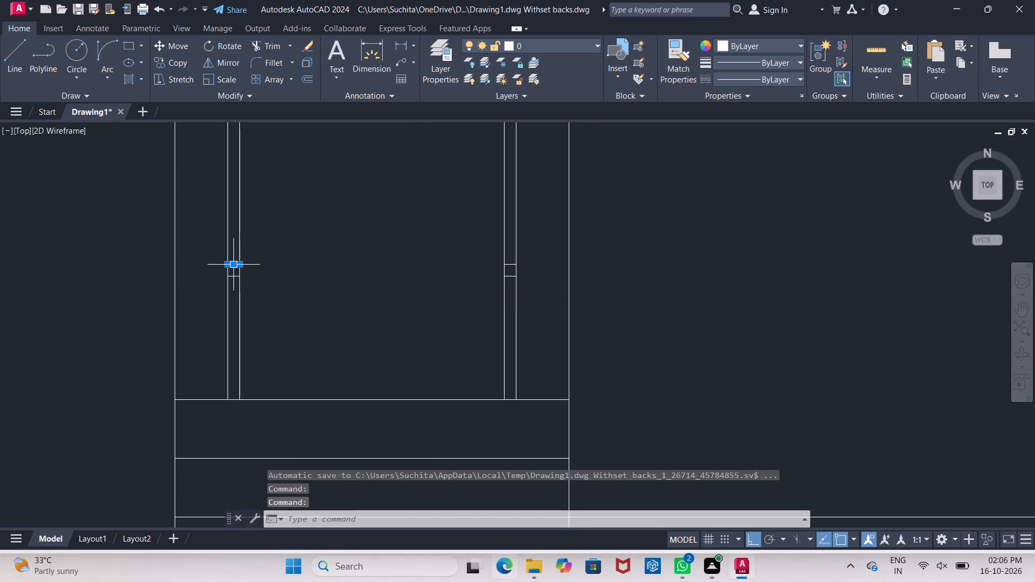
{"action": "left_click", "coordinate": [234, 274]}
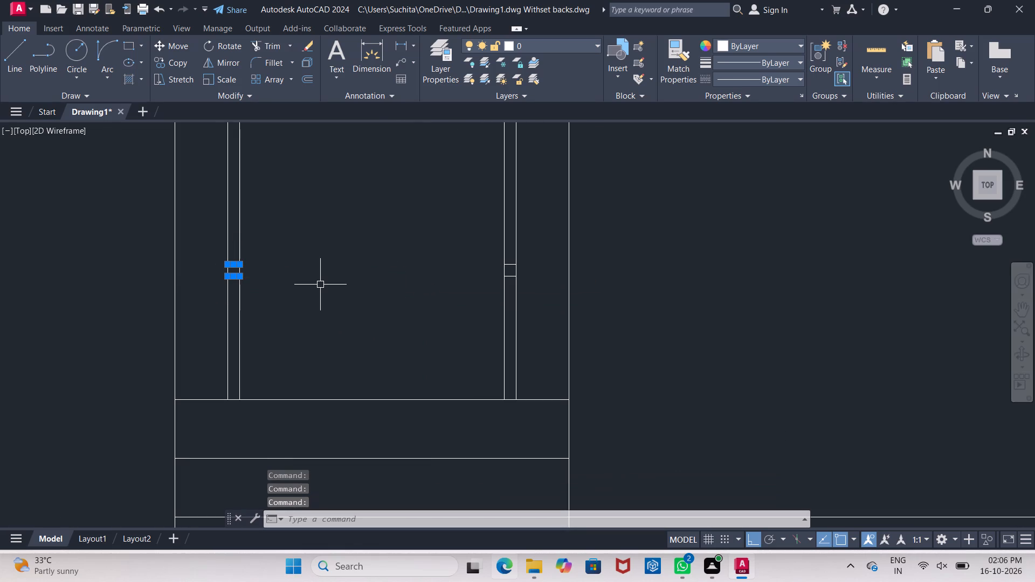
{"action": "key", "text": "Delete"}
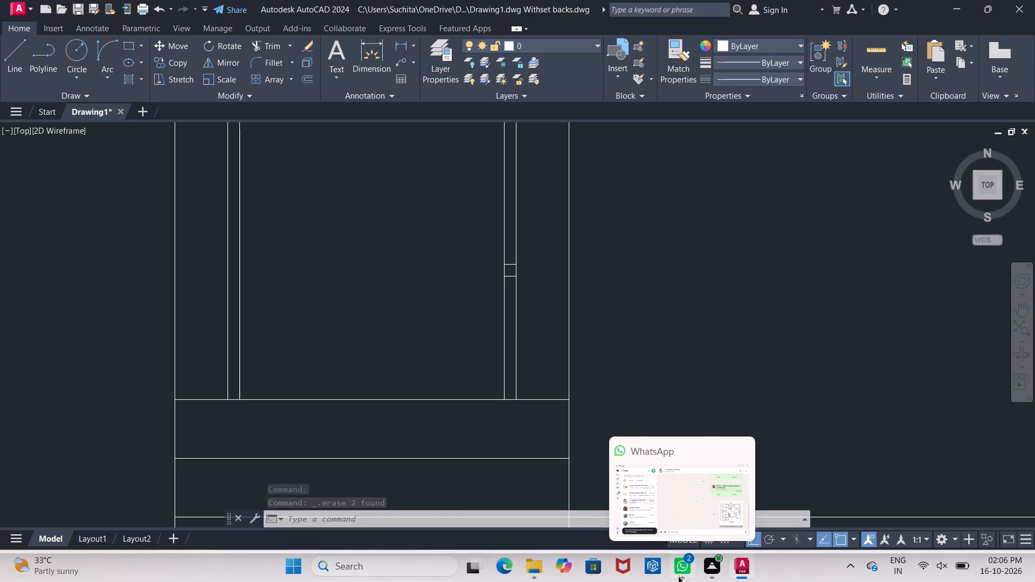
{"action": "left_click", "coordinate": [450, 269]}
{"action": "scroll", "coordinate": [493, 287], "scroll_direction": "up", "scroll_amount": 3}
{"action": "middle_click_drag", "start_coordinate": [494, 287], "coordinate": [487, 293]}
{"action": "key", "text": "Escape"}
{"action": "left_click", "coordinate": [543, 248]}
{"action": "left_click", "coordinate": [544, 200]}
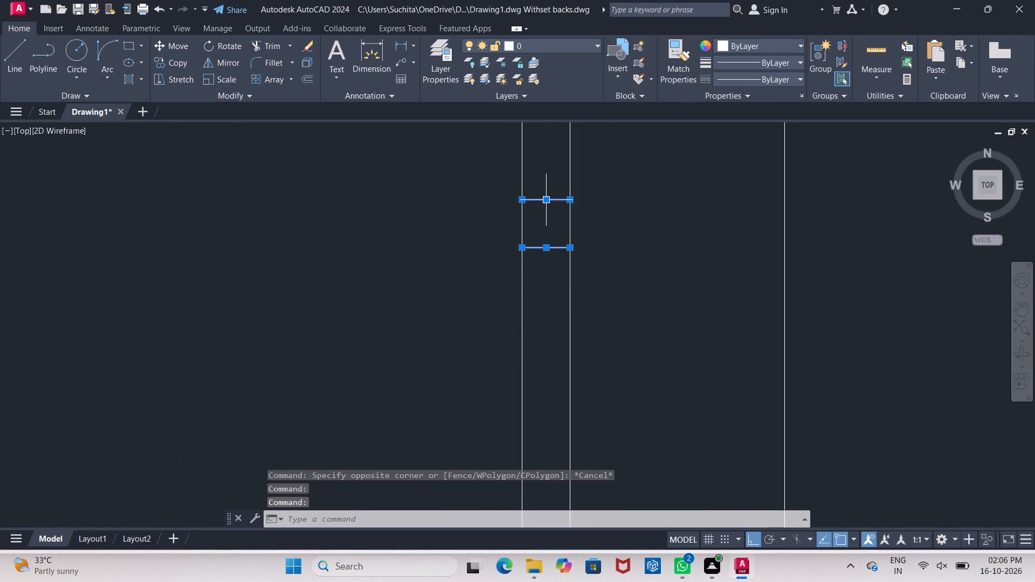
{"action": "key", "text": "Delete"}
{"action": "scroll", "coordinate": [544, 207], "scroll_direction": "down", "scroll_amount": 5}
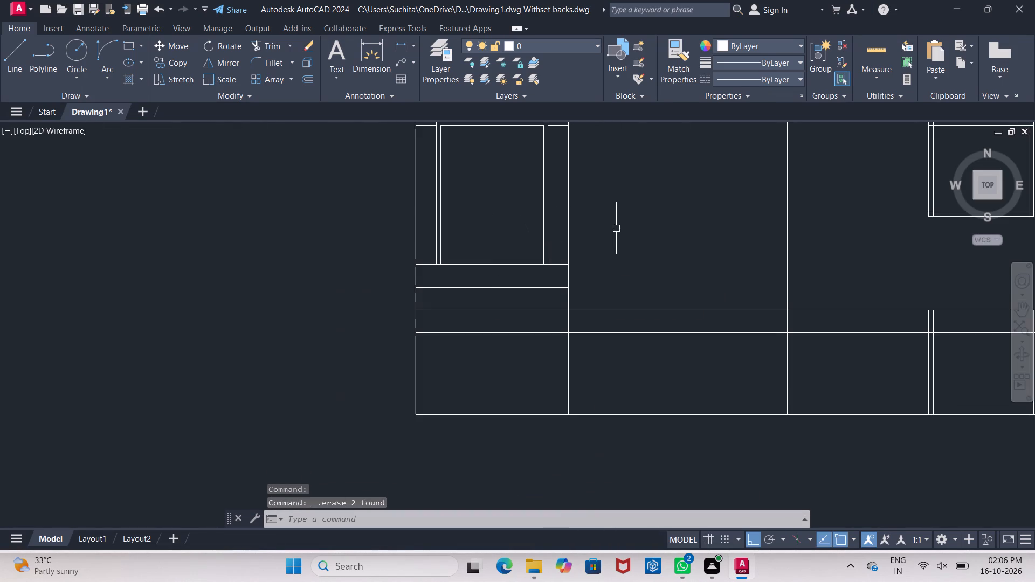
Trim the upper head line on both sides of the door frame and erase the lower head line's leftover side pieces.
{"action": "scroll", "coordinate": [616, 228], "scroll_direction": "down", "scroll_amount": 1}
{"action": "middle_click_drag", "start_coordinate": [616, 228], "coordinate": [605, 305]}
{"action": "scroll", "coordinate": [529, 227], "scroll_direction": "up", "scroll_amount": 3}
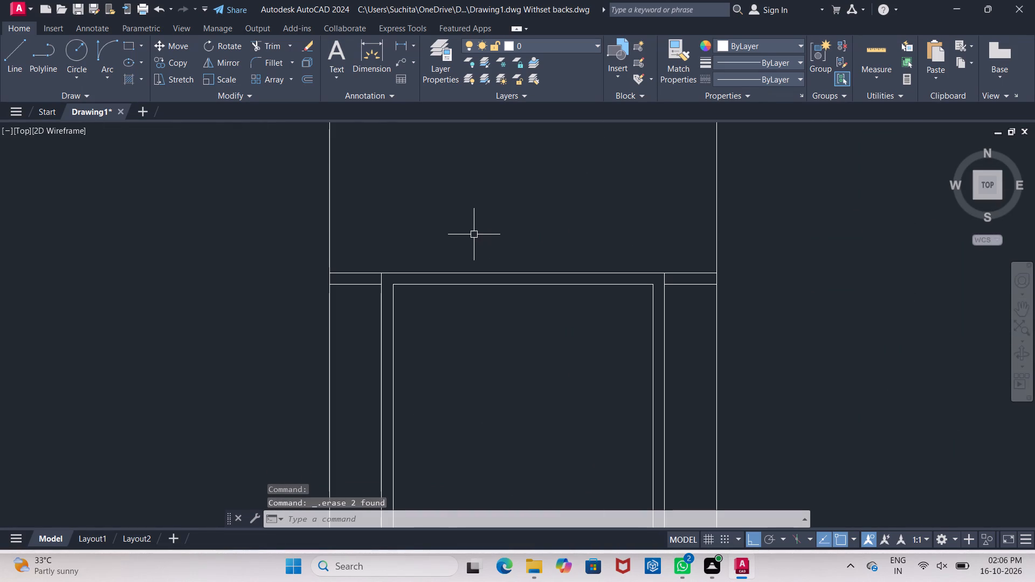
{"action": "type", "text": "tr"}
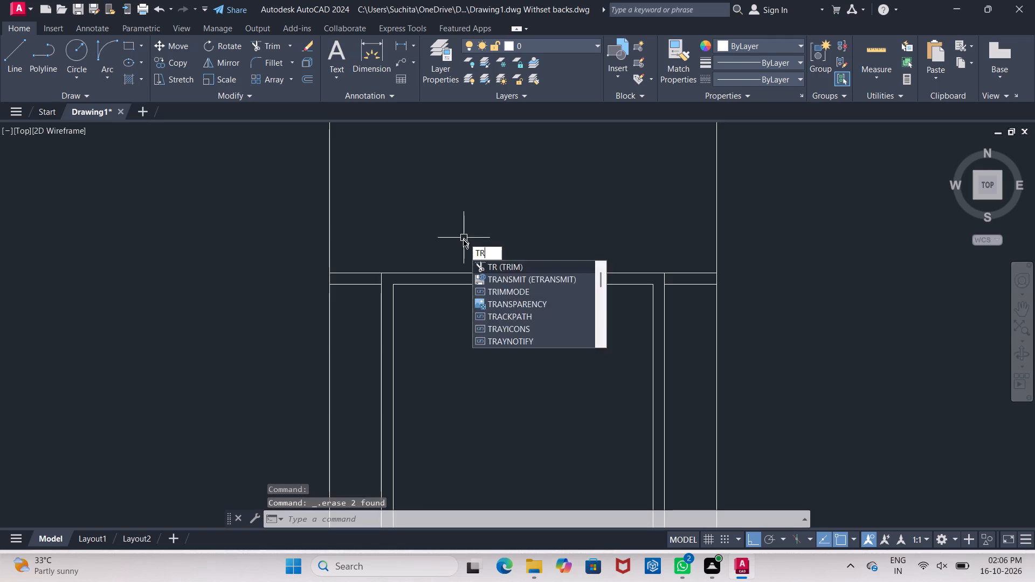
{"action": "key", "text": "Return"}
{"action": "key", "text": "Return"}
{"action": "left_click_drag", "start_coordinate": [362, 241], "coordinate": [362, 263]}
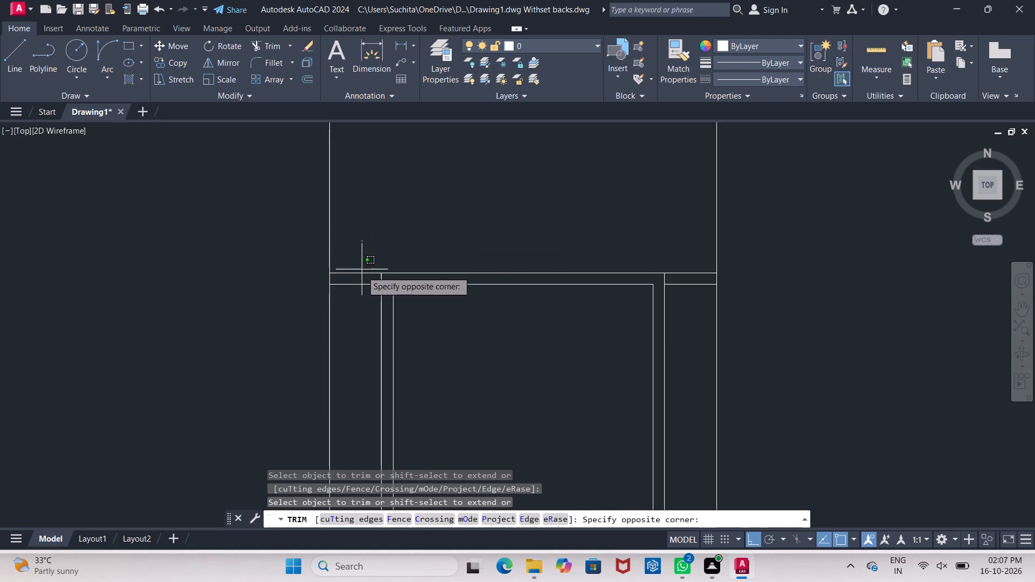
{"action": "left_click", "coordinate": [358, 294]}
{"action": "left_click", "coordinate": [356, 283]}
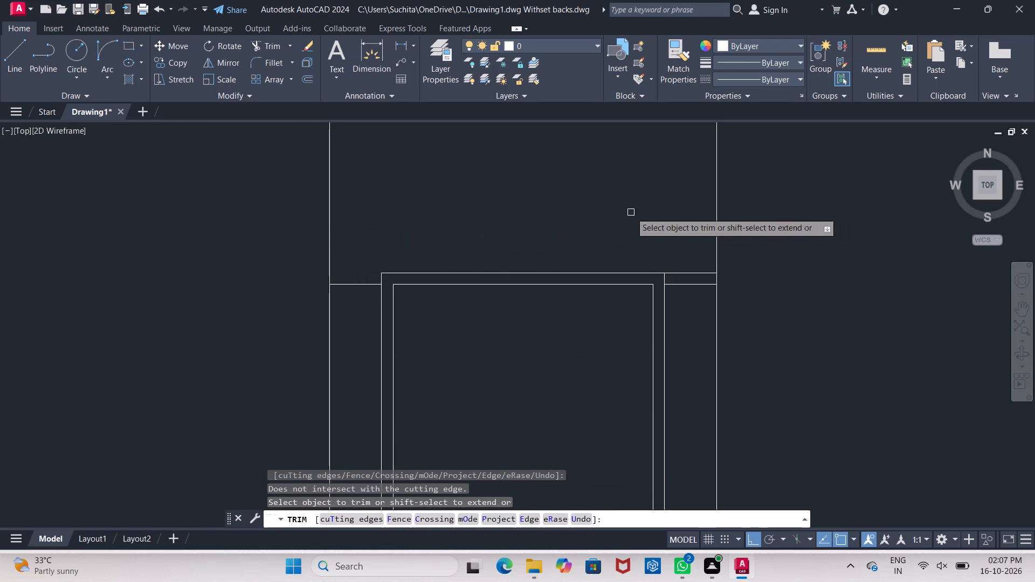
{"action": "left_click_drag", "start_coordinate": [670, 217], "coordinate": [692, 318]}
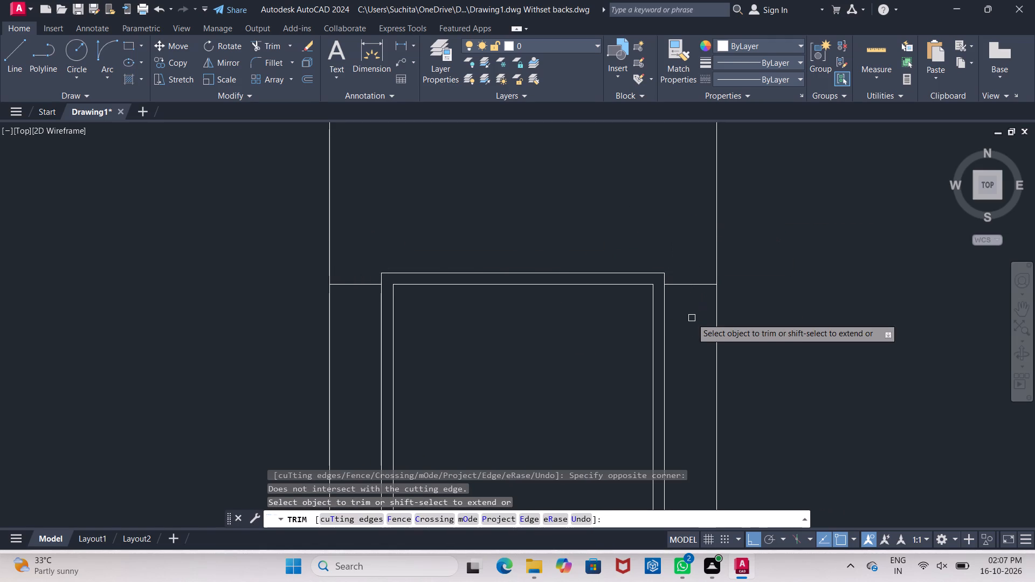
{"action": "key", "text": "Escape"}
{"action": "left_click", "coordinate": [688, 285]}
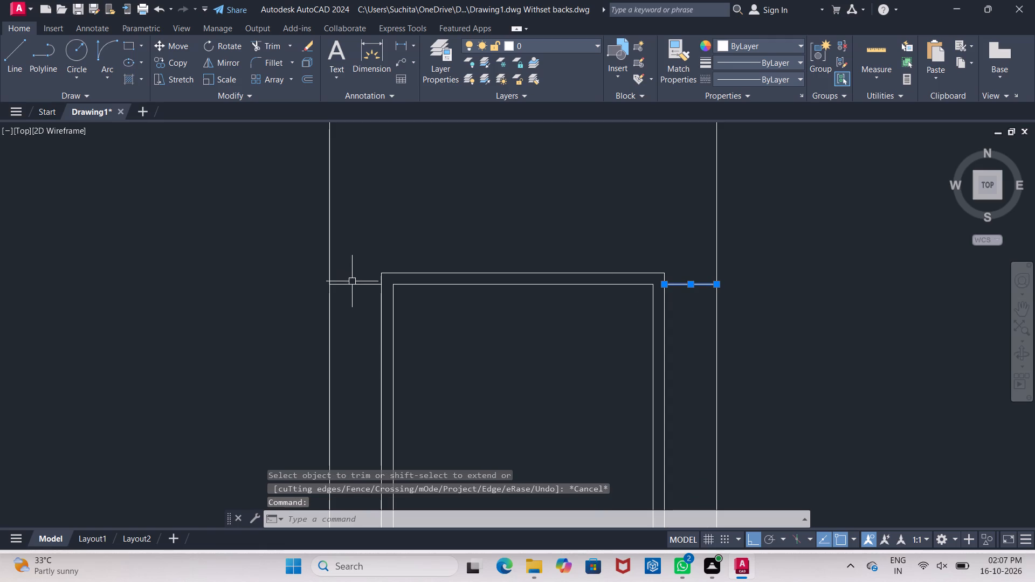
{"action": "left_click", "coordinate": [354, 285]}
{"action": "key", "text": "Delete"}
Erase the four vertical projection lines above the window, between the top line and the slab's lower line.
{"action": "scroll", "coordinate": [354, 285], "scroll_direction": "down", "scroll_amount": 4}
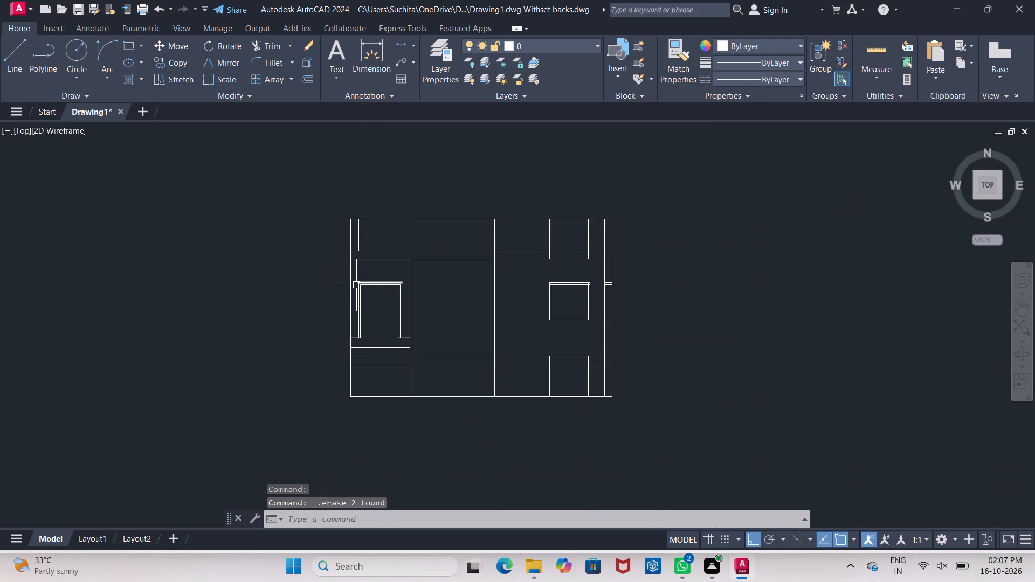
{"action": "scroll", "coordinate": [570, 275], "scroll_direction": "up", "scroll_amount": 1}
{"action": "middle_click_drag", "start_coordinate": [570, 275], "coordinate": [525, 299]}
{"action": "key", "text": "Escape"}
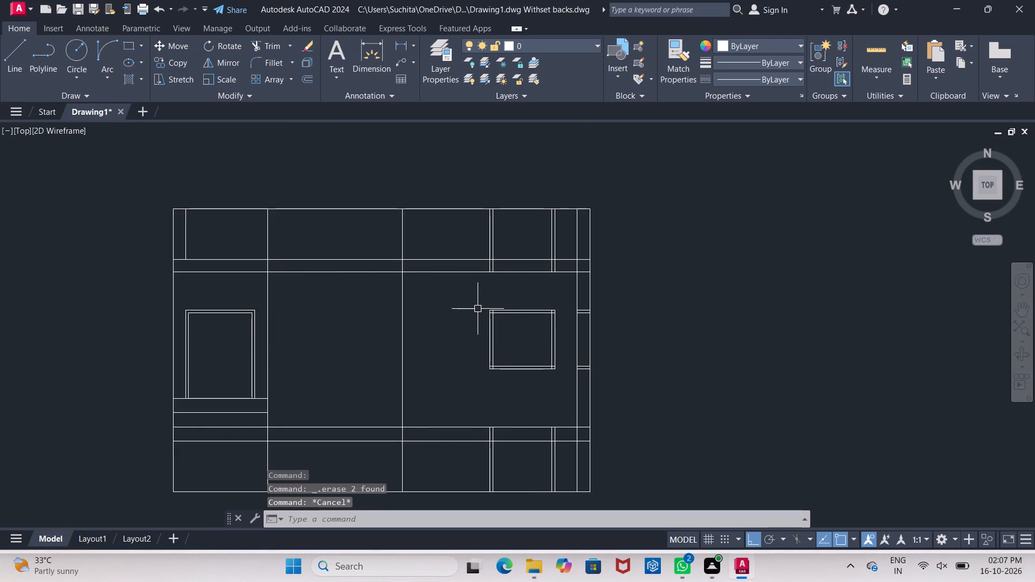
{"action": "type", "text": "tr"}
{"action": "key", "text": "Escape"}
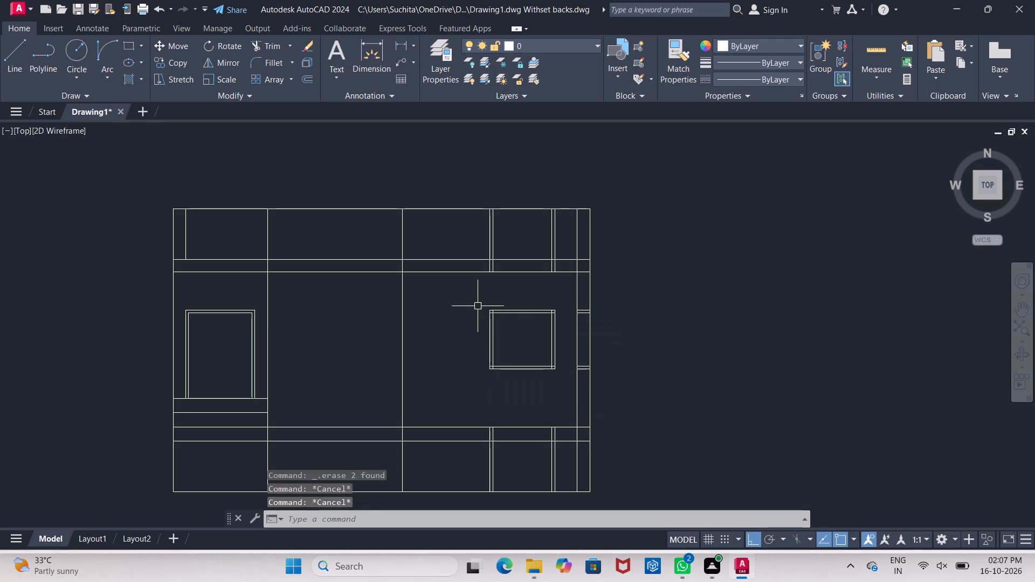
{"action": "scroll", "coordinate": [482, 264], "scroll_direction": "up", "scroll_amount": 2}
{"action": "left_click", "coordinate": [498, 238]}
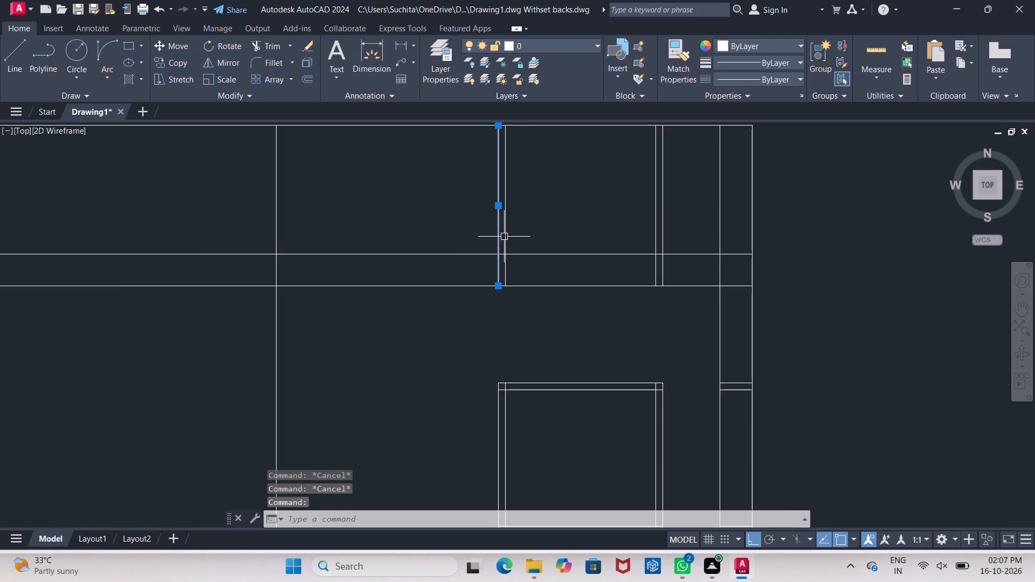
{"action": "left_click", "coordinate": [504, 237]}
{"action": "left_click", "coordinate": [654, 235]}
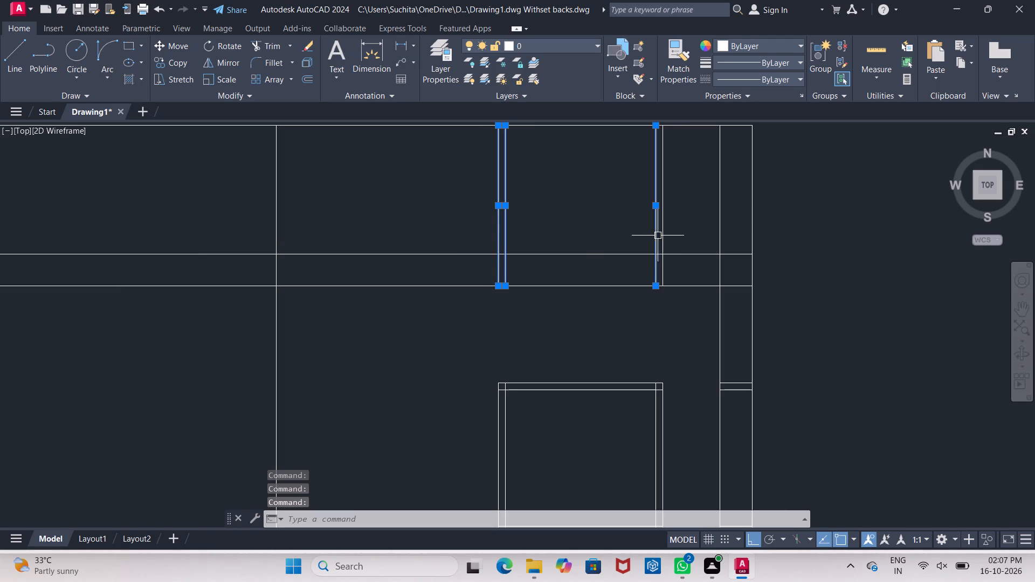
{"action": "left_click", "coordinate": [662, 234]}
{"action": "key", "text": "Delete"}
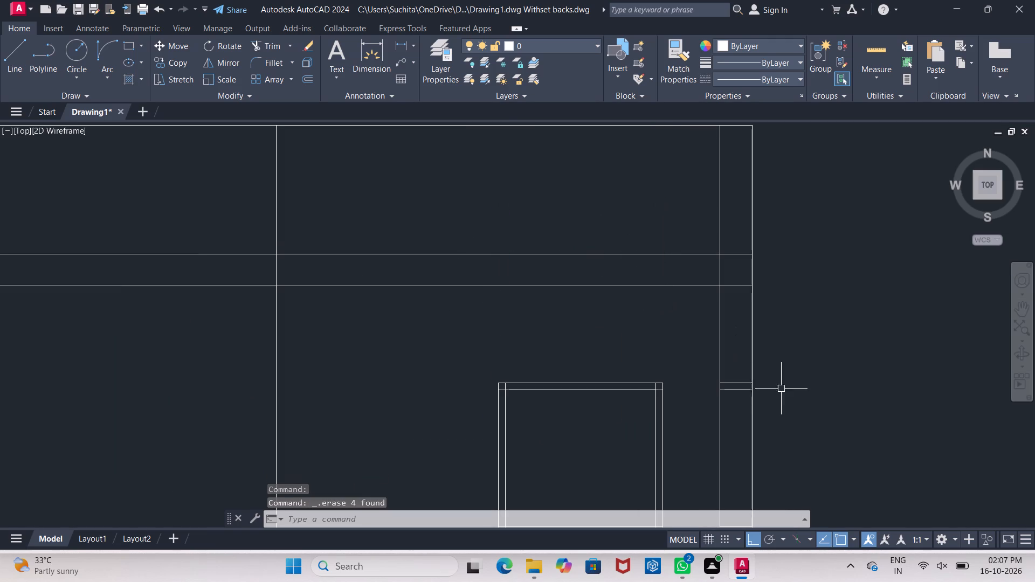
Erase the two short head-level lines in the narrow wall strip beside the window.
{"action": "scroll", "coordinate": [724, 390], "scroll_direction": "up", "scroll_amount": 2}
{"action": "middle_click_drag", "start_coordinate": [726, 383], "coordinate": [679, 318]}
{"action": "left_click", "coordinate": [697, 310]}
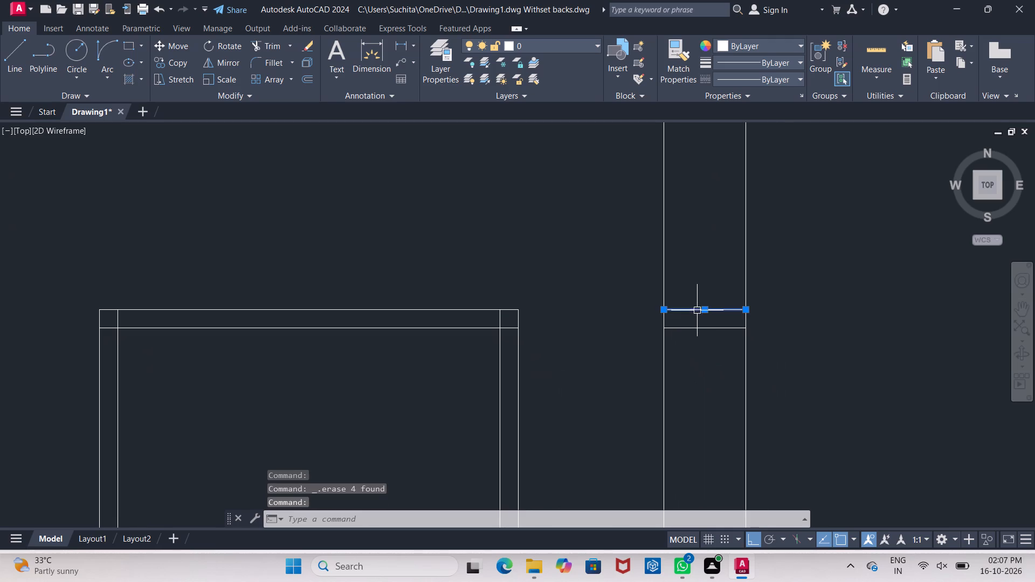
{"action": "left_click", "coordinate": [703, 327]}
{"action": "key", "text": "Delete"}
Erase the four vertical projection lines below the window, down to the elevation's bottom line.
{"action": "scroll", "coordinate": [703, 328], "scroll_direction": "down", "scroll_amount": 2}
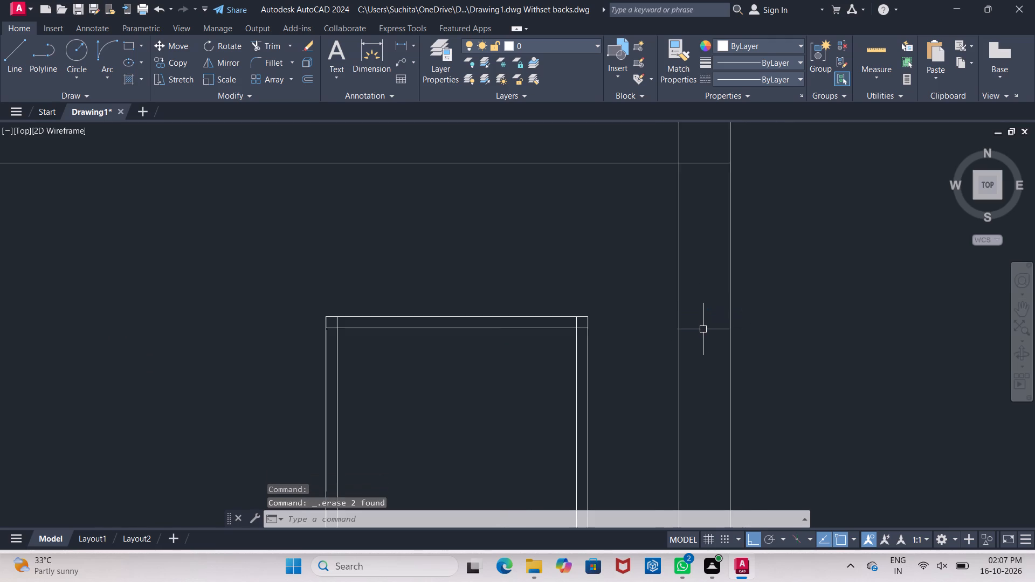
{"action": "middle_click_drag", "start_coordinate": [658, 260], "coordinate": [615, 339]}
{"action": "scroll", "coordinate": [618, 328], "scroll_direction": "down", "scroll_amount": 2}
{"action": "middle_click_drag", "start_coordinate": [616, 336], "coordinate": [599, 267]}
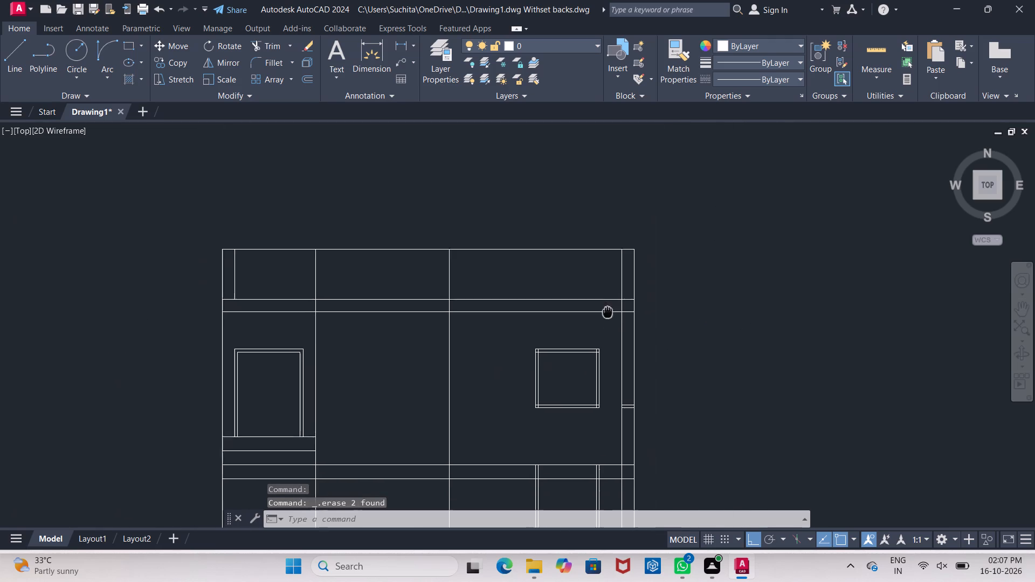
{"action": "middle_click_drag", "start_coordinate": [599, 267], "coordinate": [597, 170]}
{"action": "scroll", "coordinate": [522, 355], "scroll_direction": "up", "scroll_amount": 2}
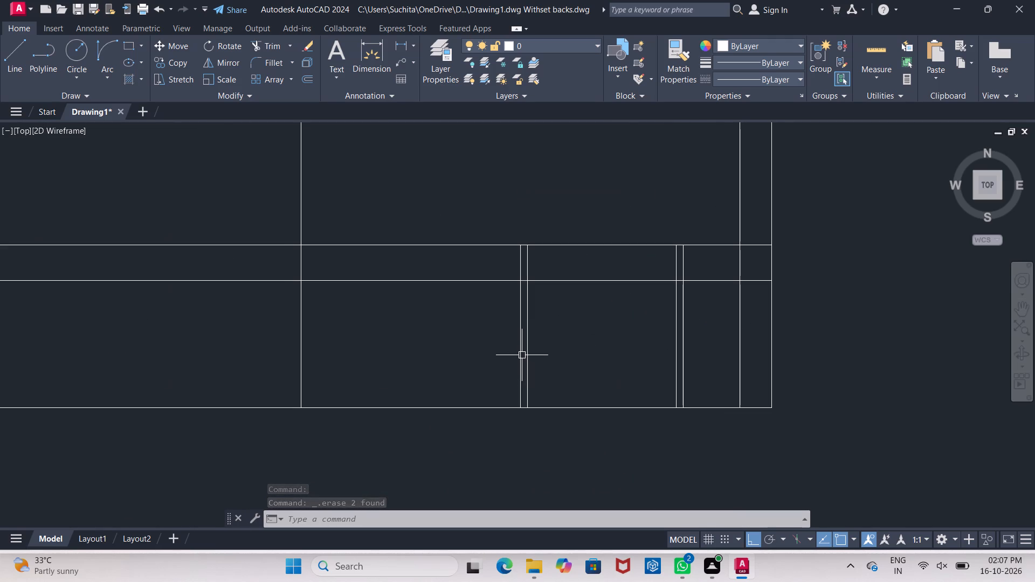
{"action": "left_click", "coordinate": [521, 359]}
{"action": "left_click", "coordinate": [527, 357]}
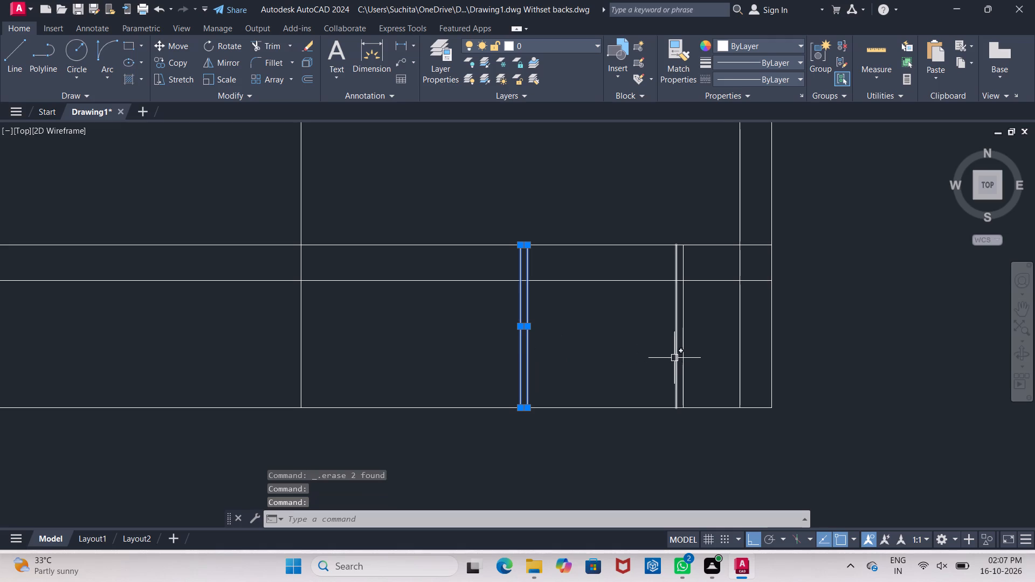
{"action": "left_click", "coordinate": [675, 355]}
{"action": "left_click", "coordinate": [682, 362]}
{"action": "key", "text": "Delete"}
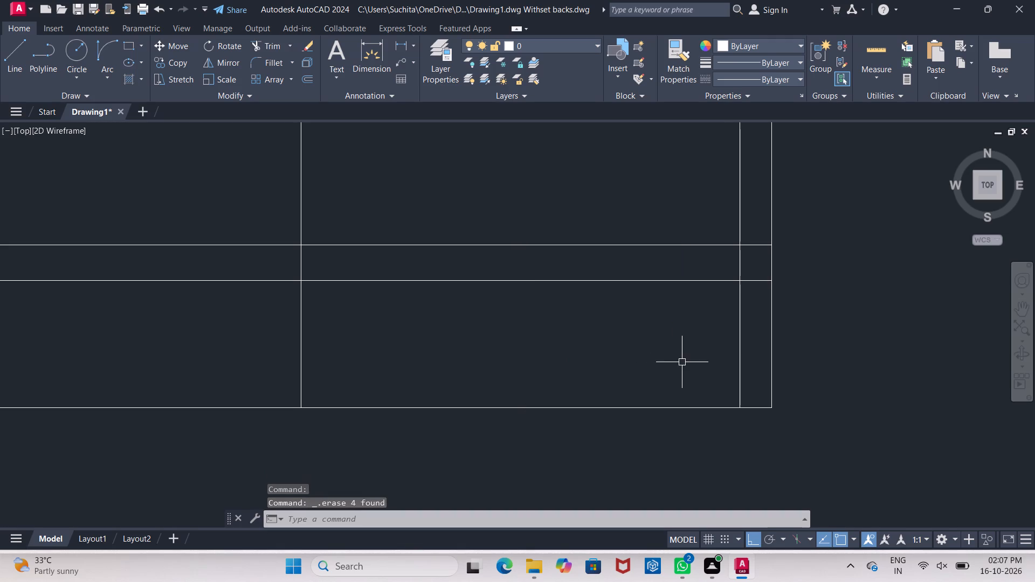
Trim the three interior vertical lines between the lower slab's bottom line and the elevation's bottom line.
{"action": "scroll", "coordinate": [684, 363], "scroll_direction": "down", "scroll_amount": 3}
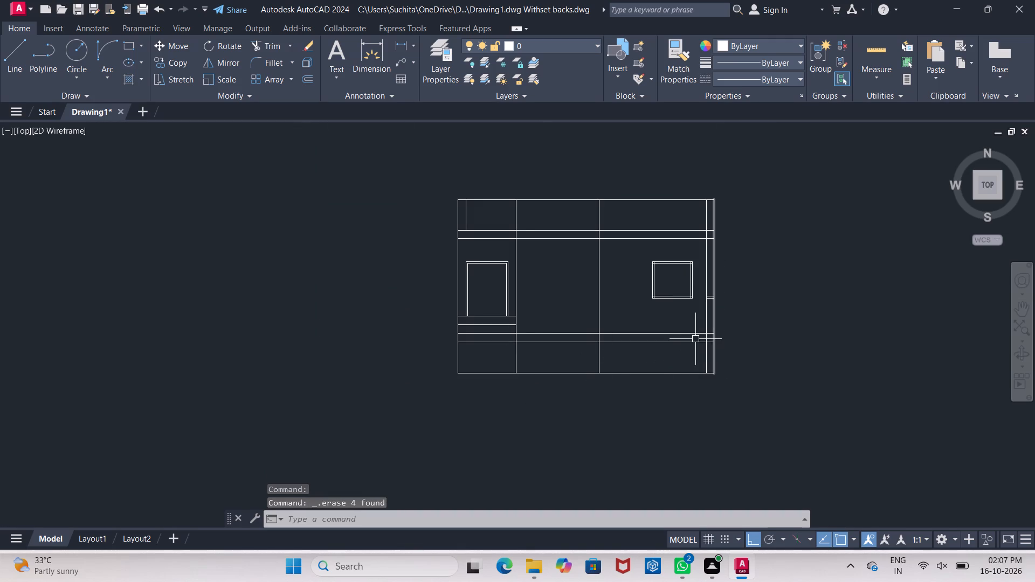
{"action": "scroll", "coordinate": [707, 346], "scroll_direction": "up", "scroll_amount": 1}
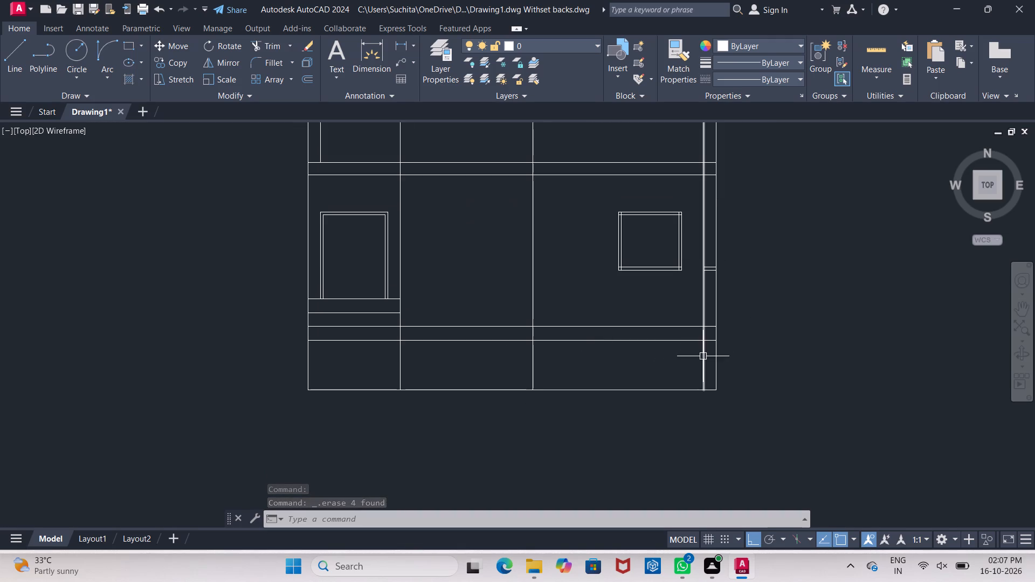
{"action": "key", "text": "t"}
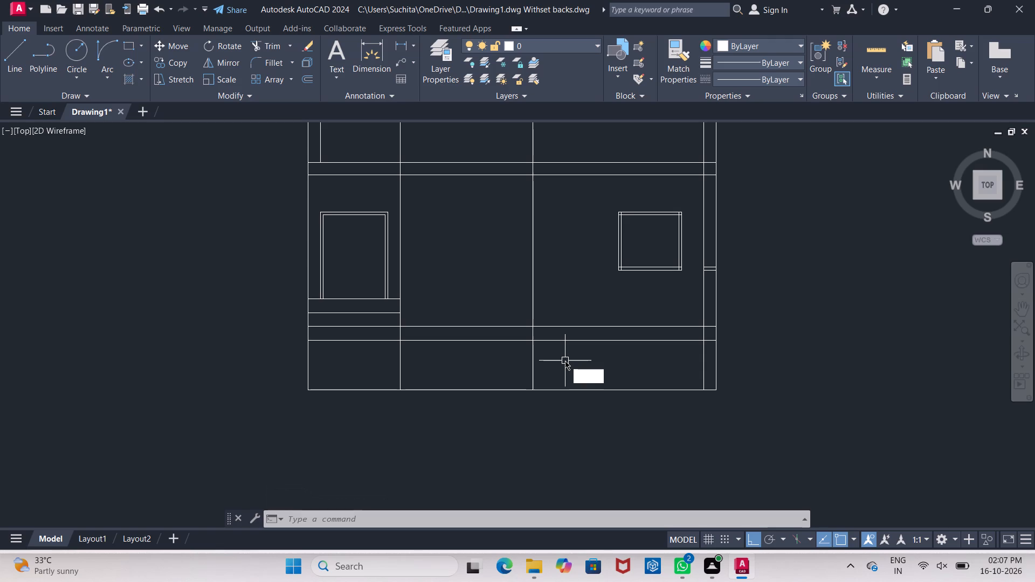
{"action": "key", "text": "r"}
{"action": "key", "text": "Return"}
{"action": "key", "text": "Return"}
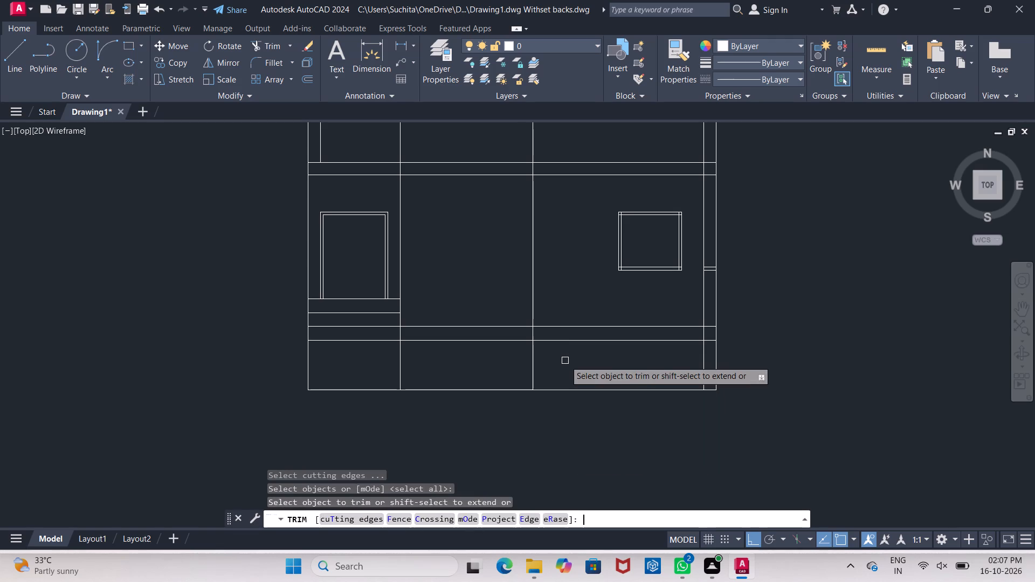
{"action": "left_click_drag", "start_coordinate": [337, 355], "coordinate": [541, 365]}
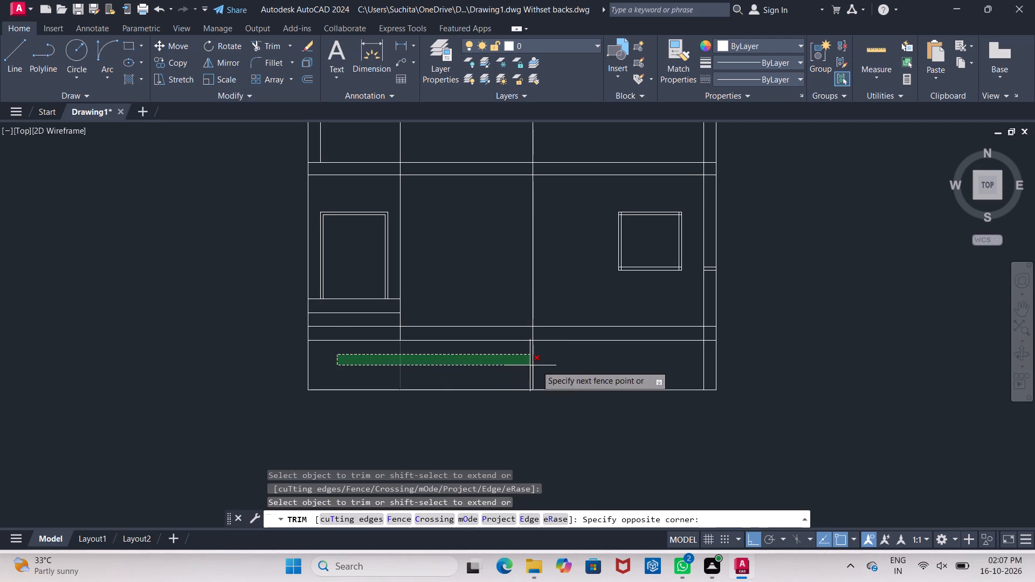
{"action": "left_click_drag", "start_coordinate": [541, 365], "coordinate": [694, 365]}
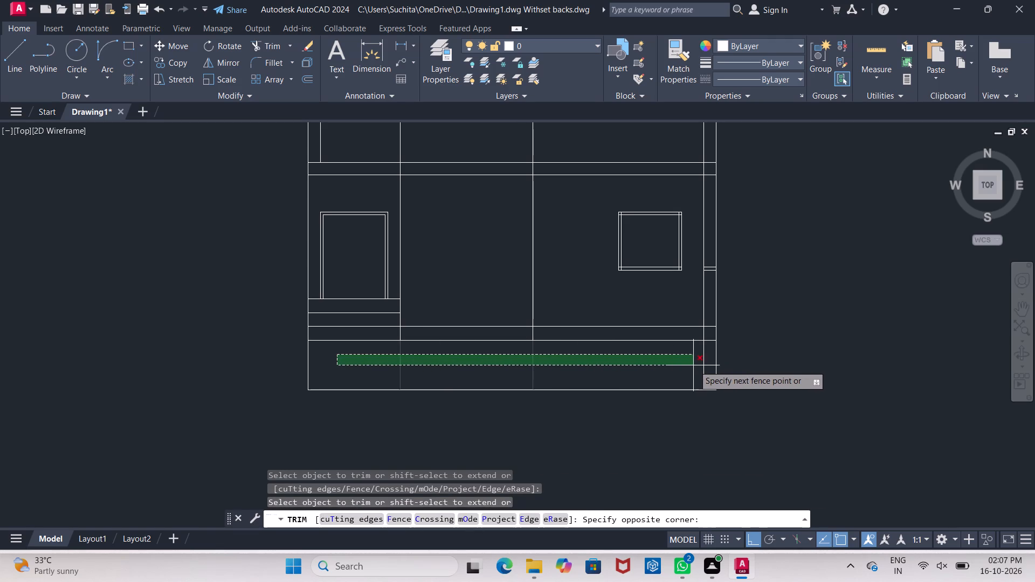
{"action": "left_click_drag", "start_coordinate": [694, 365], "coordinate": [707, 365]}
{"action": "left_click", "coordinate": [709, 365]}
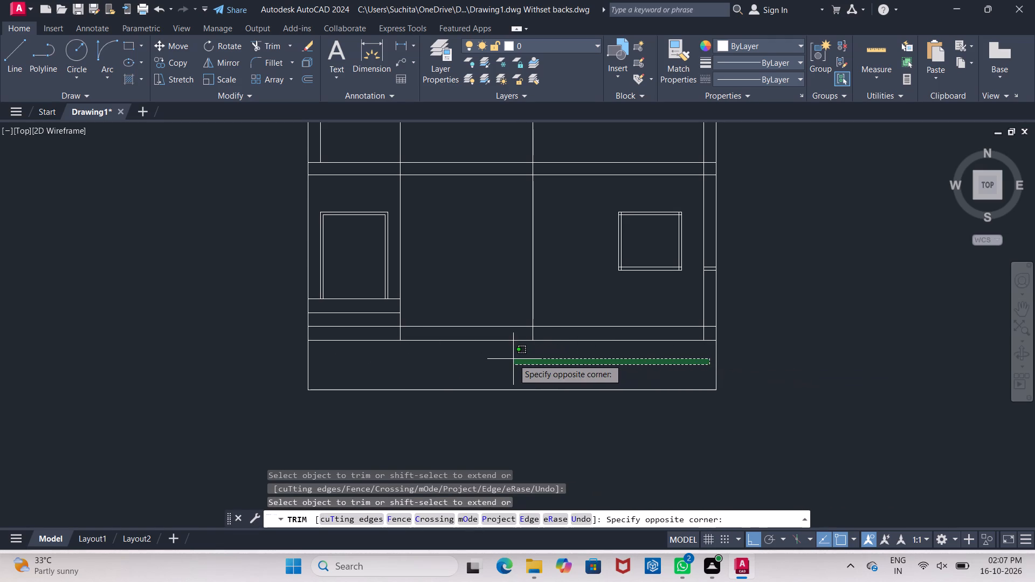
{"action": "left_click", "coordinate": [513, 359]}
{"action": "middle_click_drag", "start_coordinate": [371, 362], "coordinate": [292, 389]}
{"action": "scroll", "coordinate": [371, 362], "scroll_direction": "up", "scroll_amount": 1}
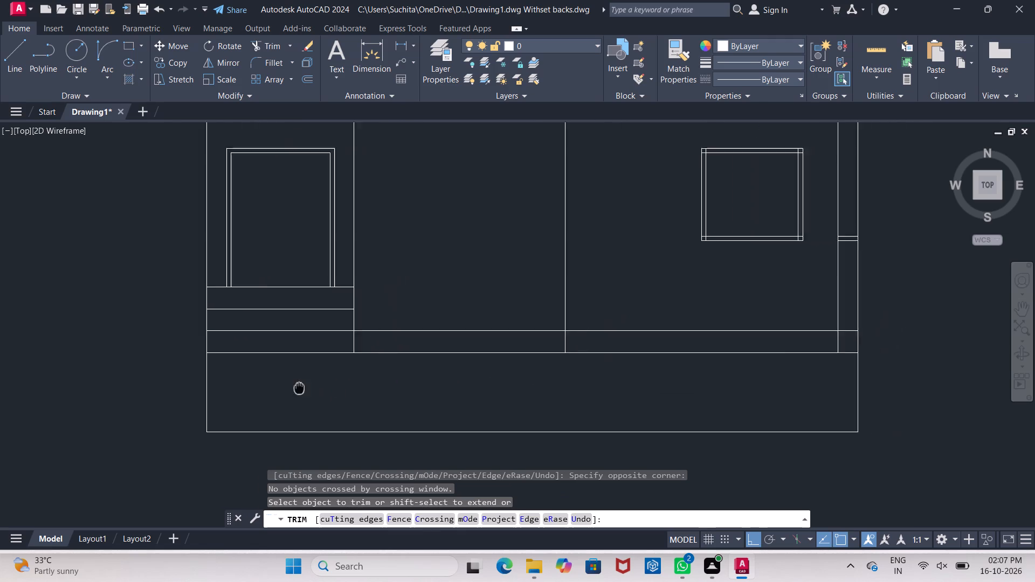
{"action": "middle_click_drag", "start_coordinate": [292, 389], "coordinate": [236, 421]}
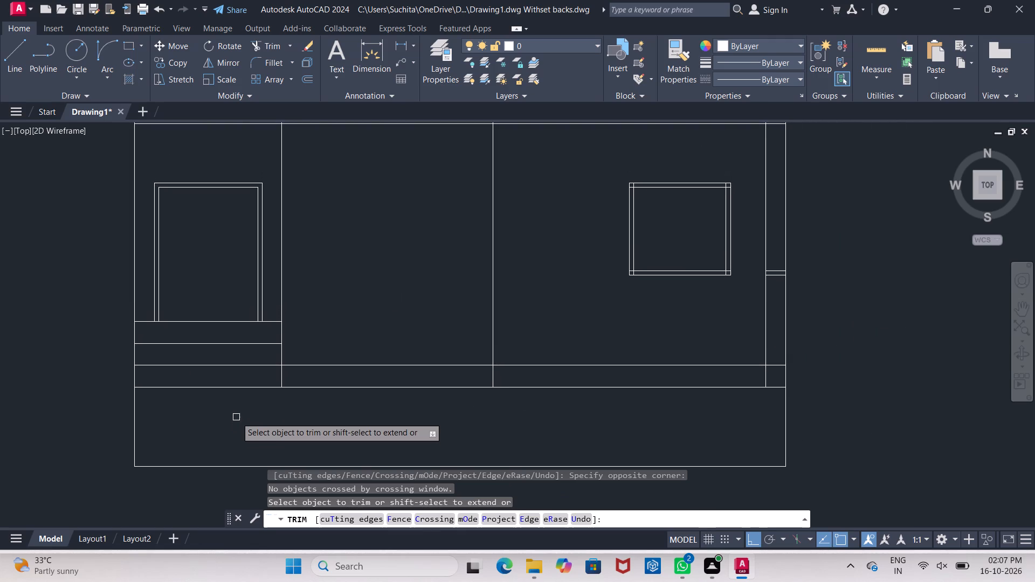
{"action": "scroll", "coordinate": [234, 410], "scroll_direction": "down", "scroll_amount": 2}
{"action": "scroll", "coordinate": [233, 407], "scroll_direction": "up", "scroll_amount": 1}
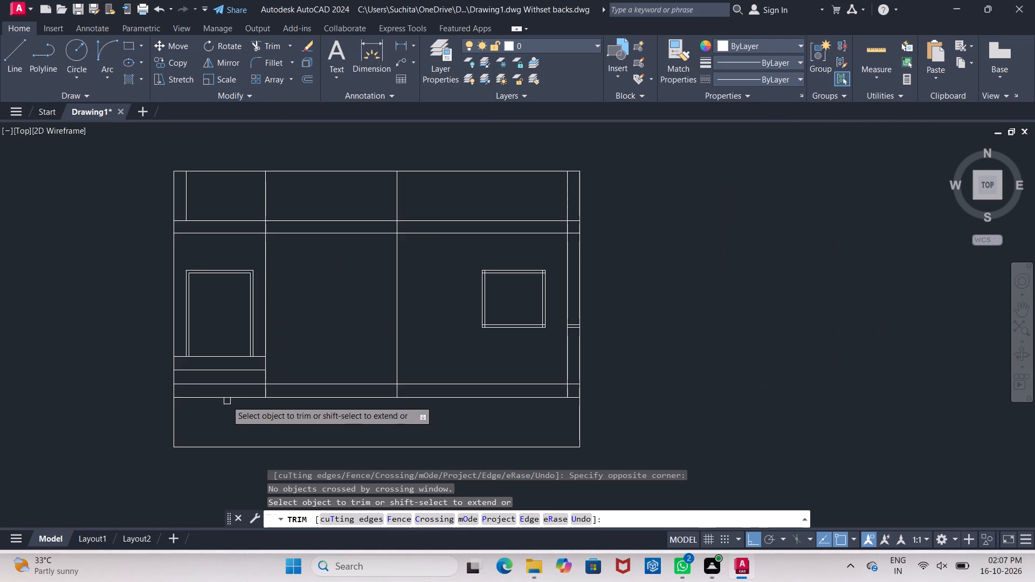
{"action": "scroll", "coordinate": [221, 395], "scroll_direction": "up", "scroll_amount": 1}
{"action": "scroll", "coordinate": [197, 348], "scroll_direction": "up", "scroll_amount": 1}
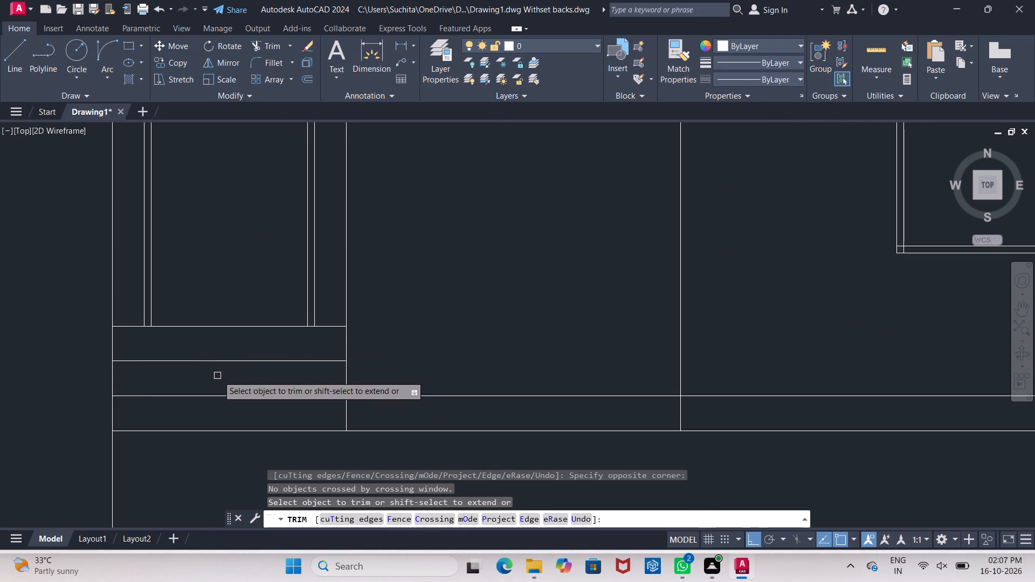
{"action": "middle_click_drag", "start_coordinate": [204, 348], "coordinate": [235, 391]}
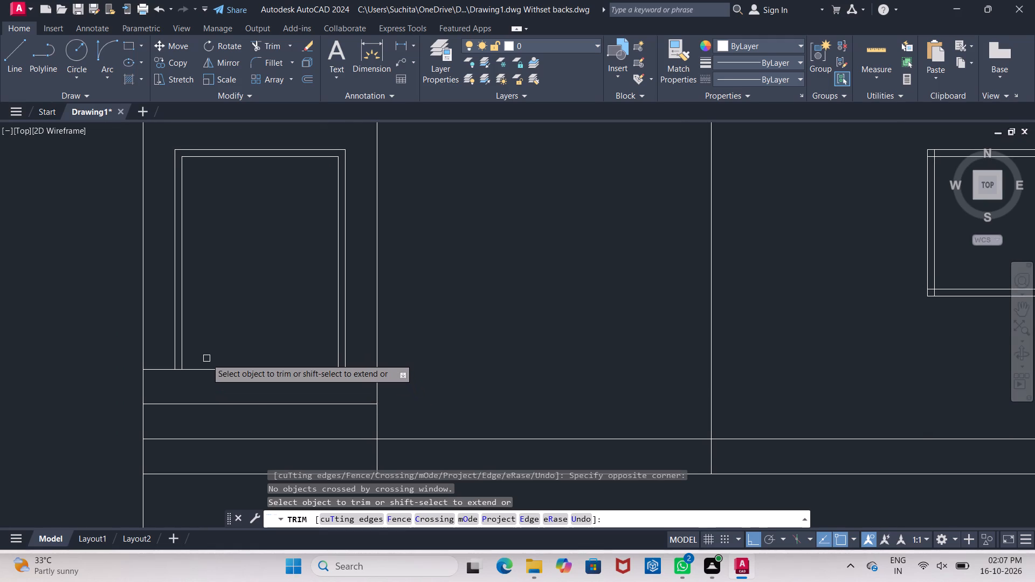
{"action": "scroll", "coordinate": [205, 356], "scroll_direction": "up", "scroll_amount": 1}
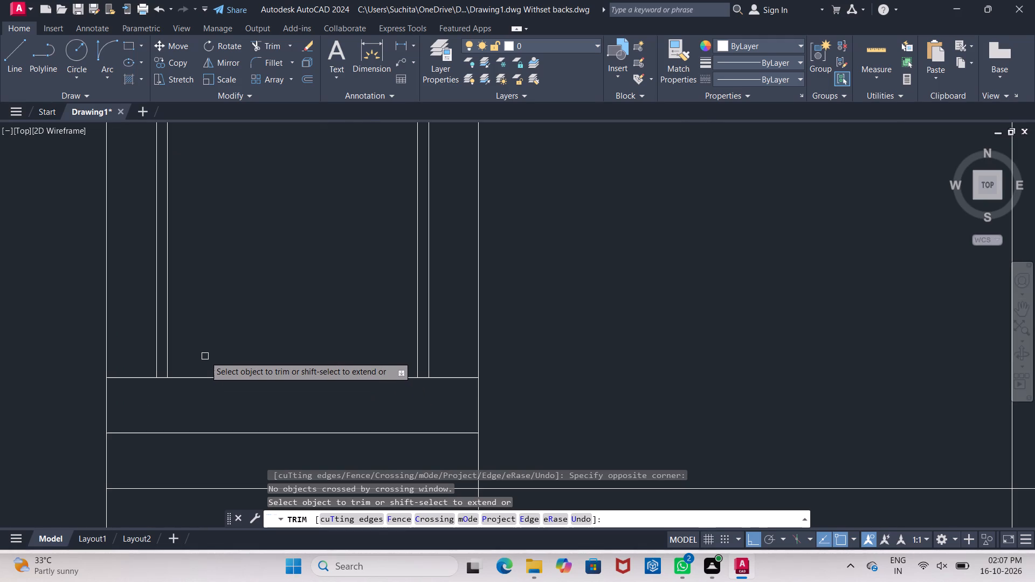
{"action": "key", "text": "Escape"}
Offset the top step line at the door's base 2" upward.
{"action": "key", "text": "o"}
{"action": "key", "text": "Return"}
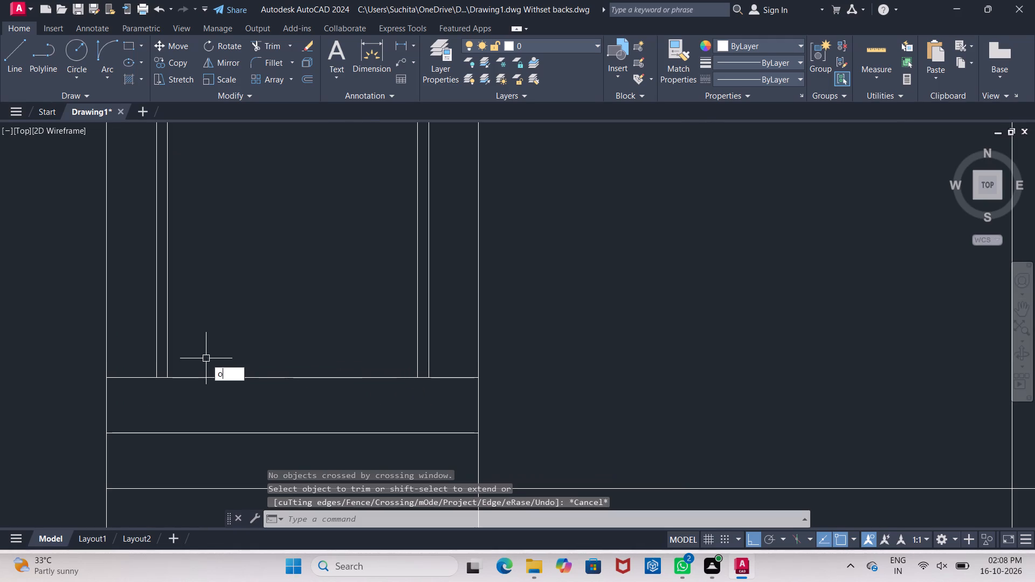
{"action": "type", "text": "2\""}
{"action": "key", "text": "Return"}
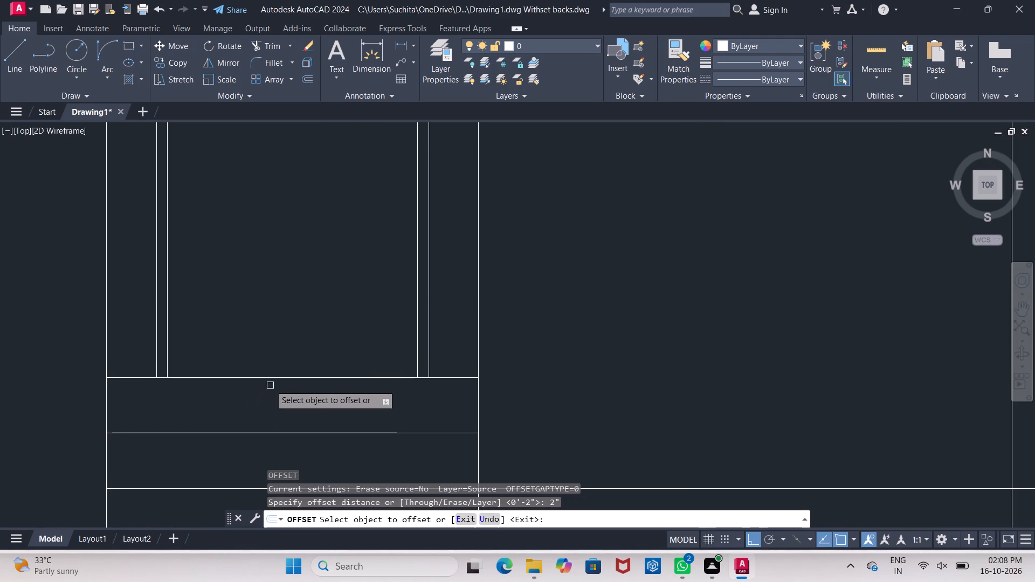
{"action": "left_click", "coordinate": [272, 378]}
{"action": "left_click", "coordinate": [272, 361]}
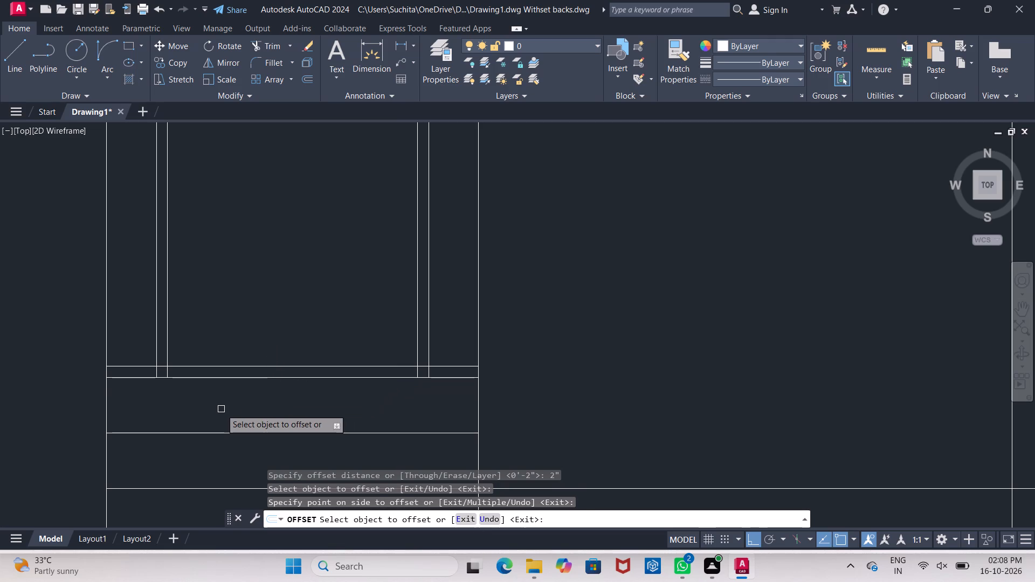
{"action": "key", "text": "Escape"}
Trim the offset line to the door frame's inner edges and cut the inner verticals below it to close the inner frame outline.
{"action": "type", "text": "tr"}
{"action": "key", "text": "Return"}
{"action": "key", "text": "Return"}
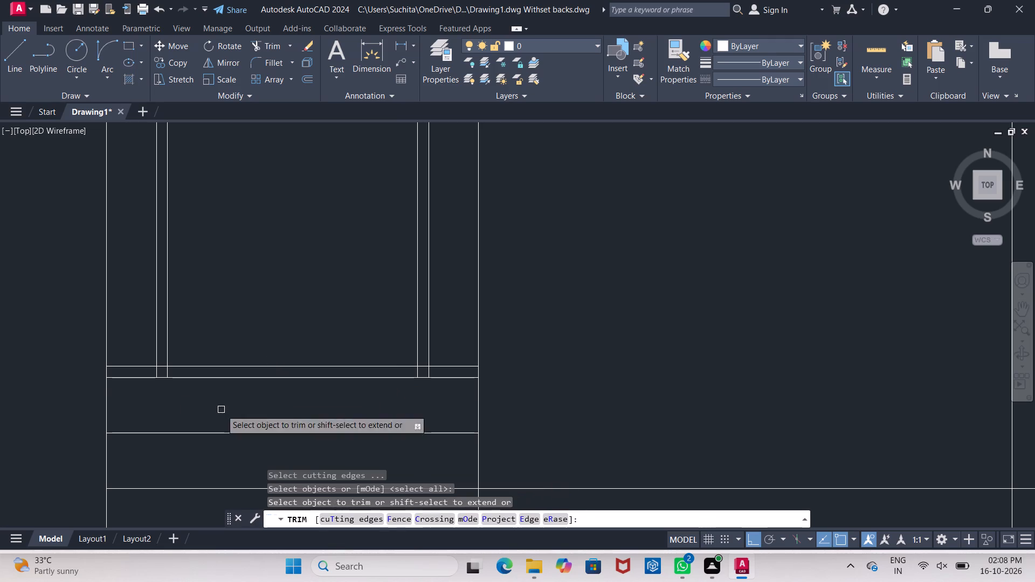
{"action": "left_click", "coordinate": [141, 365]}
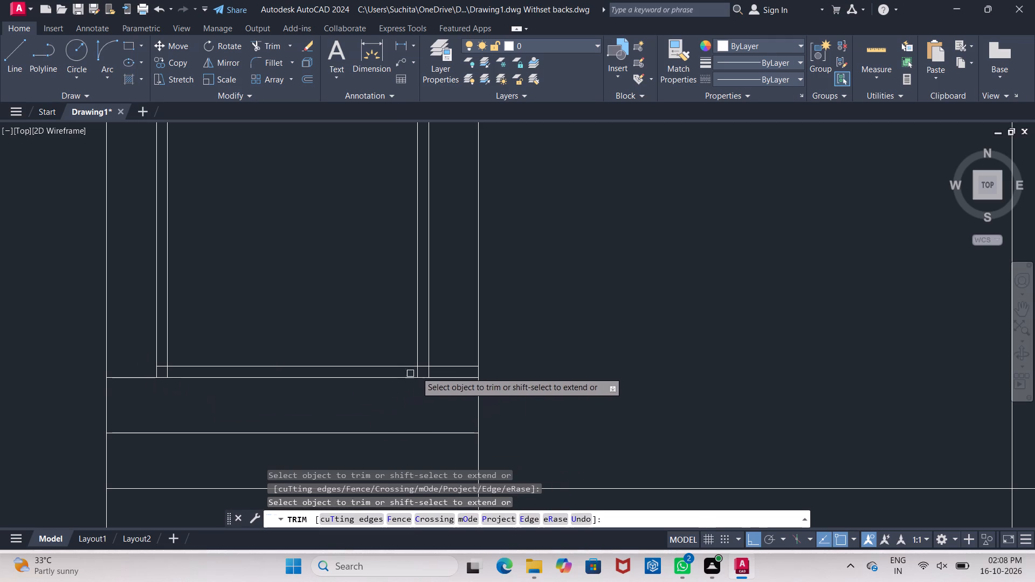
{"action": "left_click", "coordinate": [437, 367]}
{"action": "scroll", "coordinate": [413, 375], "scroll_direction": "up", "scroll_amount": 2}
{"action": "left_click", "coordinate": [418, 368]}
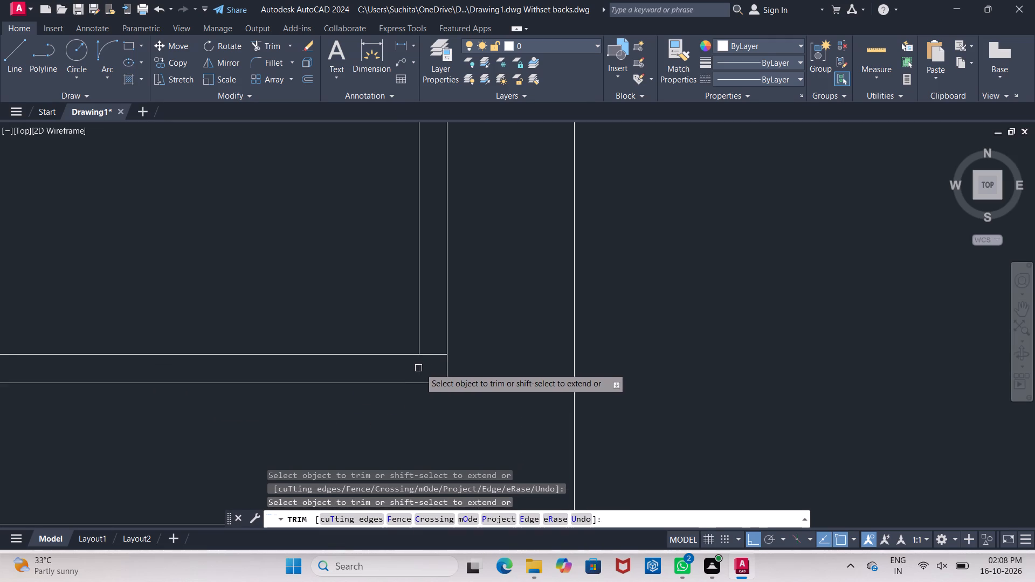
{"action": "left_click", "coordinate": [430, 355]}
{"action": "scroll", "coordinate": [347, 388], "scroll_direction": "down", "scroll_amount": 1}
{"action": "middle_click_drag", "start_coordinate": [347, 389], "coordinate": [599, 383]}
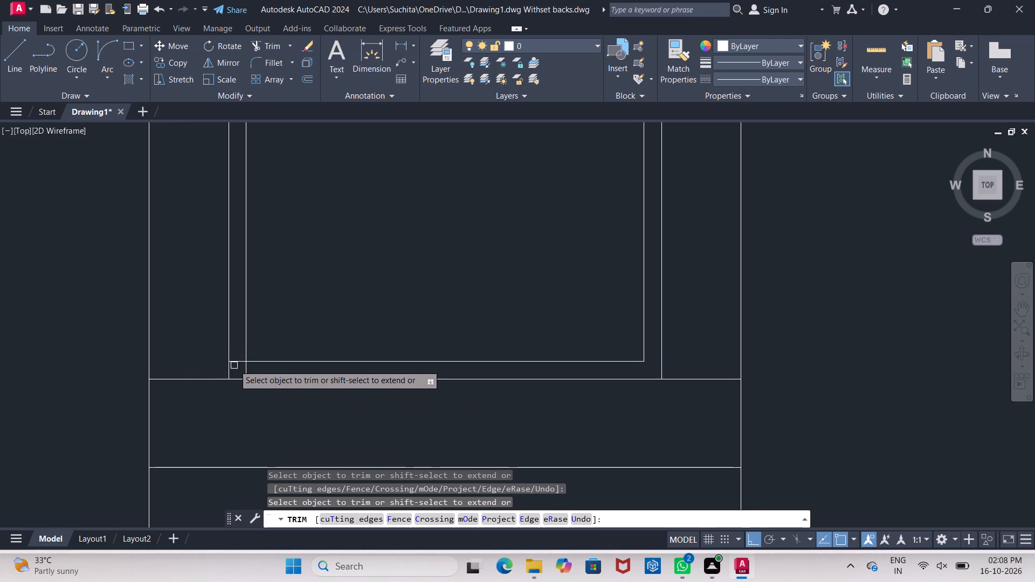
{"action": "left_click", "coordinate": [234, 363]}
{"action": "left_click", "coordinate": [245, 371]}
{"action": "scroll", "coordinate": [246, 371], "scroll_direction": "down", "scroll_amount": 2}
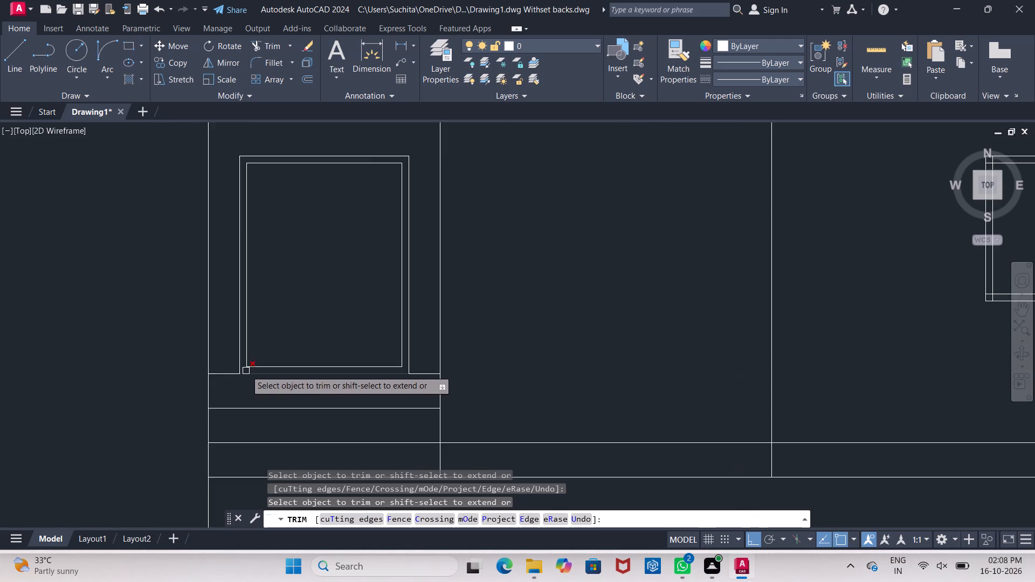
{"action": "scroll", "coordinate": [246, 370], "scroll_direction": "down", "scroll_amount": 2}
{"action": "scroll", "coordinate": [319, 373], "scroll_direction": "up", "scroll_amount": 2}
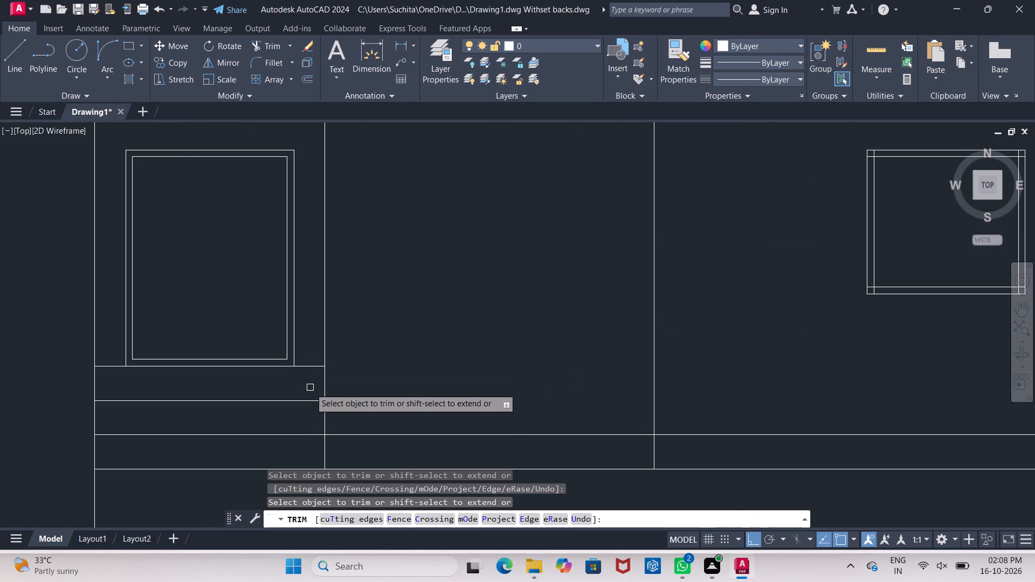
{"action": "scroll", "coordinate": [431, 383], "scroll_direction": "down", "scroll_amount": 1}
{"action": "key", "text": "Escape"}
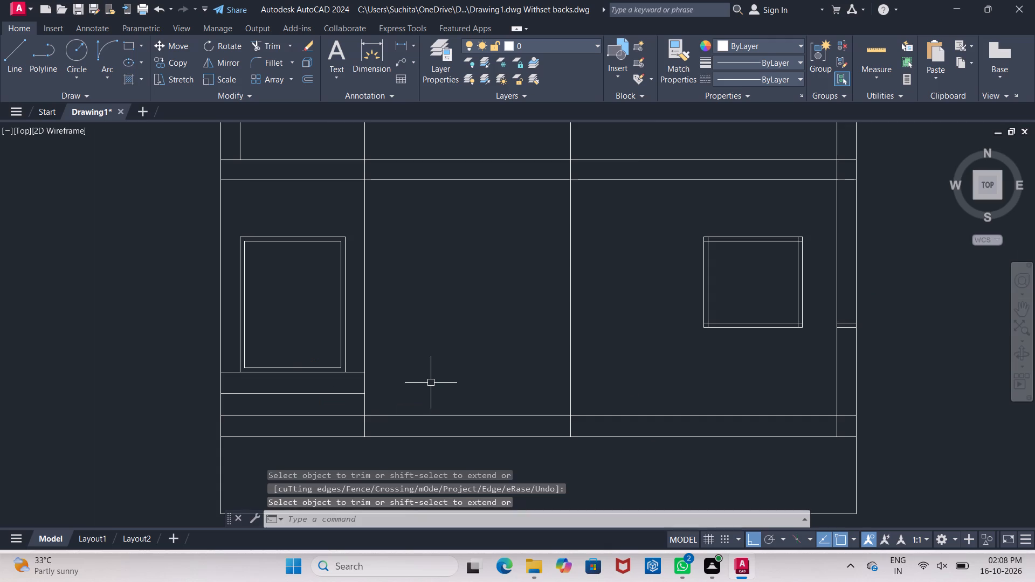
Examine the elevation, focusing on the steps and lower slab lines beneath the door.
{"action": "scroll", "coordinate": [431, 383], "scroll_direction": "down", "scroll_amount": 2}
{"action": "middle_click_drag", "start_coordinate": [431, 383], "coordinate": [360, 383]}
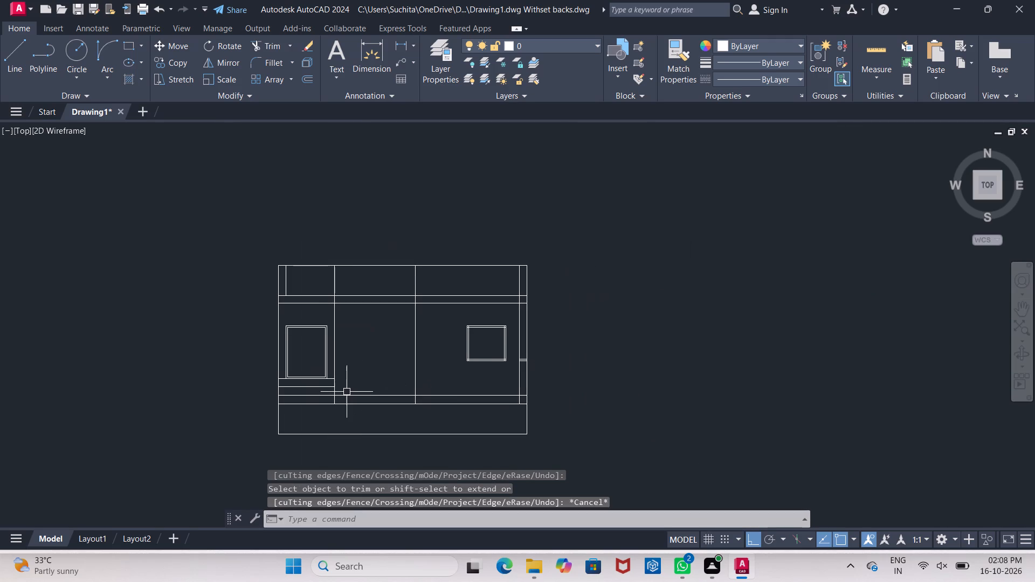
{"action": "scroll", "coordinate": [347, 392], "scroll_direction": "up", "scroll_amount": 2}
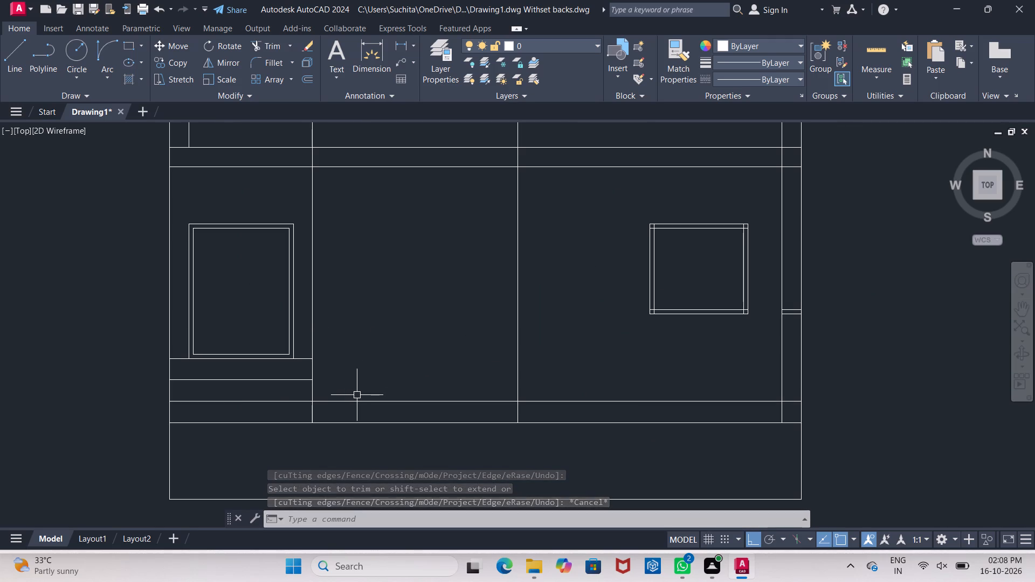
{"action": "scroll", "coordinate": [357, 395], "scroll_direction": "down", "scroll_amount": 1}
{"action": "middle_click_drag", "start_coordinate": [370, 369], "coordinate": [382, 337]}
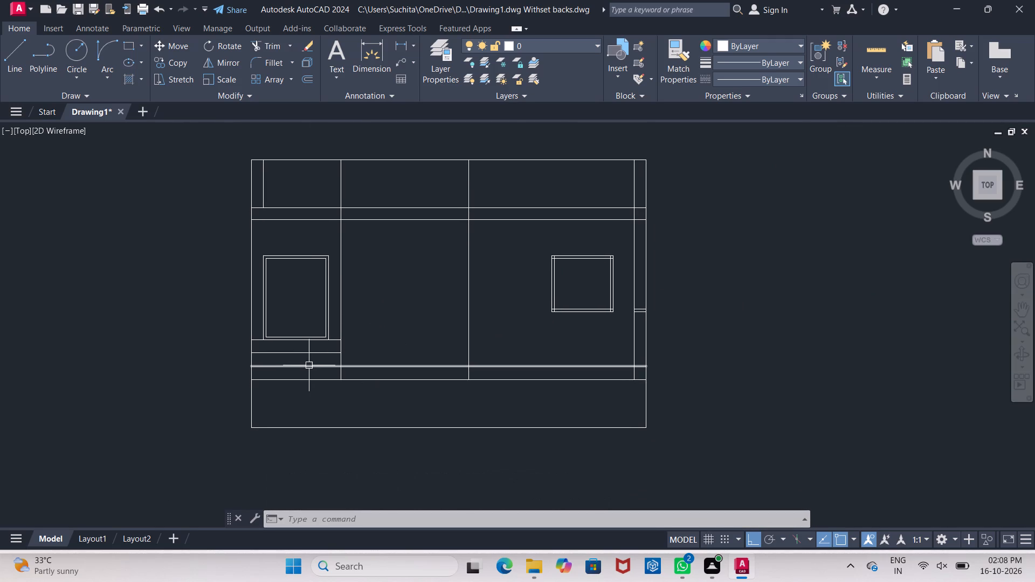
{"action": "scroll", "coordinate": [308, 365], "scroll_direction": "down", "scroll_amount": 3}
{"action": "scroll", "coordinate": [308, 368], "scroll_direction": "up", "scroll_amount": 2}
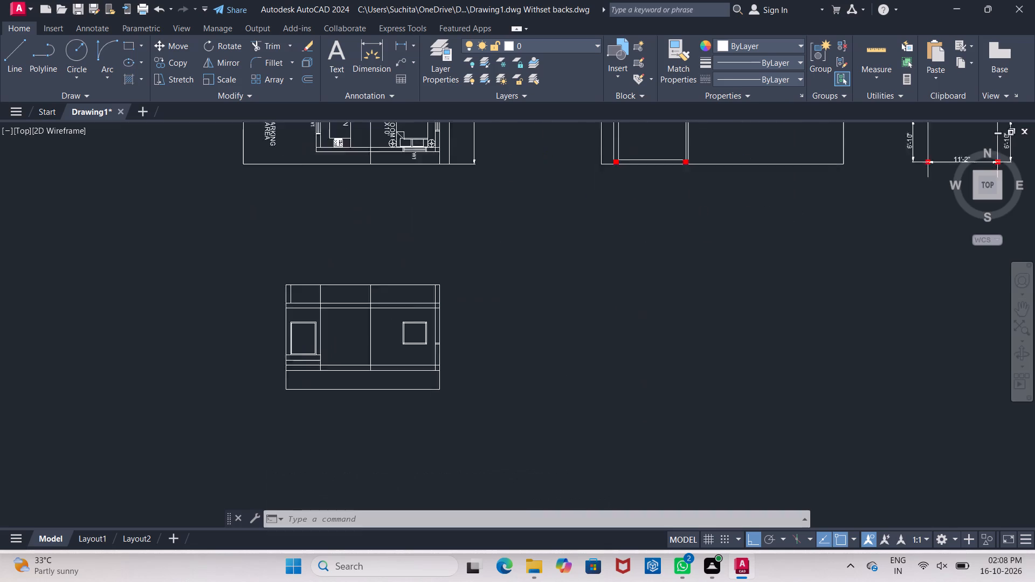
{"action": "scroll", "coordinate": [308, 368], "scroll_direction": "up", "scroll_amount": 4}
{"action": "scroll", "coordinate": [308, 368], "scroll_direction": "down", "scroll_amount": 1}
{"action": "middle_click_drag", "start_coordinate": [308, 369], "coordinate": [306, 385]}
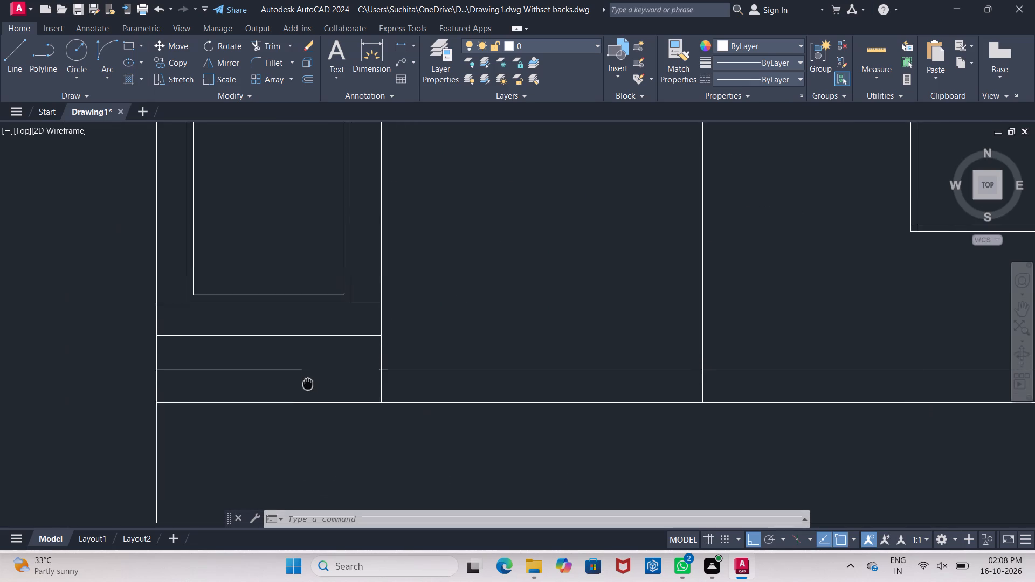
{"action": "middle_click_drag", "start_coordinate": [306, 385], "coordinate": [225, 343]}
Erase the two short sill-level lines in the narrow wall strip beside the window.
{"action": "scroll", "coordinate": [343, 335], "scroll_direction": "down", "scroll_amount": 2}
{"action": "middle_click_drag", "start_coordinate": [551, 272], "coordinate": [301, 341]}
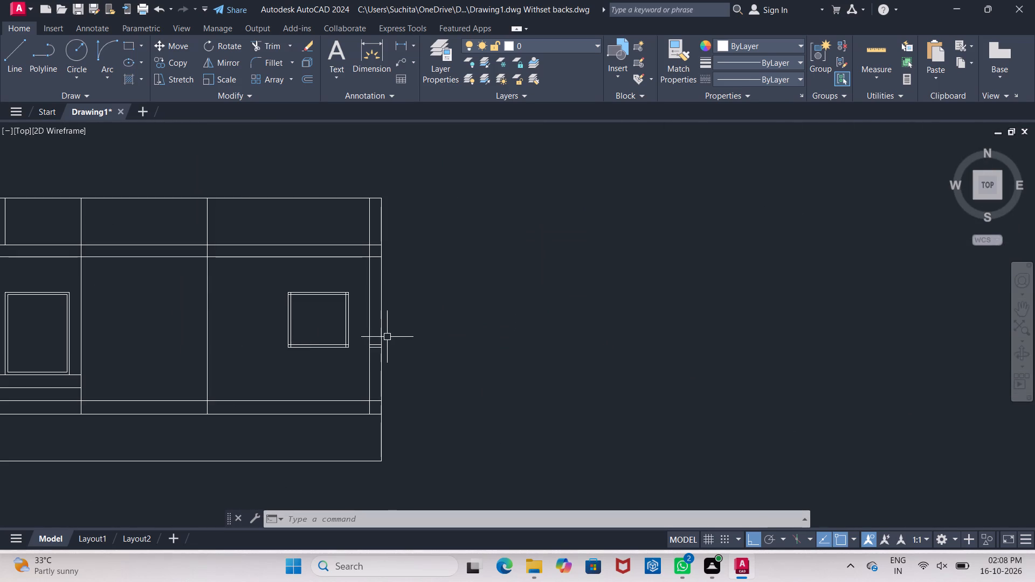
{"action": "scroll", "coordinate": [365, 366], "scroll_direction": "up", "scroll_amount": 2}
{"action": "left_click", "coordinate": [390, 313]}
{"action": "left_click", "coordinate": [391, 321]}
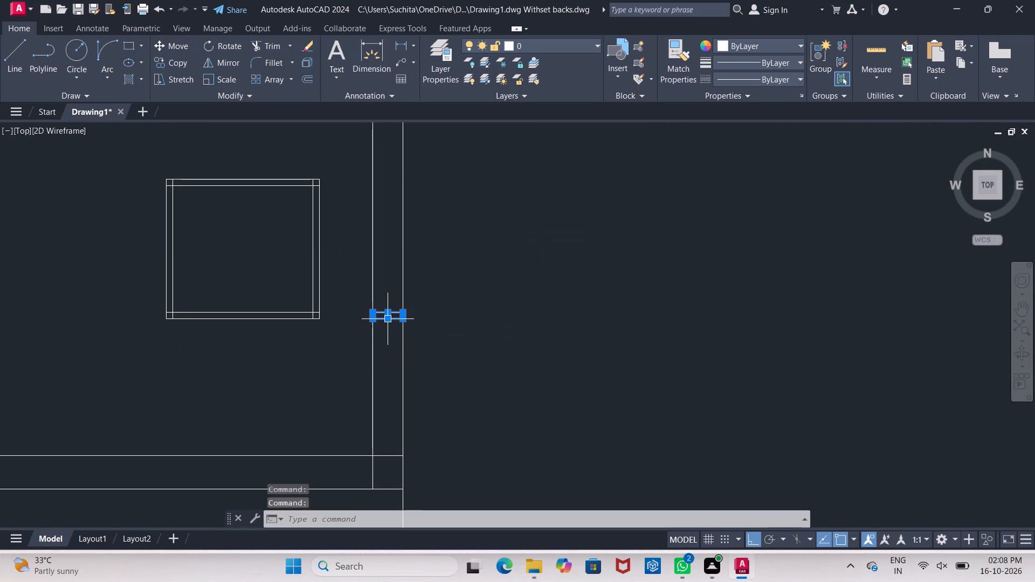
{"action": "key", "text": "Delete"}
Review the cleaned-up elevation against the furnished floor plan above it.
{"action": "scroll", "coordinate": [394, 323], "scroll_direction": "down", "scroll_amount": 3}
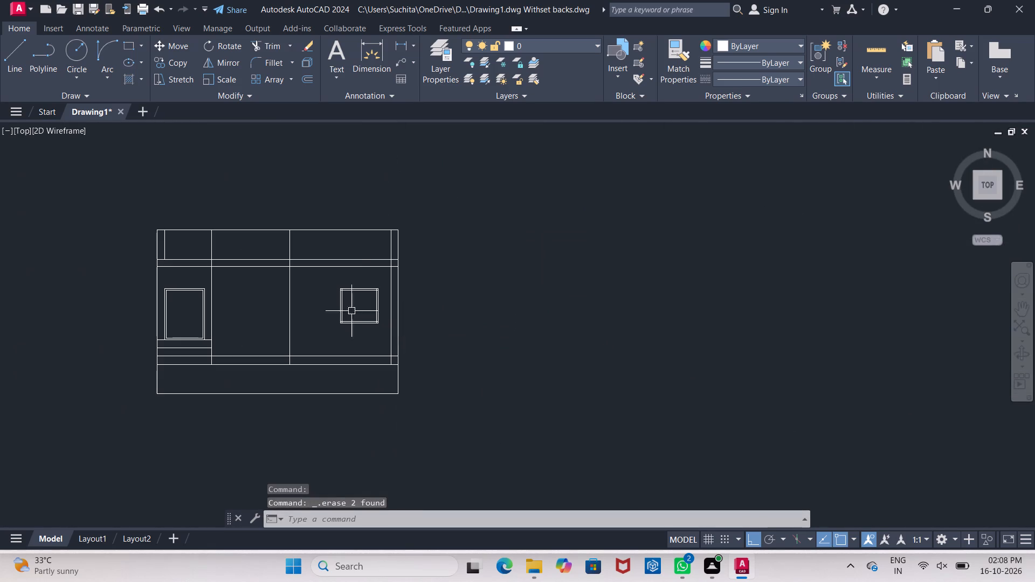
{"action": "middle_click_drag", "start_coordinate": [335, 260], "coordinate": [450, 268]}
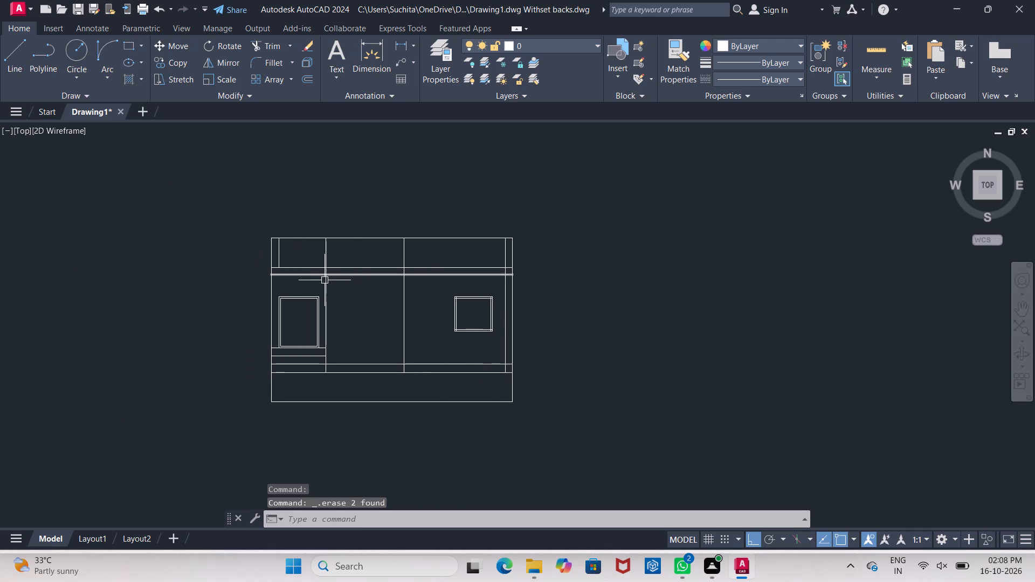
{"action": "middle_click_drag", "start_coordinate": [360, 296], "coordinate": [363, 322]}
{"action": "scroll", "coordinate": [361, 314], "scroll_direction": "up", "scroll_amount": 1}
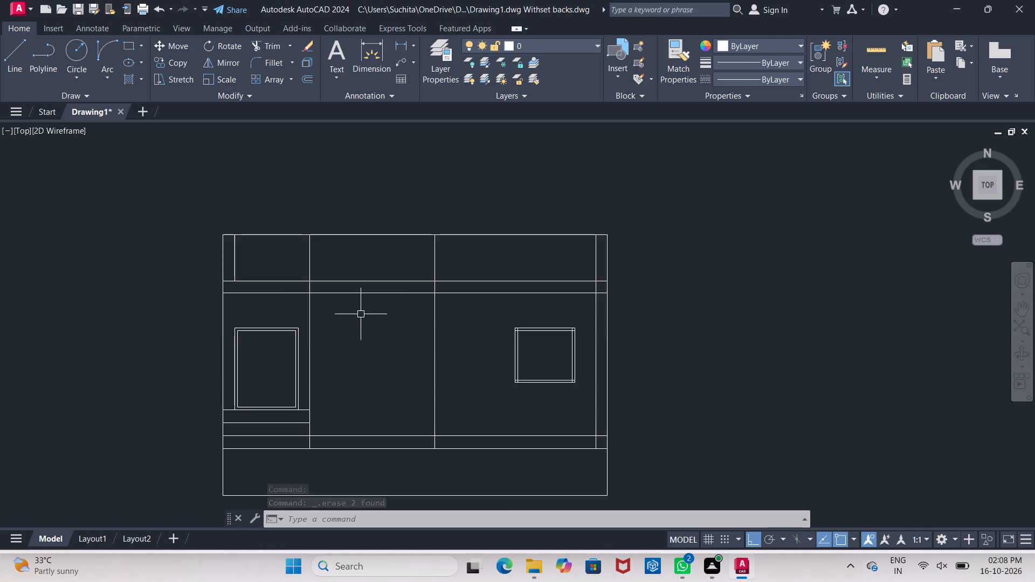
{"action": "scroll", "coordinate": [361, 314], "scroll_direction": "up", "scroll_amount": 1}
{"action": "middle_click_drag", "start_coordinate": [403, 334], "coordinate": [385, 343]}
{"action": "scroll", "coordinate": [385, 343], "scroll_direction": "down", "scroll_amount": 4}
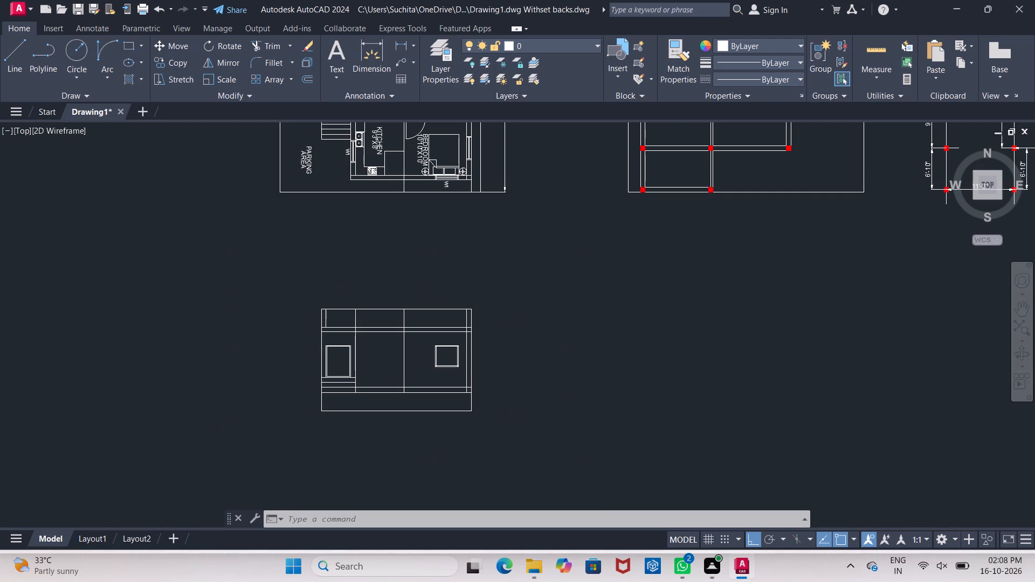
{"action": "scroll", "coordinate": [385, 348], "scroll_direction": "up", "scroll_amount": 1}
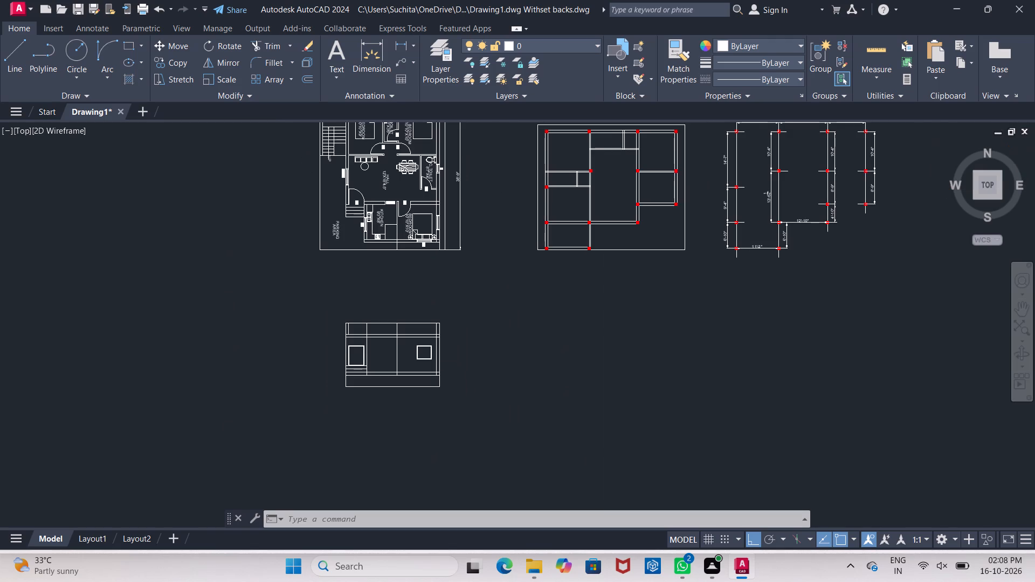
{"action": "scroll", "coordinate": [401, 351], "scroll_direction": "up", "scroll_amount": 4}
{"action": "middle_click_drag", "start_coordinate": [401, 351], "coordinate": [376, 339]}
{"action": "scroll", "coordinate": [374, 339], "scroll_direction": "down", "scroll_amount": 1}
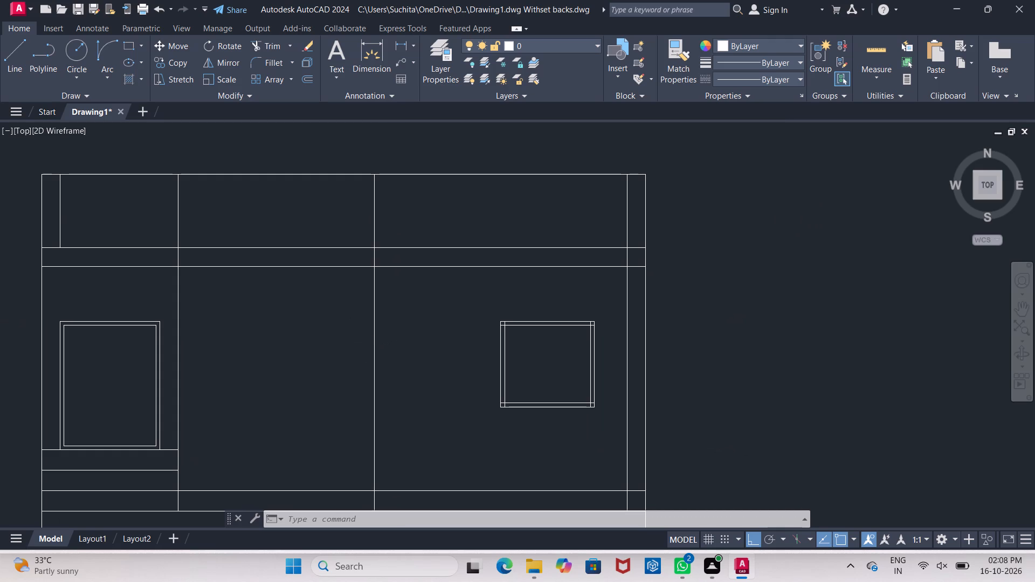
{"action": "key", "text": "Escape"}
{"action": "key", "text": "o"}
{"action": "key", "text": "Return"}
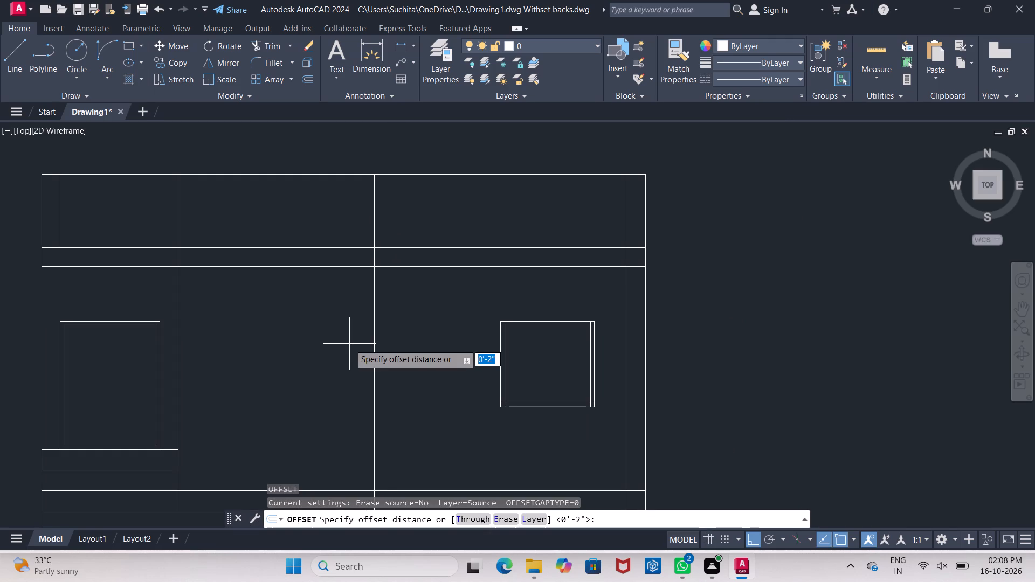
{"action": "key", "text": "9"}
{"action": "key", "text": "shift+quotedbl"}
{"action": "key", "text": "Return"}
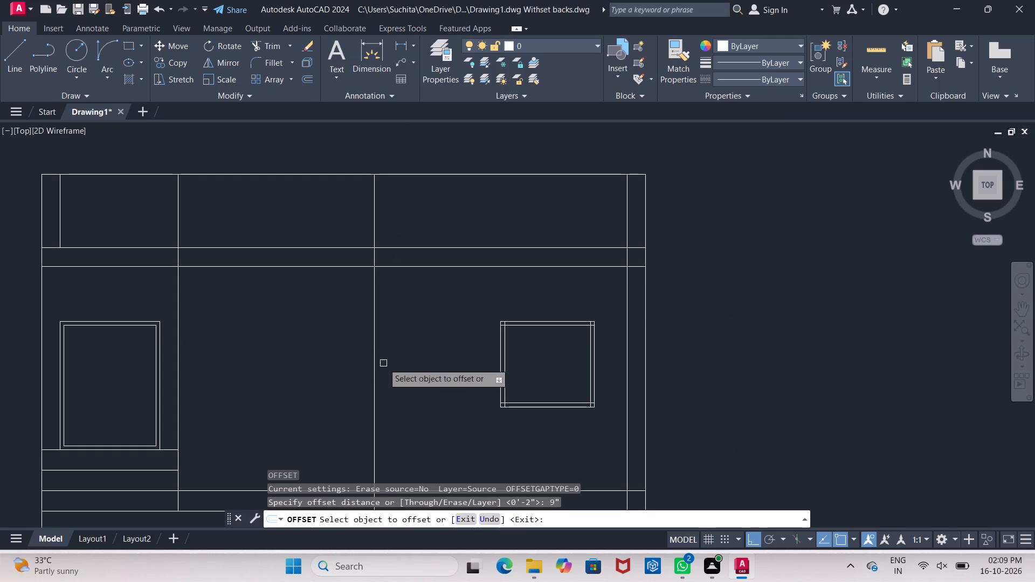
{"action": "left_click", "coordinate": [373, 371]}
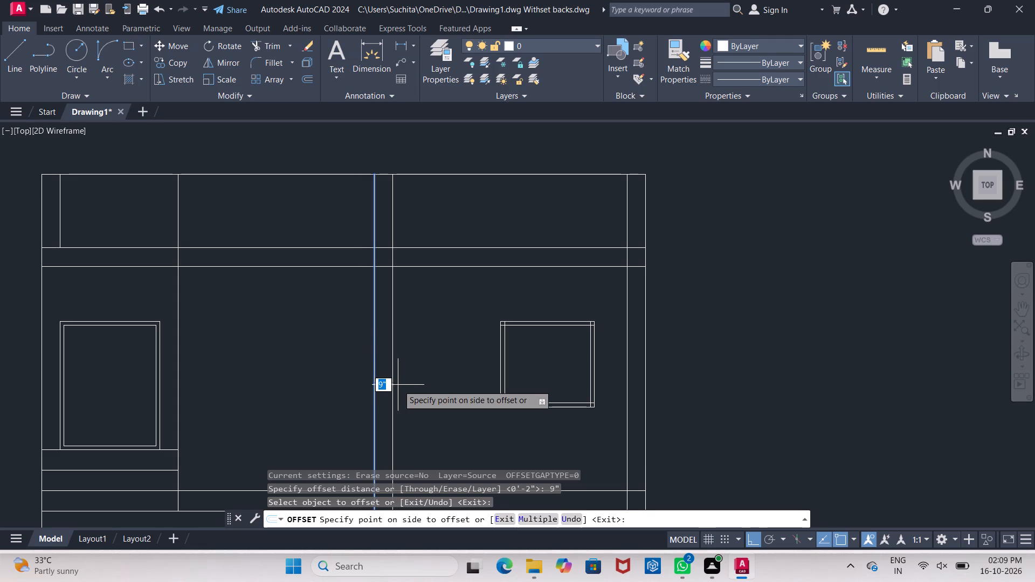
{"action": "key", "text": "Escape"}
Offset the elevation's middle vertical line 4.5" to both sides and erase the original centre line.
{"action": "key", "text": "o"}
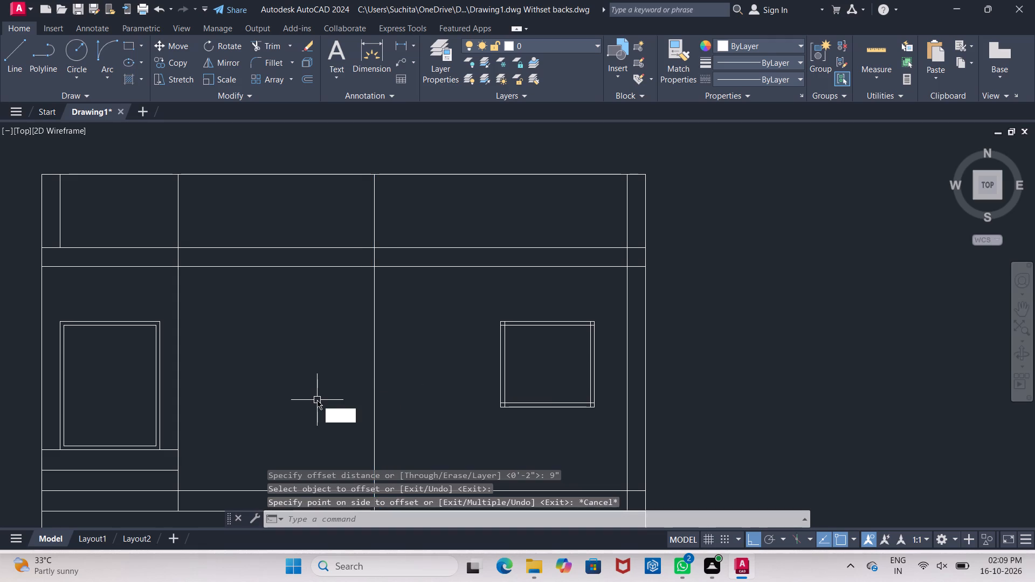
{"action": "key", "text": "Return"}
{"action": "type", "text": "4.5\""}
{"action": "key", "text": "Return"}
{"action": "left_click", "coordinate": [375, 411]}
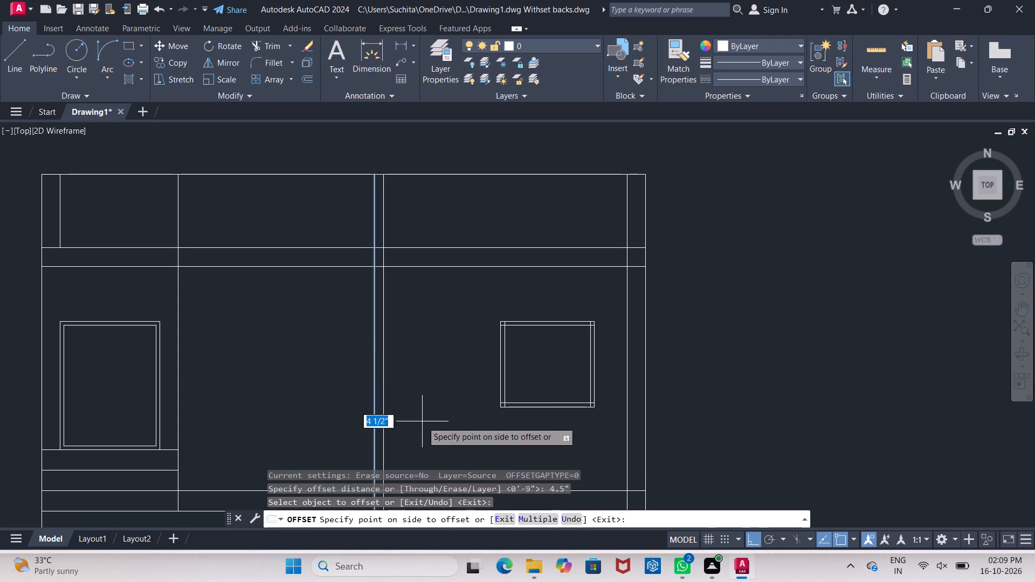
{"action": "left_click", "coordinate": [422, 421]}
{"action": "left_click", "coordinate": [375, 422]}
{"action": "left_click", "coordinate": [287, 424]}
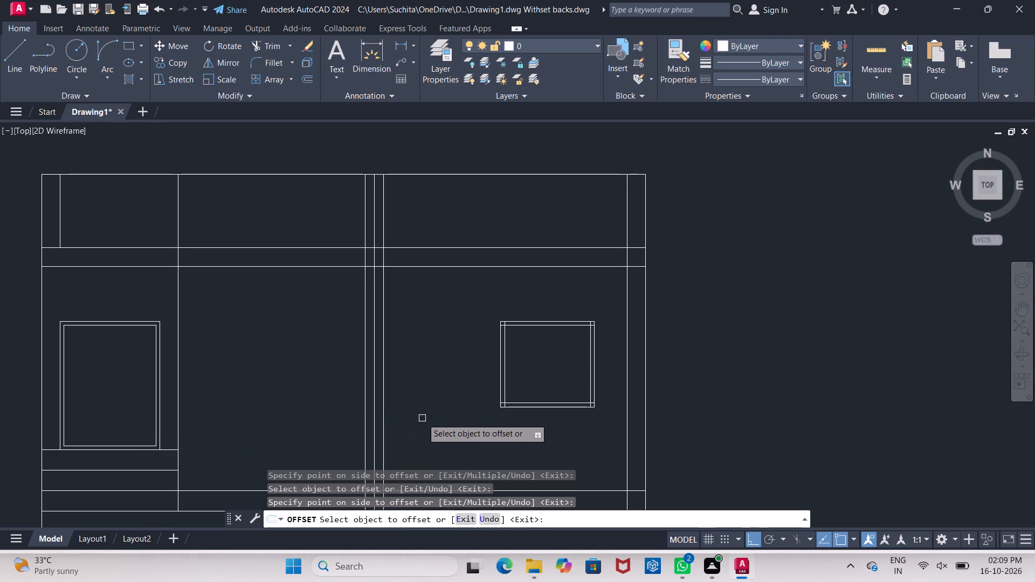
{"action": "key", "text": "Escape"}
{"action": "left_click", "coordinate": [375, 428]}
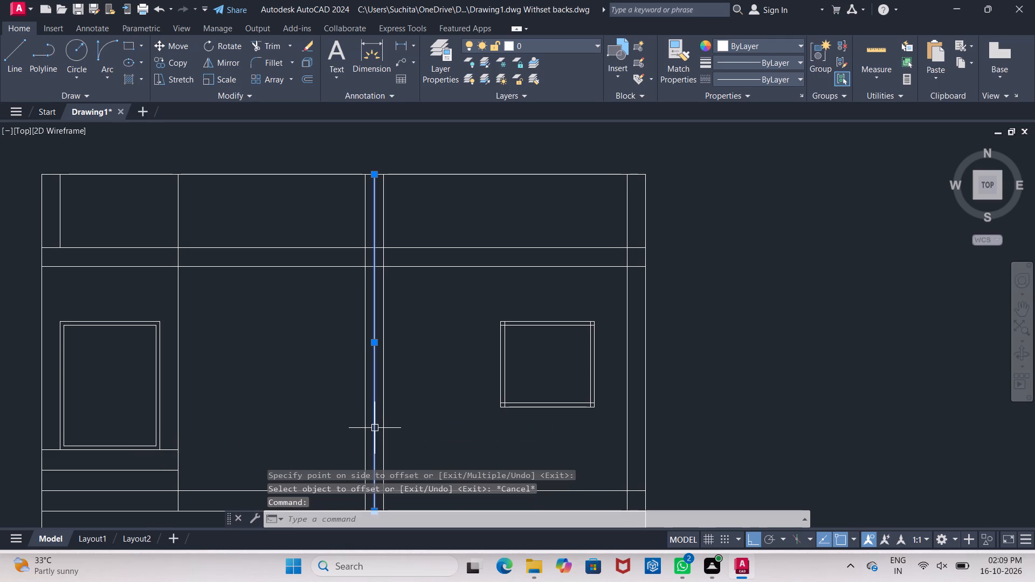
{"action": "key", "text": "Delete"}
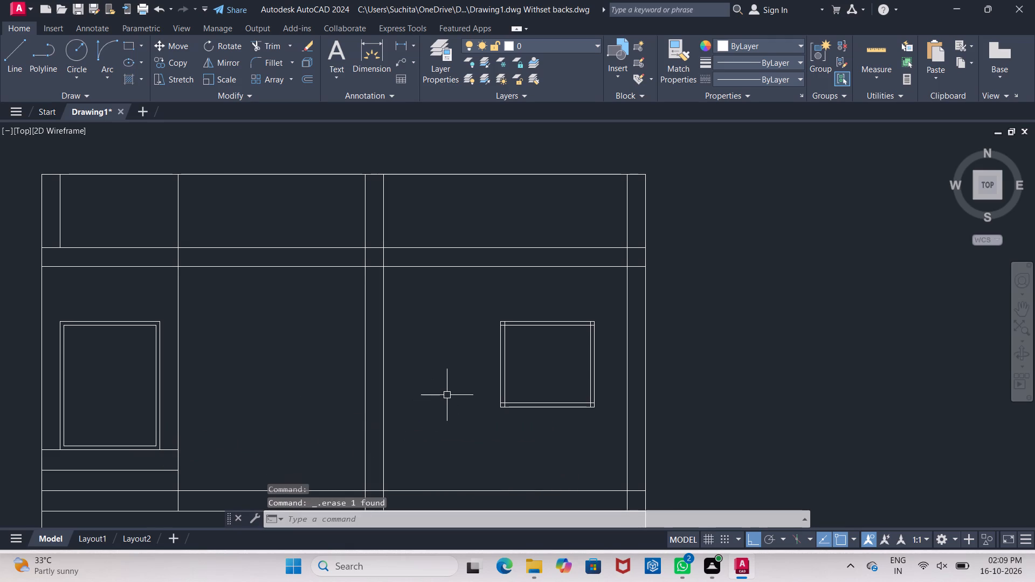
Trim the two slab lines and the two new middle verticals where they cross, opening up the junction between them.
{"action": "type", "text": "tr"}
{"action": "key", "text": "Return"}
{"action": "key", "text": "Return"}
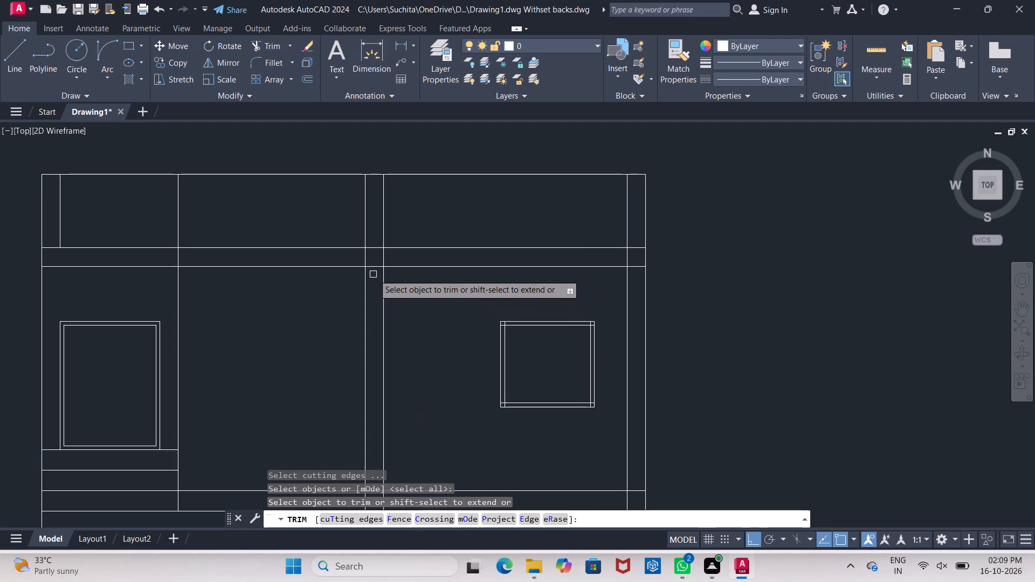
{"action": "left_click", "coordinate": [376, 269]}
{"action": "left_click", "coordinate": [363, 260]}
{"action": "left_click", "coordinate": [381, 259]}
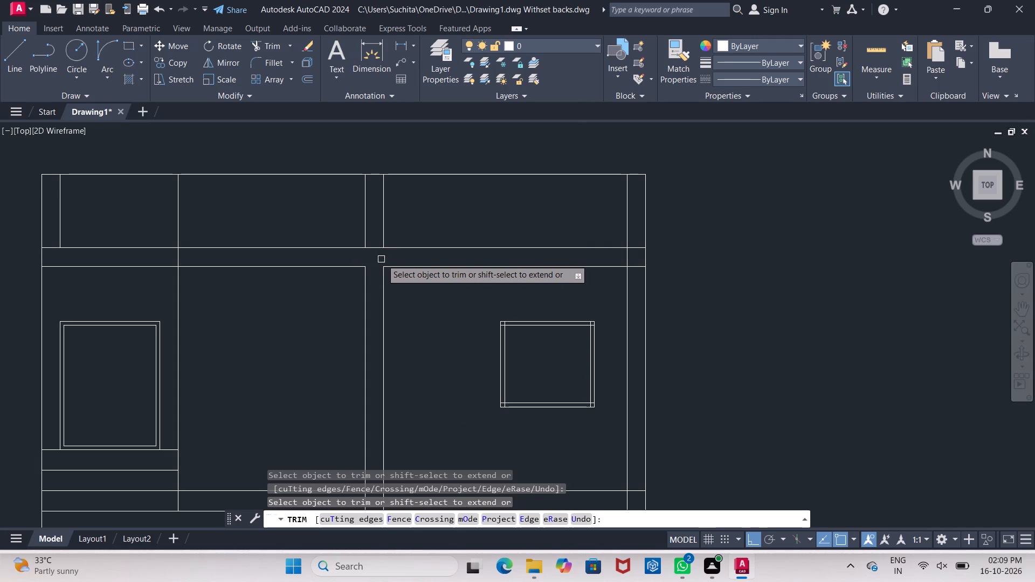
{"action": "left_click", "coordinate": [375, 247]}
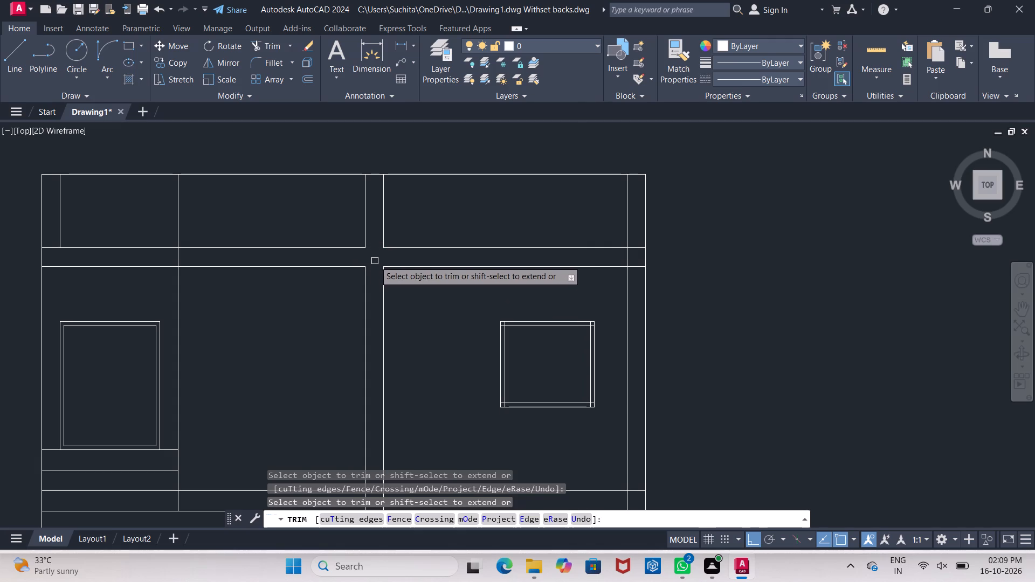
{"action": "middle_click_drag", "start_coordinate": [375, 260], "coordinate": [505, 262]}
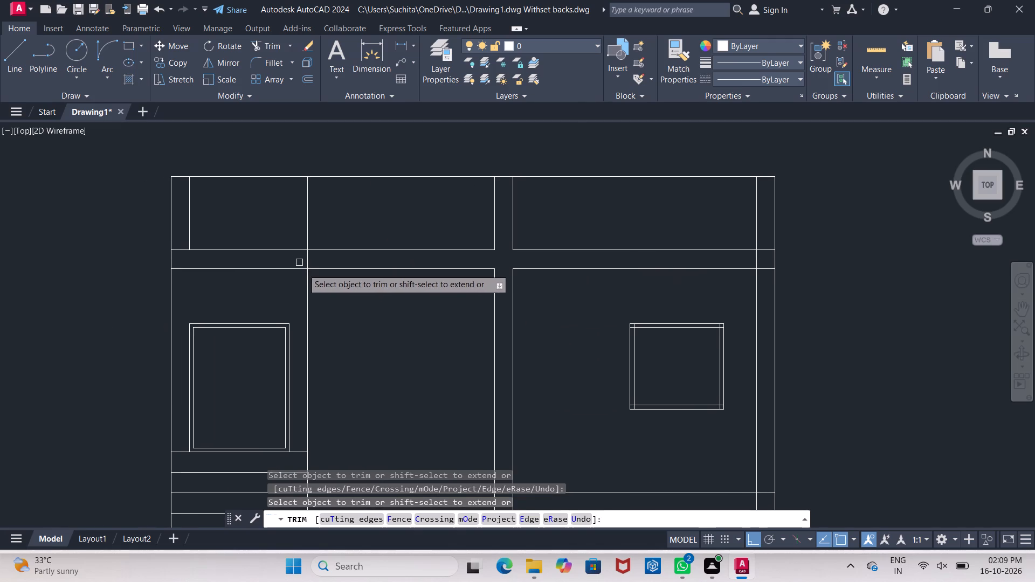
{"action": "middle_click_drag", "start_coordinate": [327, 371], "coordinate": [328, 291]}
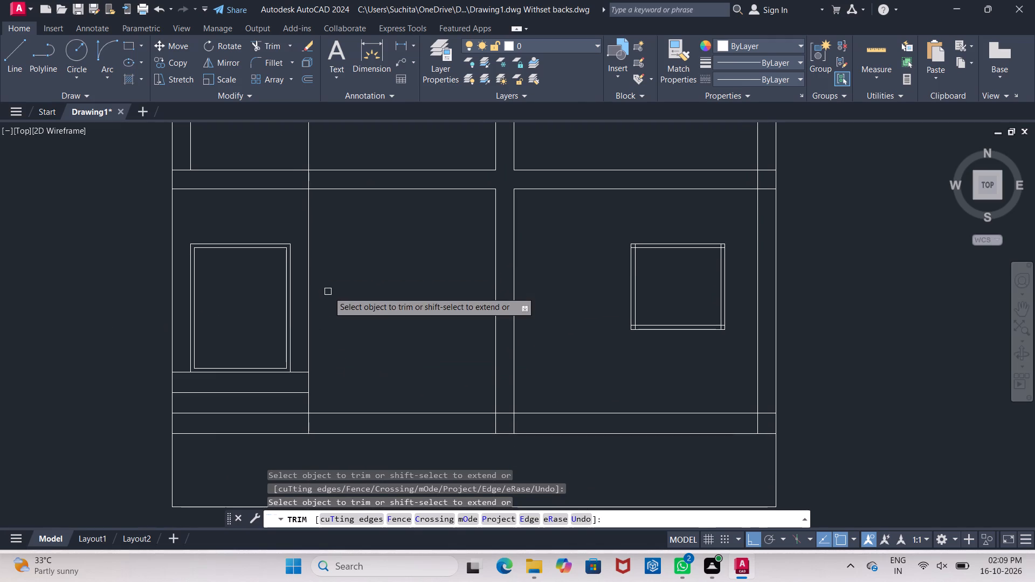
{"action": "key", "text": "Escape"}
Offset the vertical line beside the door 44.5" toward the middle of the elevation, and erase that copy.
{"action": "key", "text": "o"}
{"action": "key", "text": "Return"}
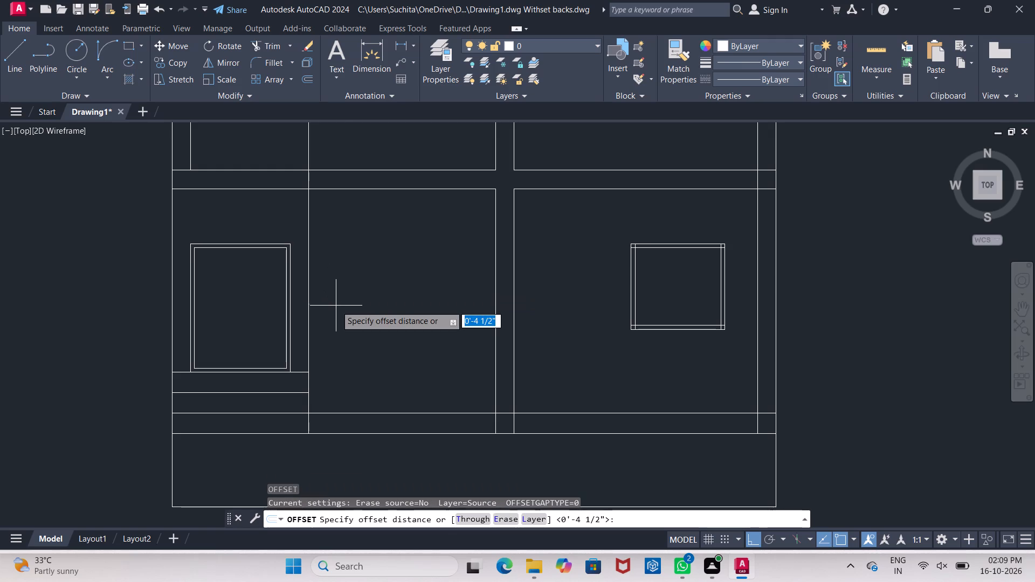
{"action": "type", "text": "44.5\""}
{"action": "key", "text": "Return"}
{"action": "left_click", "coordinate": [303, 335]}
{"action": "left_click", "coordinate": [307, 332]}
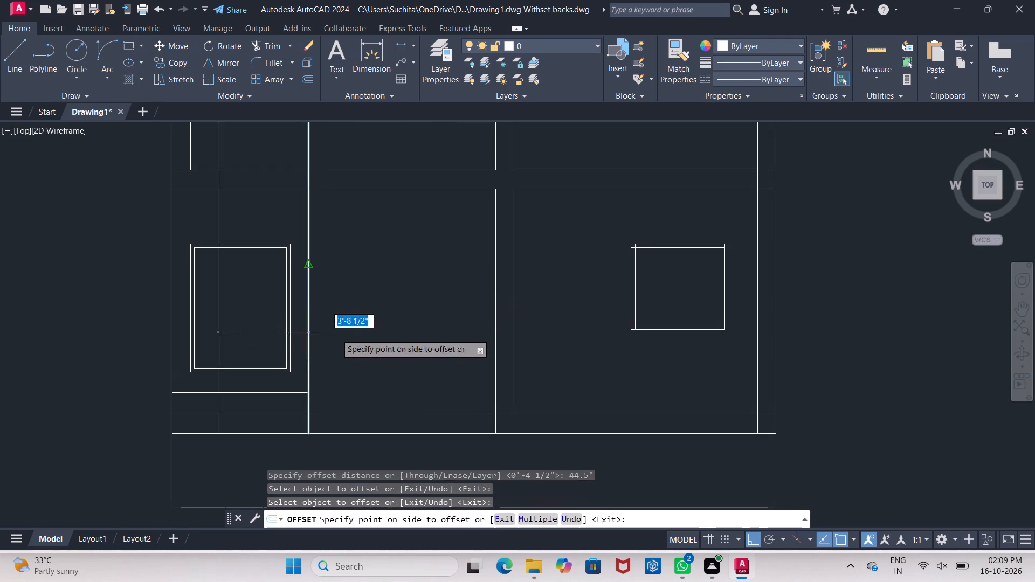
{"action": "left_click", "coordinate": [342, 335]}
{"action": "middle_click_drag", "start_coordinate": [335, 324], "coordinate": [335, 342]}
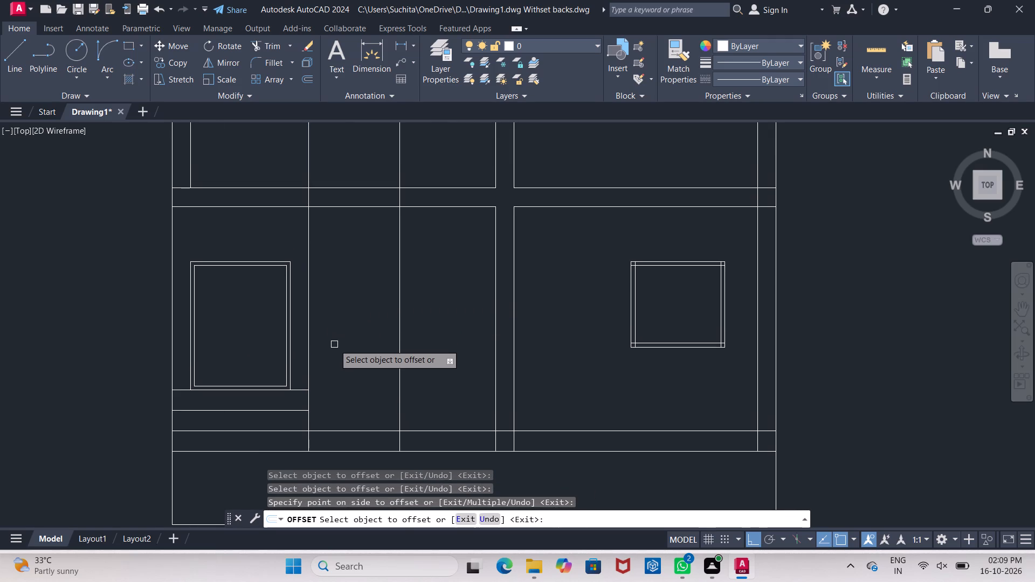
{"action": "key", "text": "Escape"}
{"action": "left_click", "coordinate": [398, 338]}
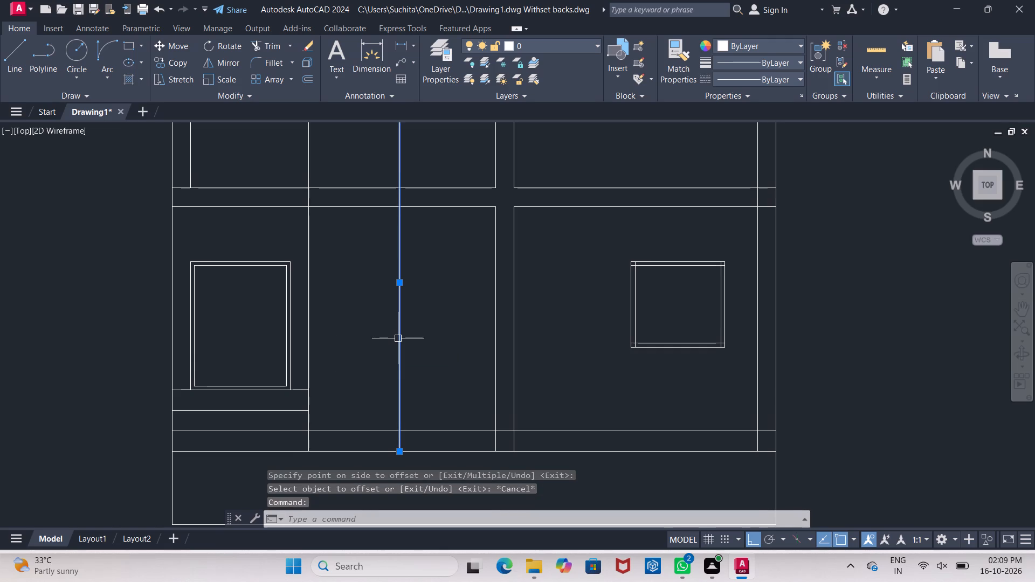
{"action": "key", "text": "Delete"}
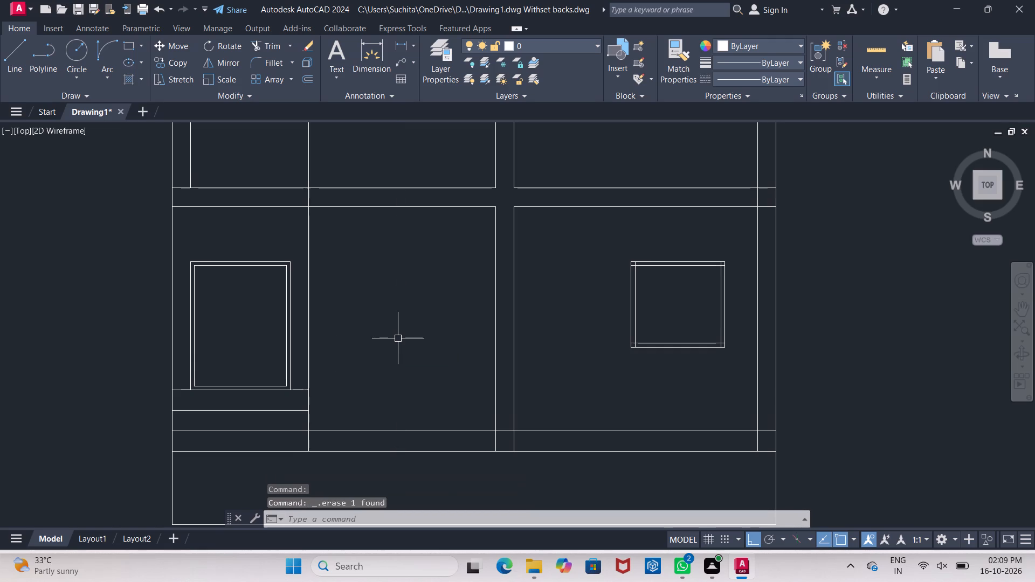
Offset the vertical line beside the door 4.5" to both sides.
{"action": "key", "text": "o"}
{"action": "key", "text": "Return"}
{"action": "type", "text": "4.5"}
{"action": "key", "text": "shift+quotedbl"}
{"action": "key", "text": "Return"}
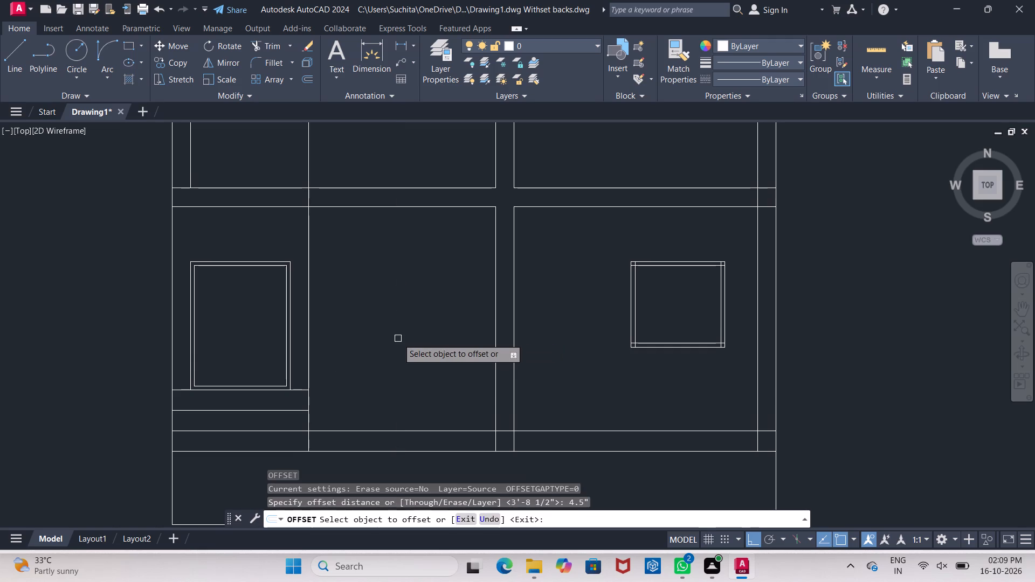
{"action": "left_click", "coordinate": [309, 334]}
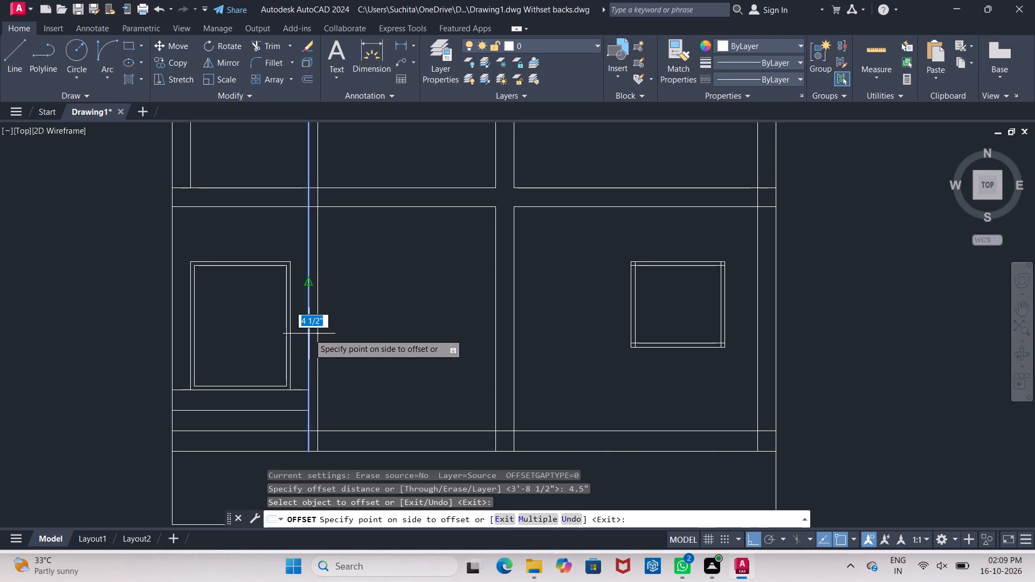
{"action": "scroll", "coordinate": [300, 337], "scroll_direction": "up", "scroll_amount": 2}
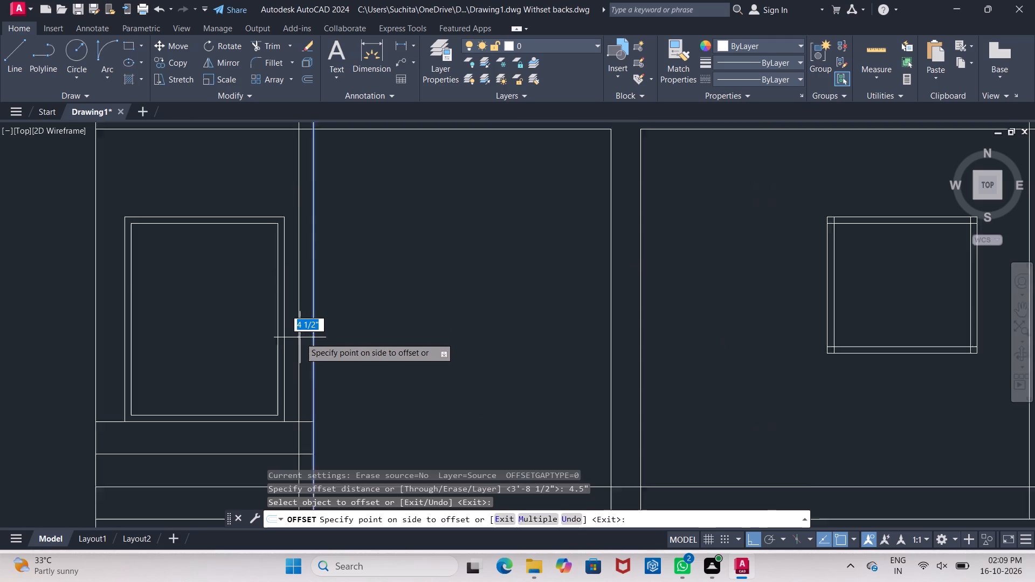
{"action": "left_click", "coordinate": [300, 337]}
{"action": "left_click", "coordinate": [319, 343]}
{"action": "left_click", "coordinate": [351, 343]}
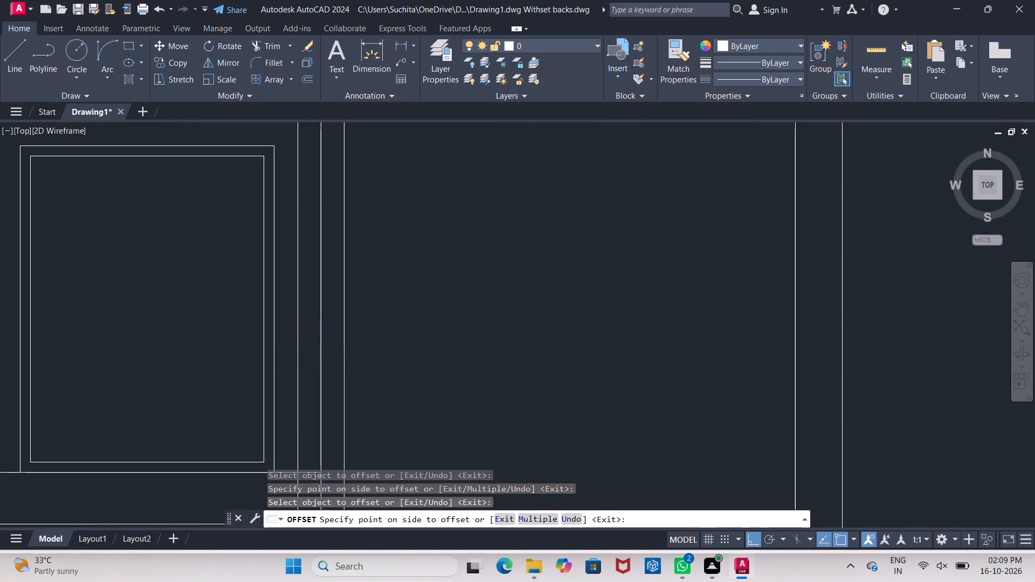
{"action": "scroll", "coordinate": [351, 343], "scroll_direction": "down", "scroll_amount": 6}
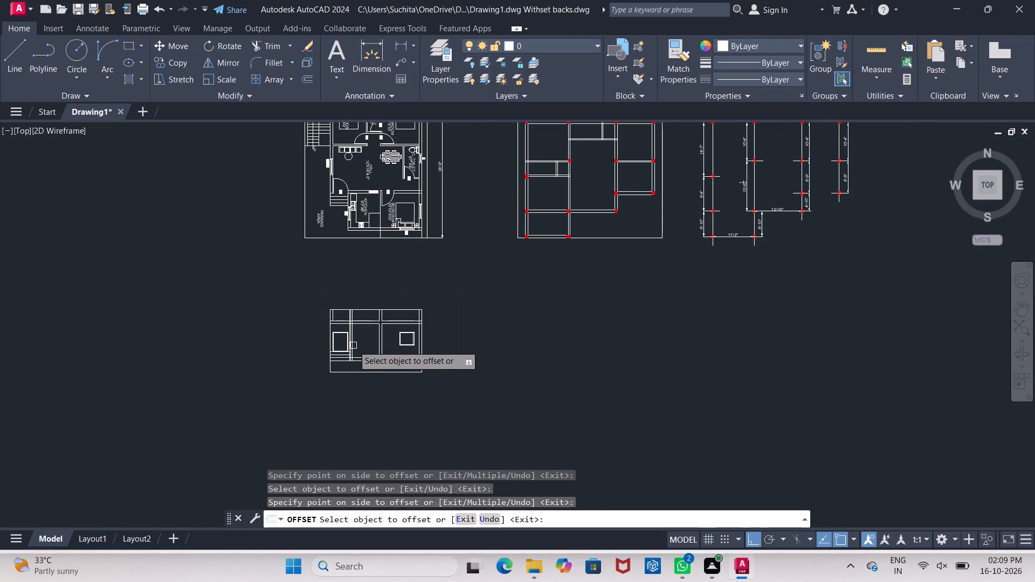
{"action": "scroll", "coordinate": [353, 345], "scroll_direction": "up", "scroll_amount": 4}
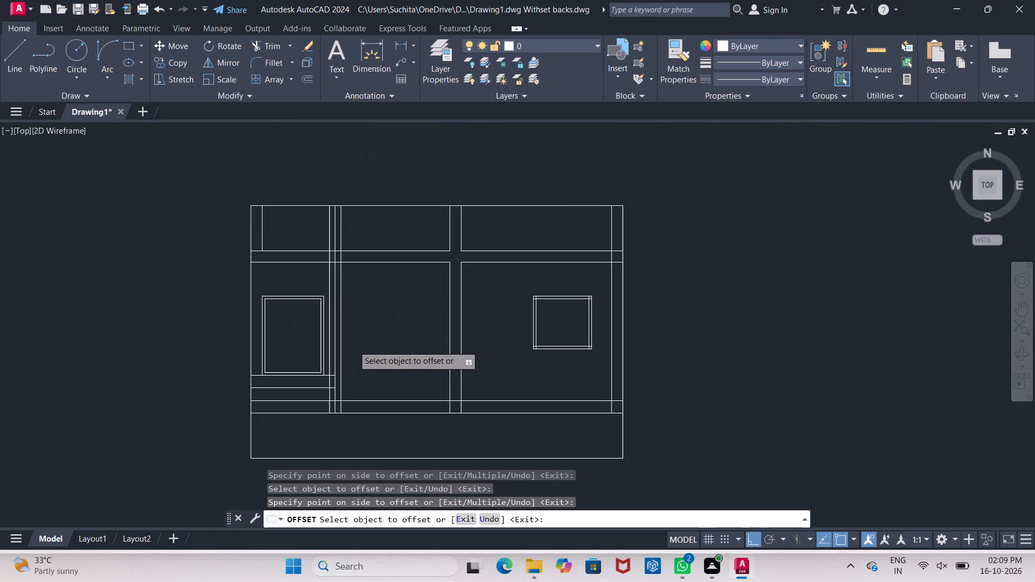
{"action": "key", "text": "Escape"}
Erase the vertical line beside the door together with its two offset copies.
{"action": "left_click", "coordinate": [314, 360]}
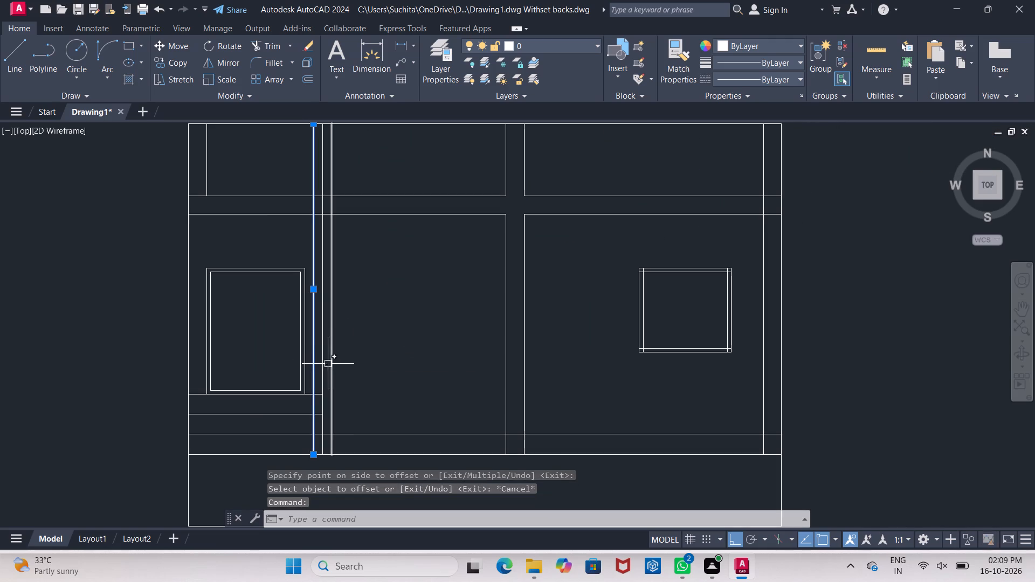
{"action": "left_click", "coordinate": [324, 365]}
{"action": "left_click", "coordinate": [332, 364]}
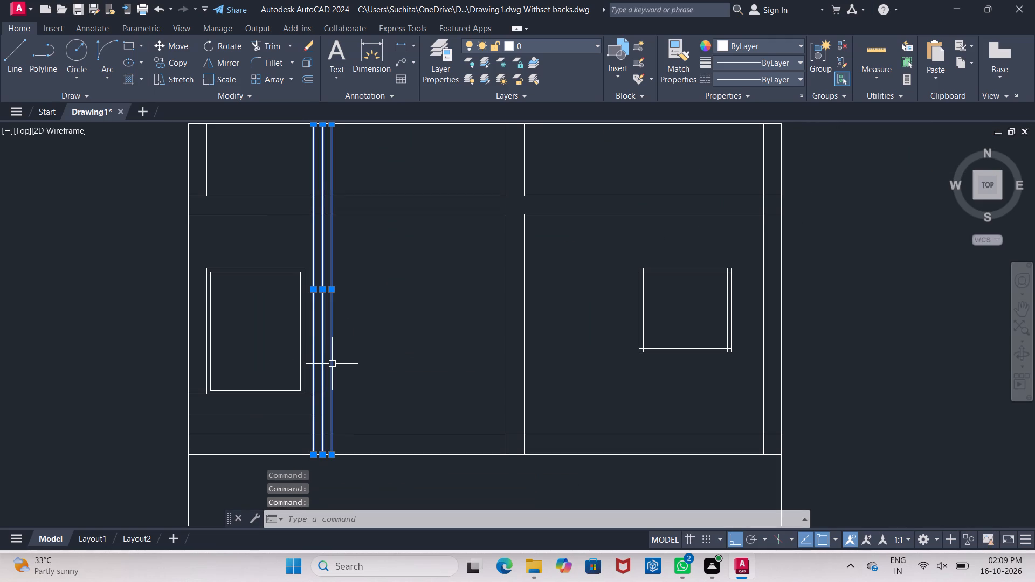
{"action": "key", "text": "Delete"}
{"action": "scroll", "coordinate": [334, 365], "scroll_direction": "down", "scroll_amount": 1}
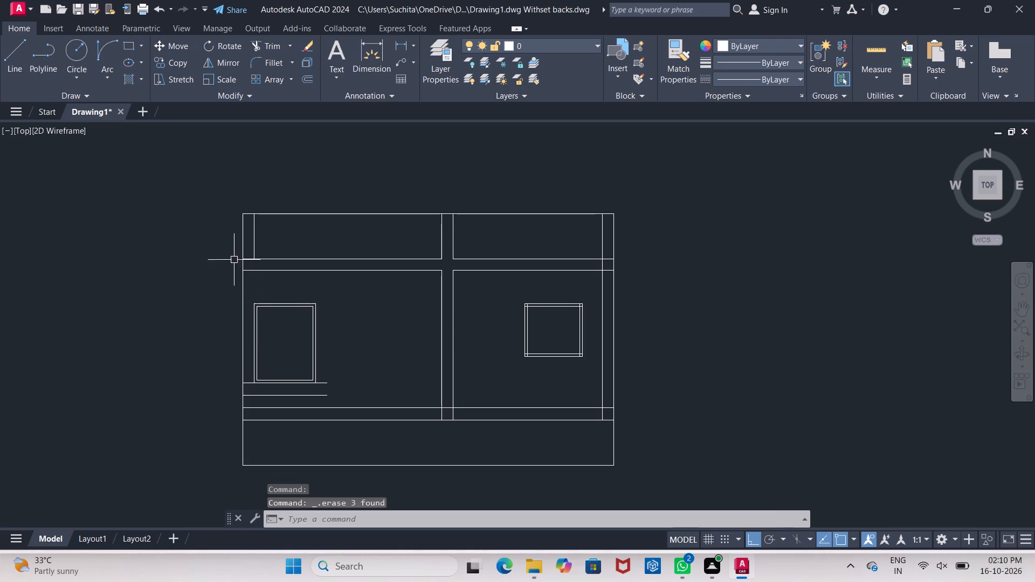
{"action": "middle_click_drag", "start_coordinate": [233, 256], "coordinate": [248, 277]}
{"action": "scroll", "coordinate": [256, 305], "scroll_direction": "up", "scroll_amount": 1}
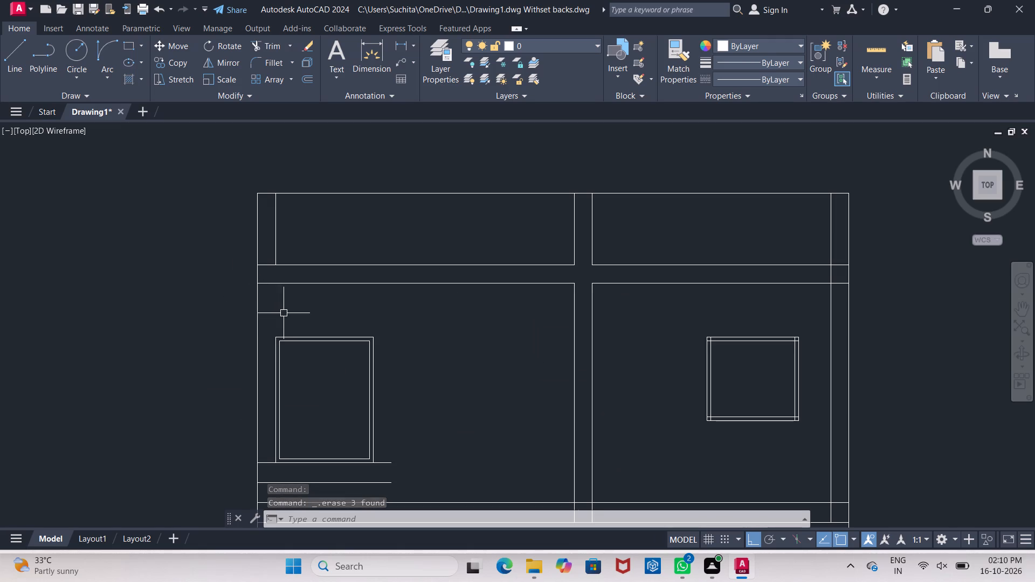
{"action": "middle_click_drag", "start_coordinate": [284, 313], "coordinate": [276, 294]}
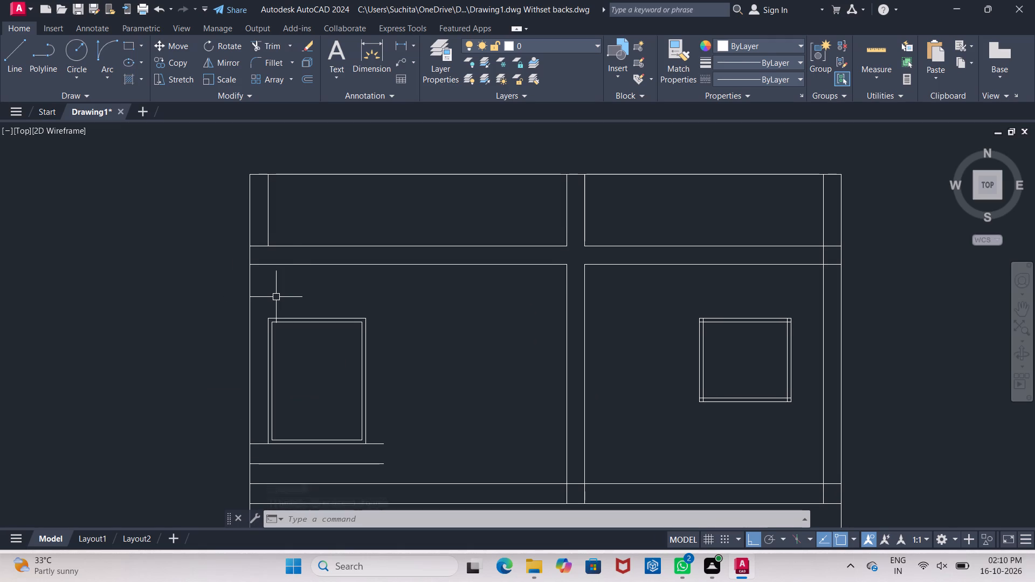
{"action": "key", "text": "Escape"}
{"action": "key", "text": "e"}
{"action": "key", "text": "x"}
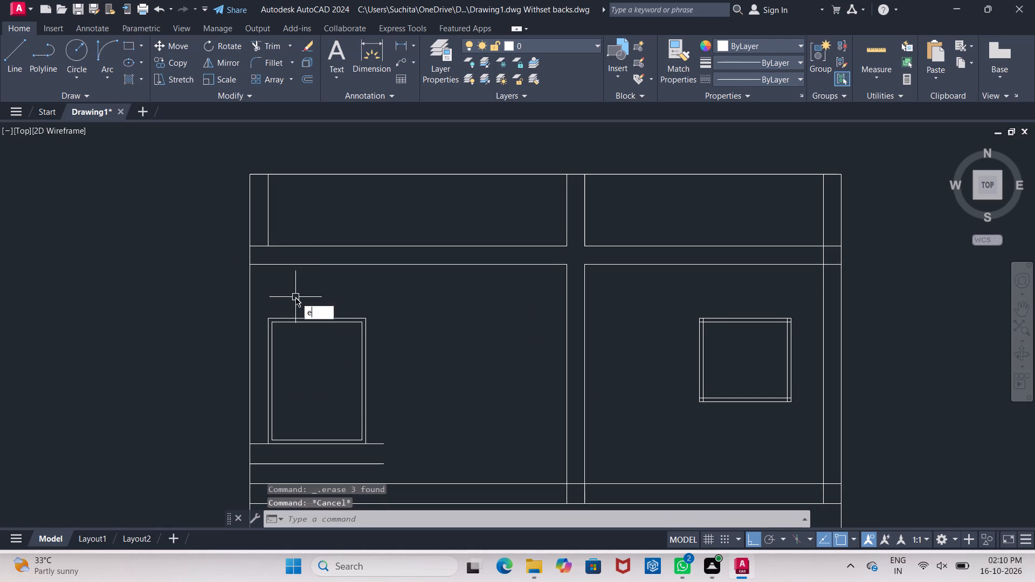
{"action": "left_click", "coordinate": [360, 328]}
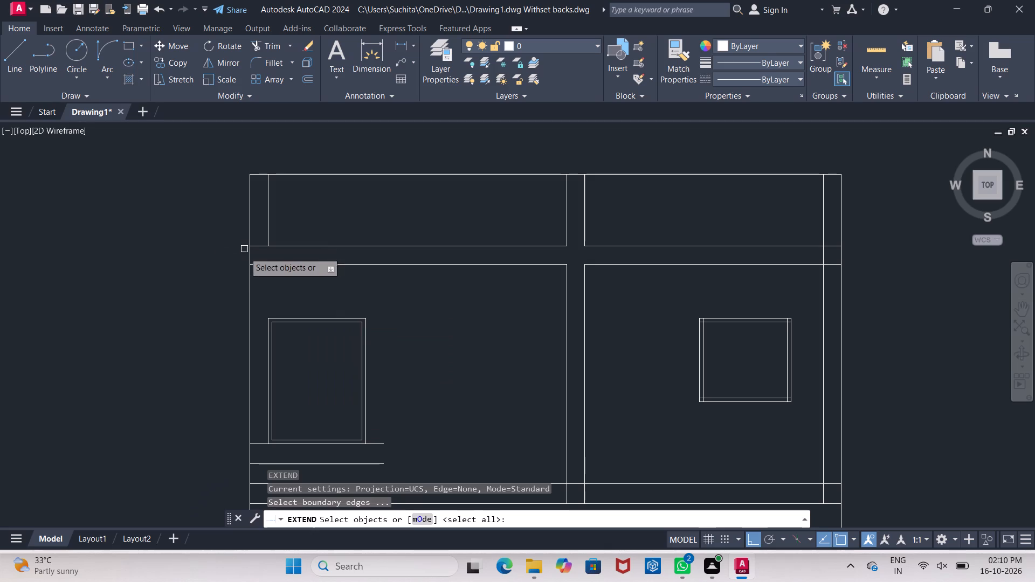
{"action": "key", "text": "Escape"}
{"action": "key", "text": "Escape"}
Extend the short upper vertical line above the door down through both slab lines to the top of the door frame.
{"action": "type", "text": "ex"}
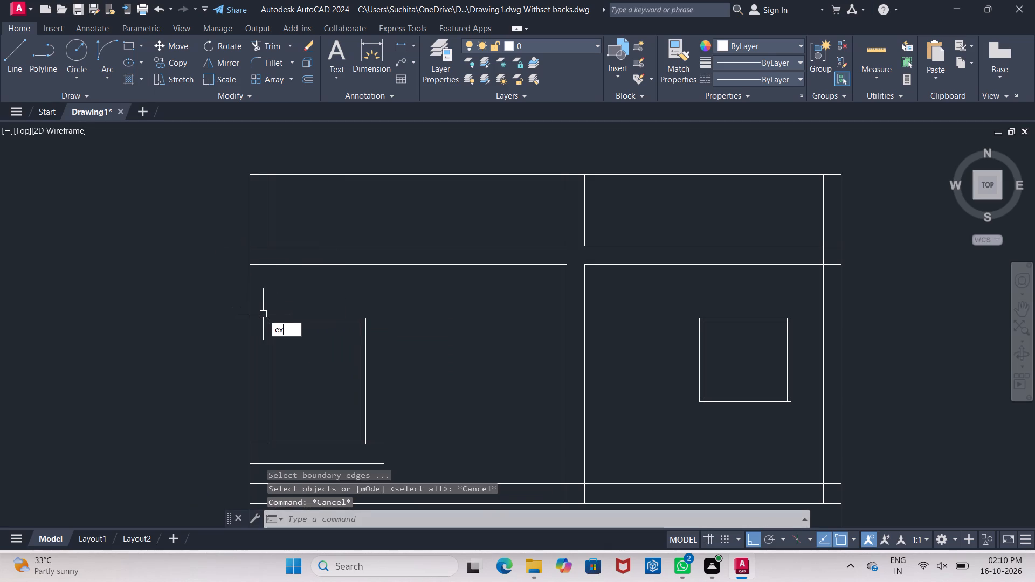
{"action": "key", "text": "Return"}
{"action": "key", "text": "Return"}
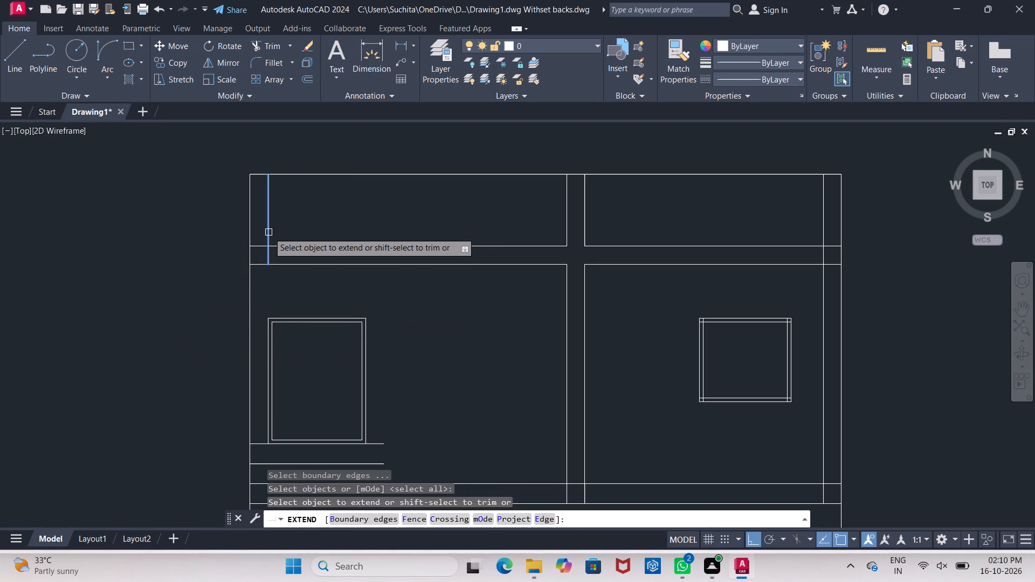
{"action": "left_click", "coordinate": [267, 233]}
{"action": "left_click", "coordinate": [270, 230]}
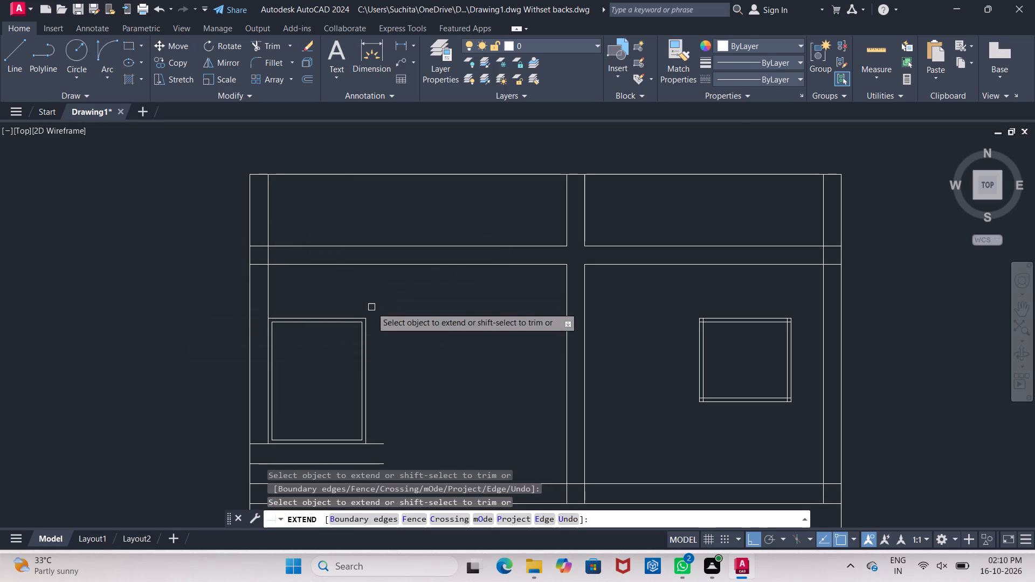
Draw a vertical line about 3'-6" long downward from the free end of the top step line below the door, past both plinth lines.
{"action": "key", "text": "Escape"}
{"action": "middle_click_drag", "start_coordinate": [370, 305], "coordinate": [368, 210]}
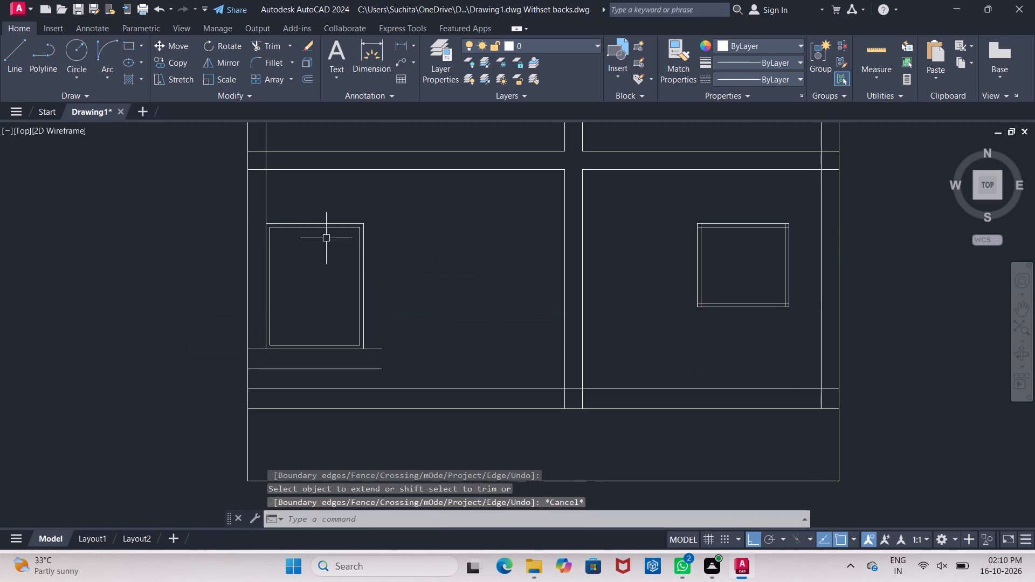
{"action": "key", "text": "Escape"}
{"action": "left_click", "coordinate": [20, 55]}
{"action": "left_click", "coordinate": [379, 348]}
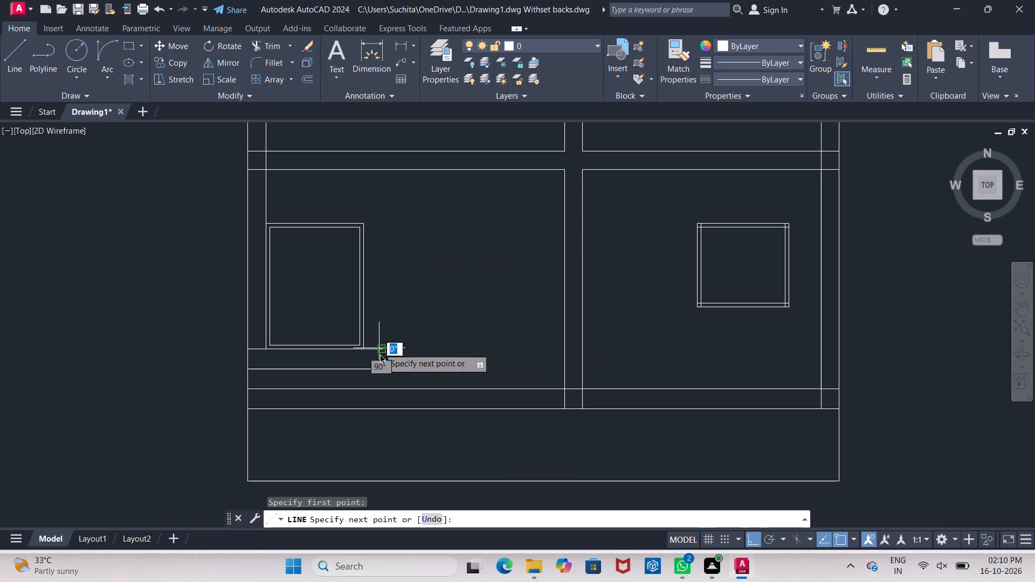
{"action": "left_click", "coordinate": [381, 433]}
{"action": "key", "text": "Escape"}
{"action": "key", "text": "Escape"}
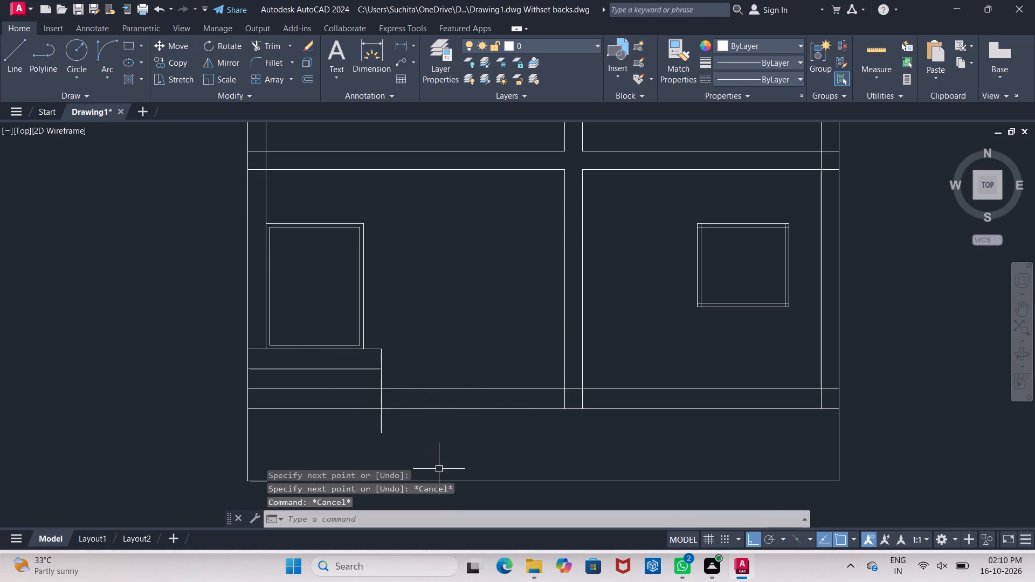
{"action": "key", "text": "Escape"}
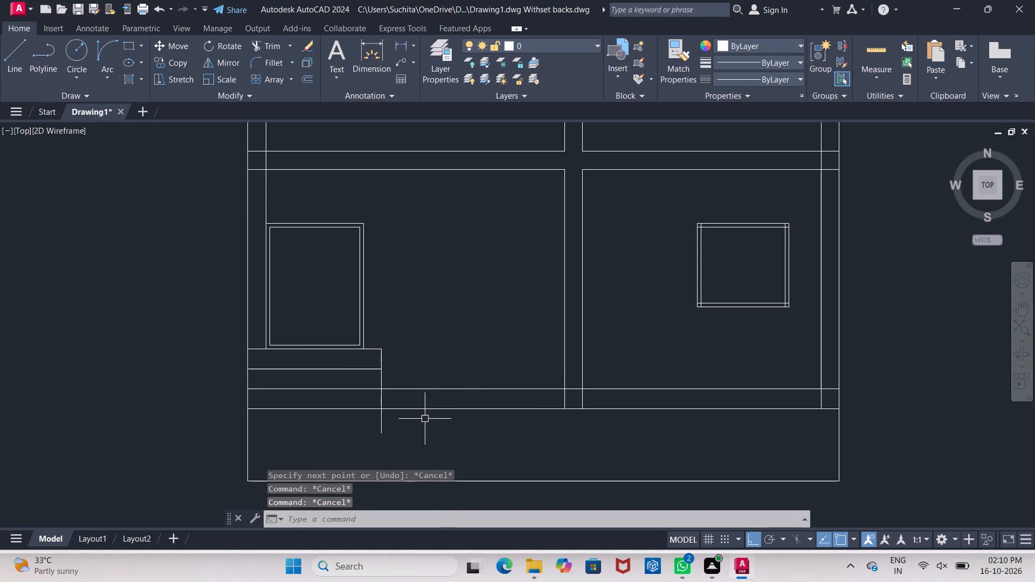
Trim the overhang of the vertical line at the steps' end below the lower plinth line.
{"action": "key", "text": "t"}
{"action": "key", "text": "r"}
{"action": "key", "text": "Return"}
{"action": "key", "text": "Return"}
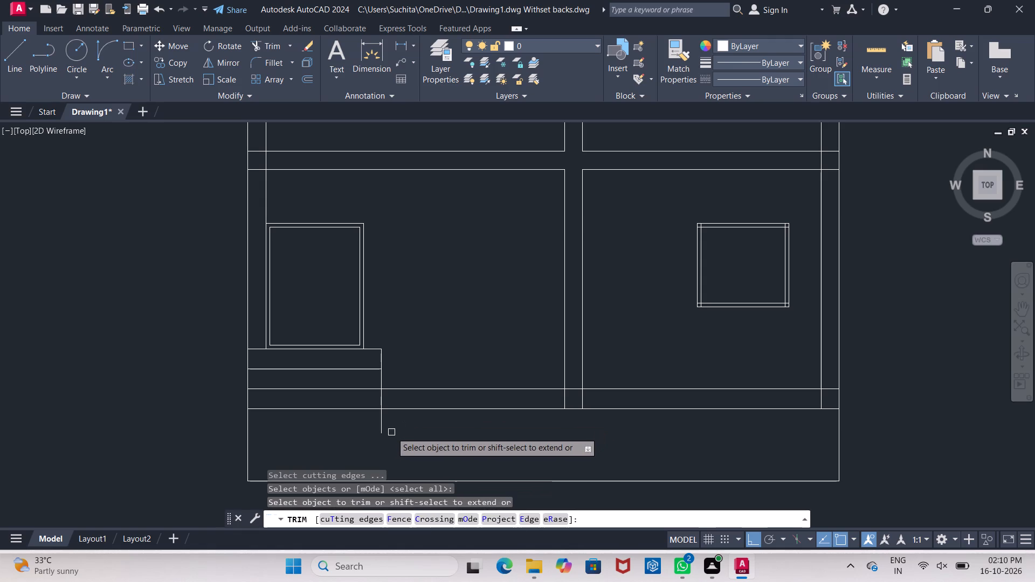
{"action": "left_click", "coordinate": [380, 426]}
Examine the elevation's entrance steps against the steps in the floor plan above.
{"action": "scroll", "coordinate": [408, 431], "scroll_direction": "down", "scroll_amount": 2}
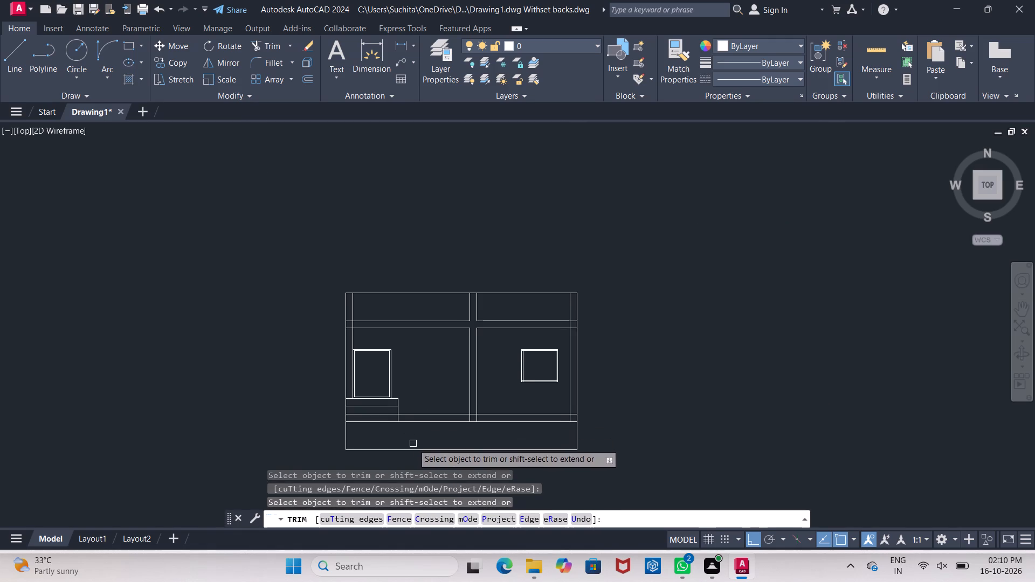
{"action": "middle_click_drag", "start_coordinate": [413, 444], "coordinate": [463, 437]}
{"action": "scroll", "coordinate": [463, 437], "scroll_direction": "down", "scroll_amount": 1}
{"action": "middle_click_drag", "start_coordinate": [463, 441], "coordinate": [461, 472]}
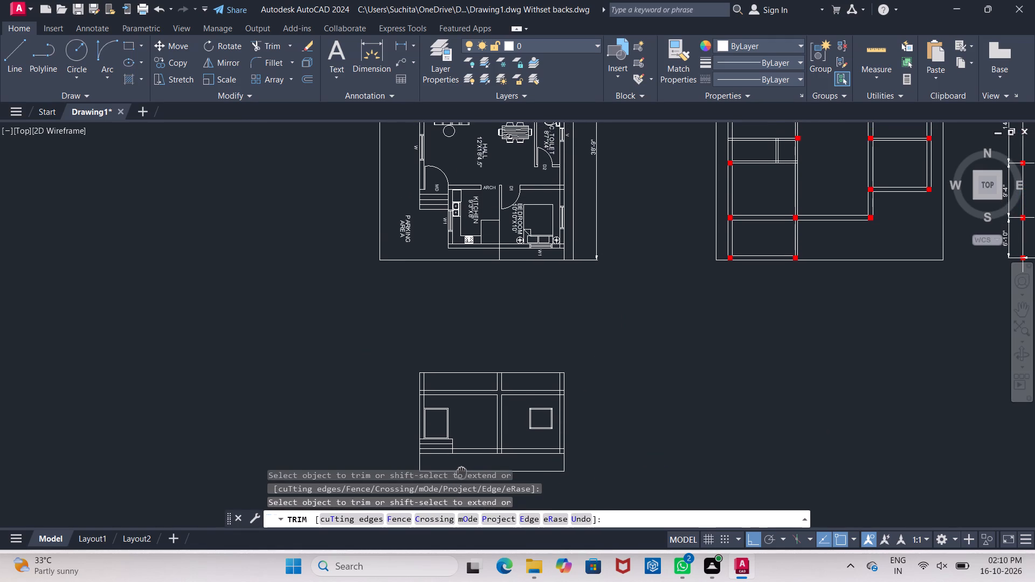
{"action": "middle_click_drag", "start_coordinate": [461, 472], "coordinate": [461, 467]}
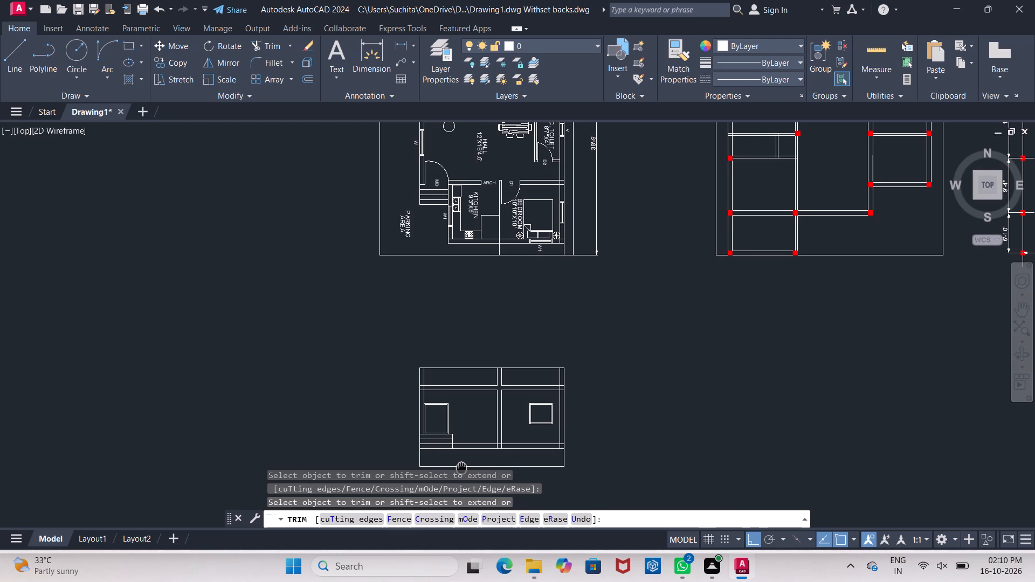
{"action": "middle_click_drag", "start_coordinate": [461, 467], "coordinate": [458, 452]}
{"action": "scroll", "coordinate": [458, 452], "scroll_direction": "up", "scroll_amount": 1}
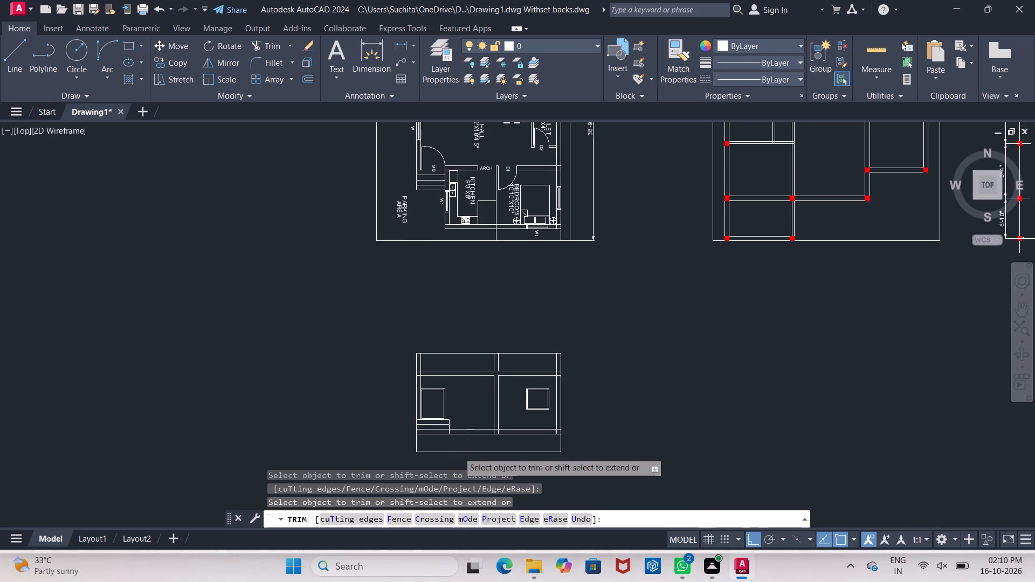
{"action": "scroll", "coordinate": [458, 452], "scroll_direction": "up", "scroll_amount": 2}
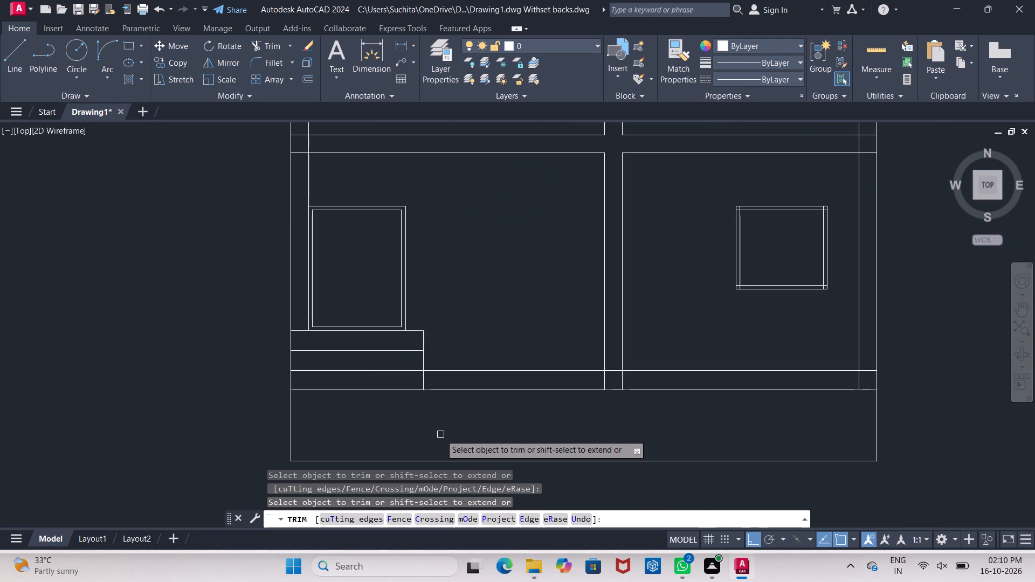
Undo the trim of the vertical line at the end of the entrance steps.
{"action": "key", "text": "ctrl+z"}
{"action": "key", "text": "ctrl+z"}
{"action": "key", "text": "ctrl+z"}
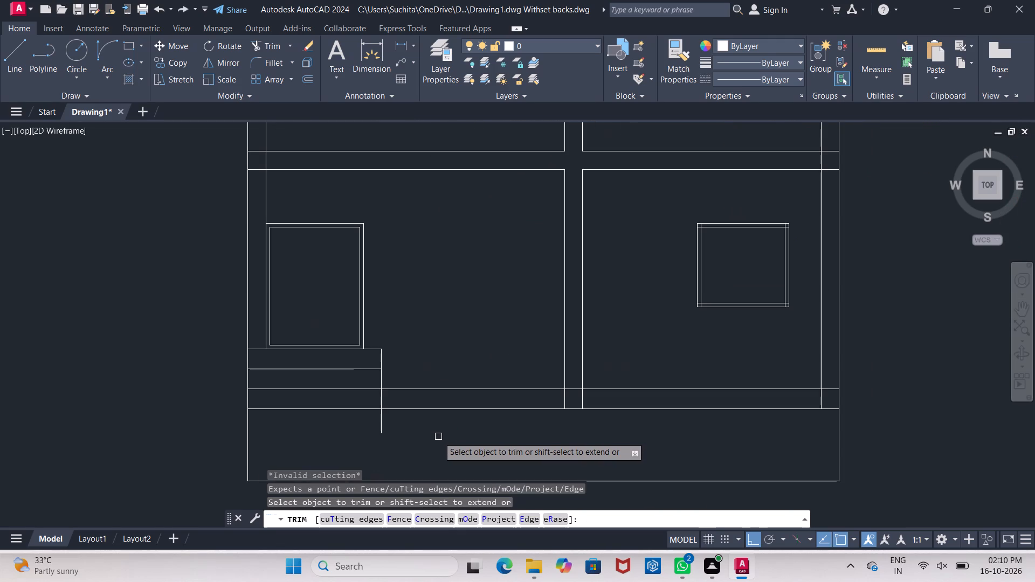
Undo the recent trim, line and extend edits, back through the erasure of the vertical lines beside the door.
{"action": "key", "text": "ctrl+z"}
{"action": "key", "text": "ctrl+z"}
{"action": "key", "text": "Escape"}
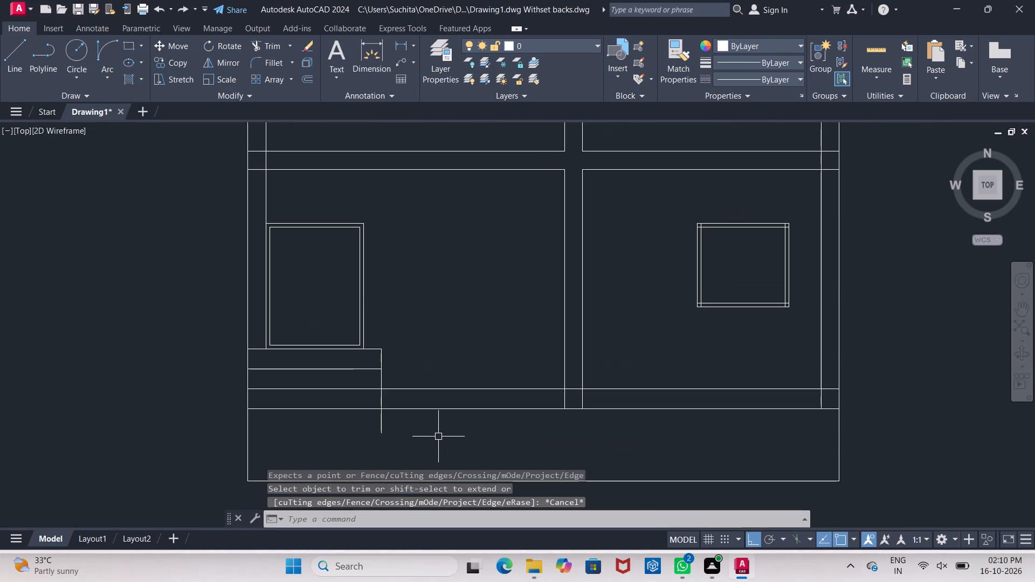
{"action": "key", "text": "ctrl+z"}
{"action": "key", "text": "ctrl+z"}
{"action": "key", "text": "ctrl+z"}
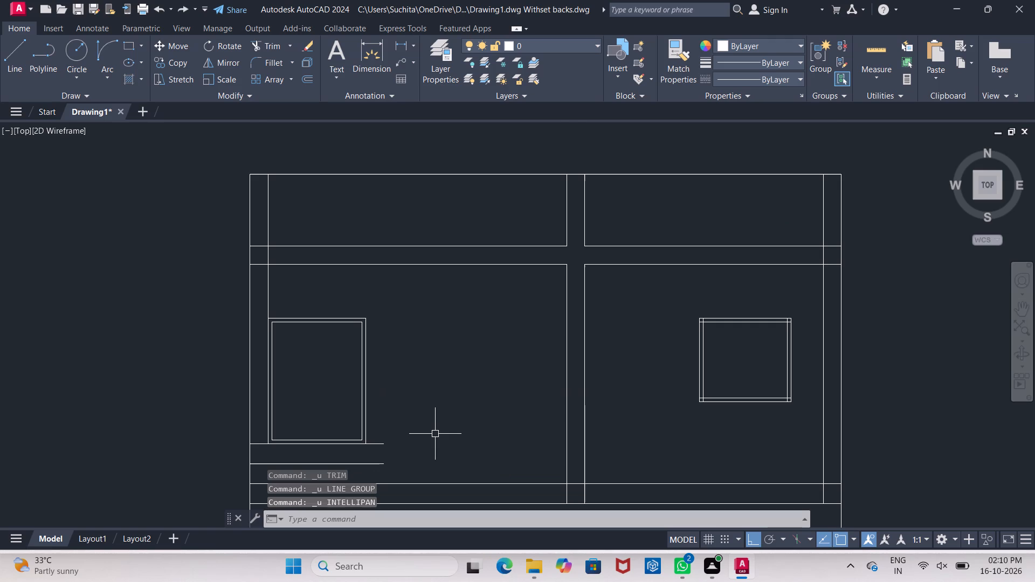
{"action": "key", "text": "ctrl+a"}
{"action": "key", "text": "ctrl+z"}
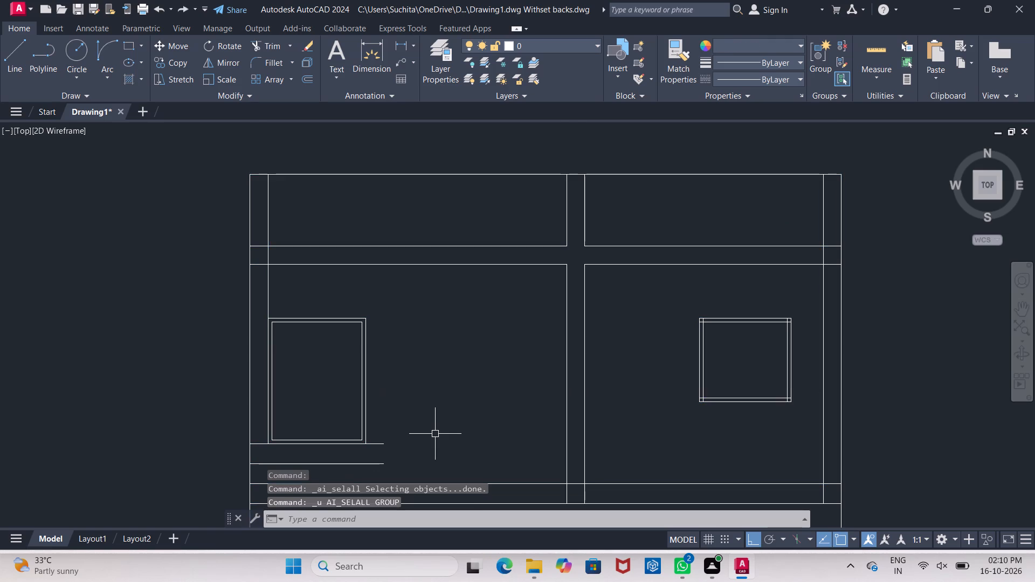
{"action": "key", "text": "ctrl+z"}
{"action": "key", "text": "ctrl+z"}
{"action": "key", "text": "ctrl+z"}
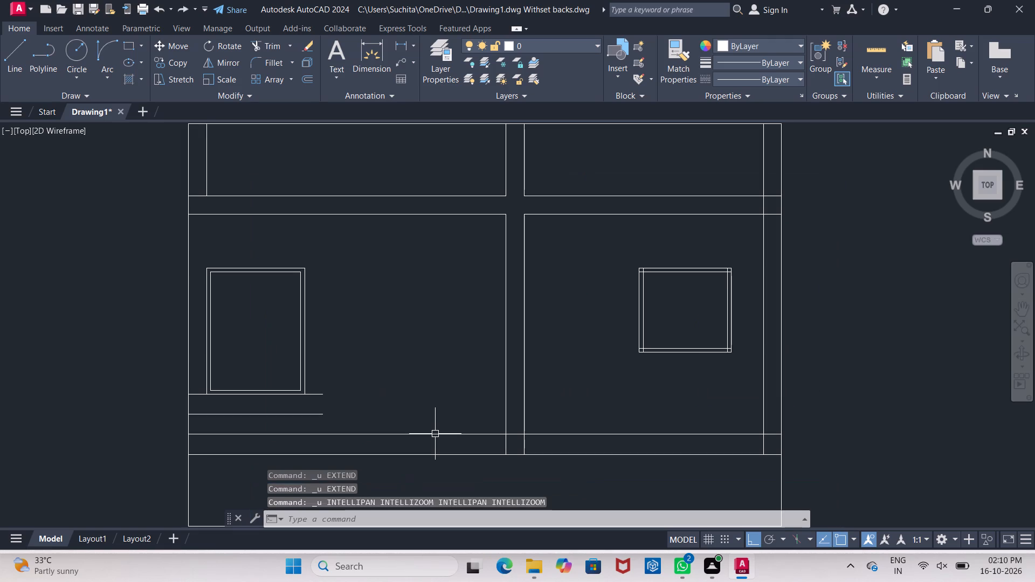
{"action": "key", "text": "ctrl+z"}
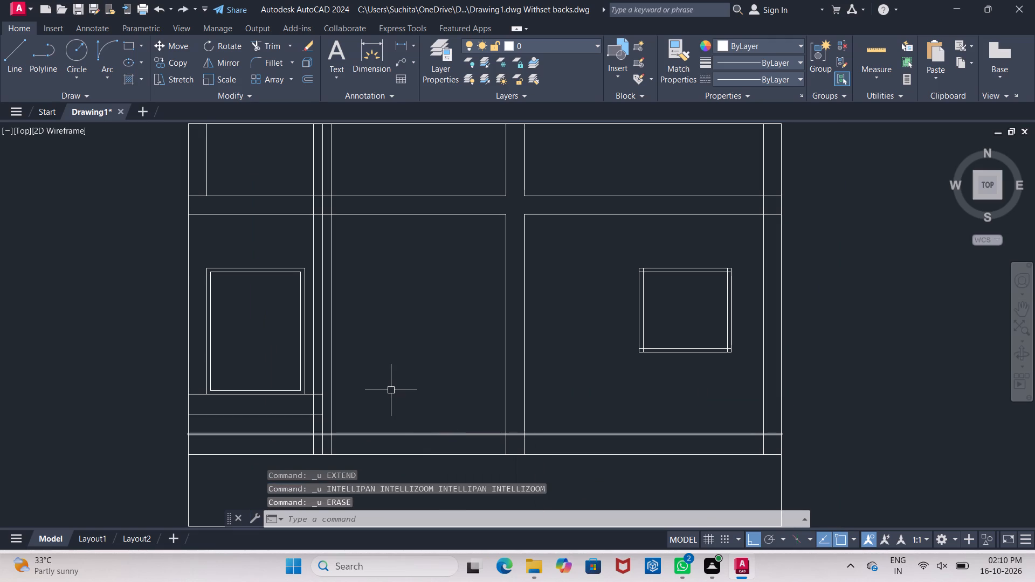
{"action": "key", "text": "Escape"}
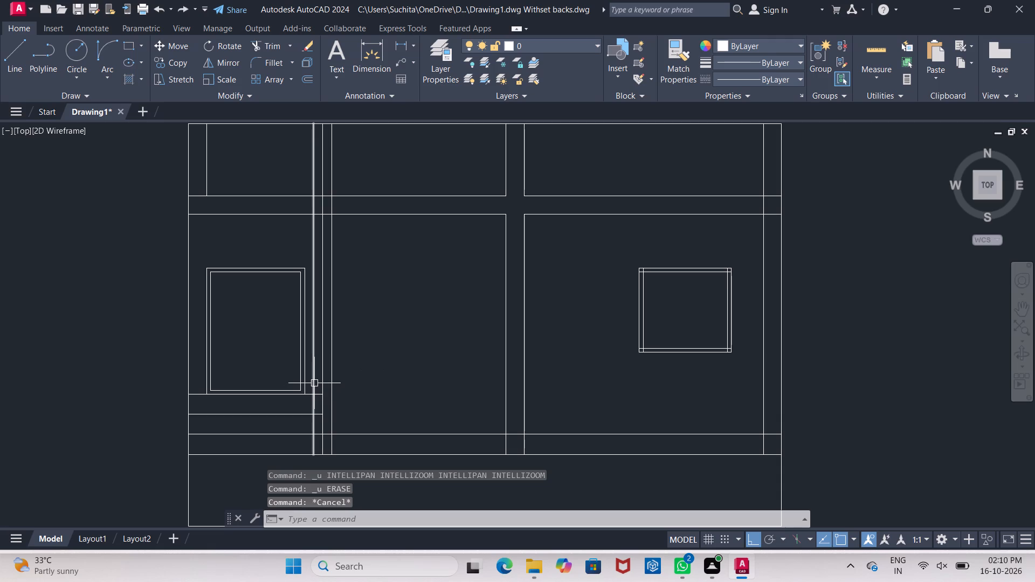
Erase the vertical line closest to the door, out of the three running beside it.
{"action": "left_click", "coordinate": [312, 380]}
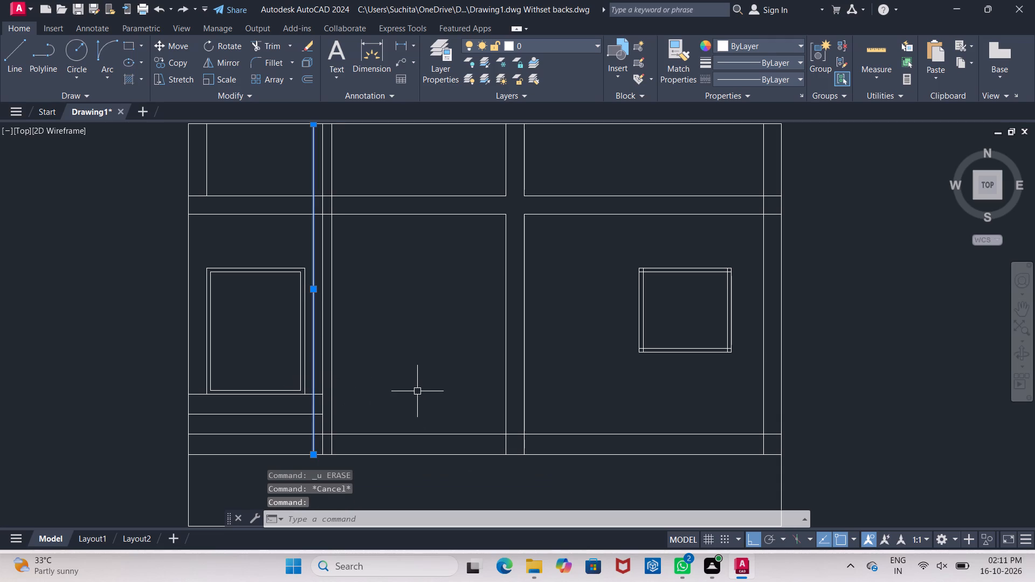
{"action": "key", "text": "Delete"}
Extend the inner line of the wall on the door side down through the slab to the door.
{"action": "scroll", "coordinate": [417, 386], "scroll_direction": "down", "scroll_amount": 1}
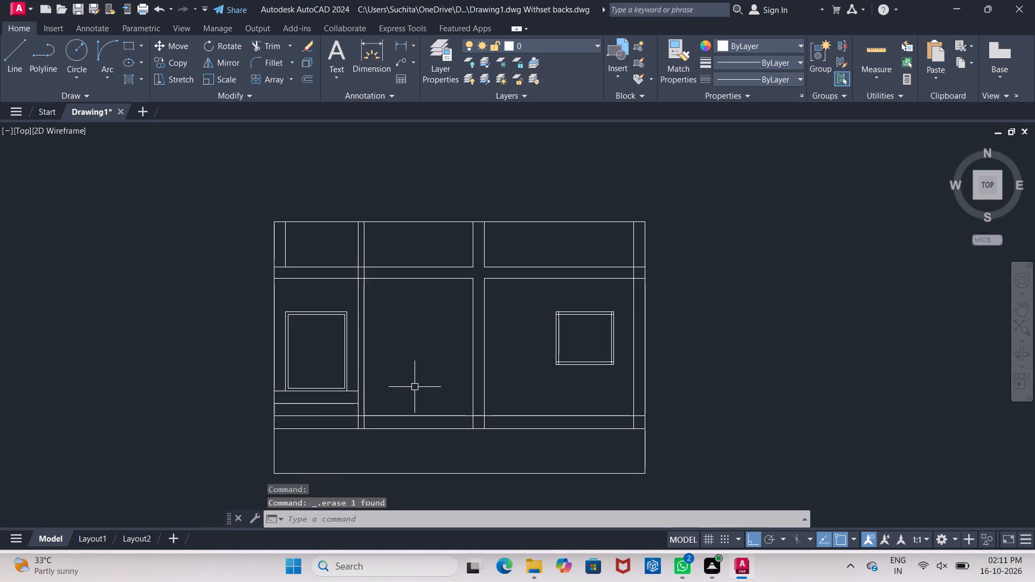
{"action": "middle_click_drag", "start_coordinate": [412, 384], "coordinate": [405, 371]}
{"action": "scroll", "coordinate": [405, 376], "scroll_direction": "down", "scroll_amount": 1}
{"action": "middle_click_drag", "start_coordinate": [406, 376], "coordinate": [408, 384]}
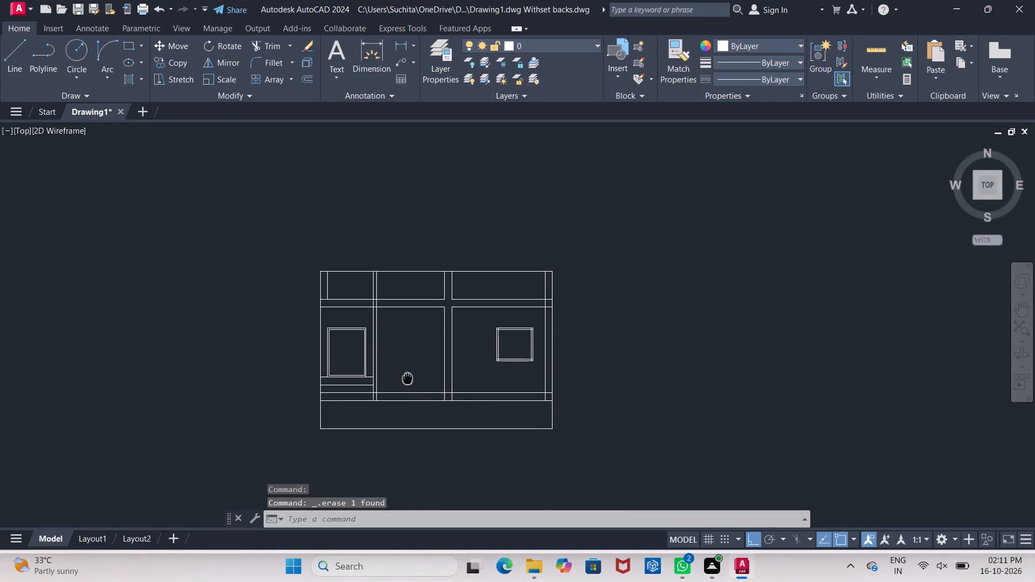
{"action": "middle_click_drag", "start_coordinate": [408, 384], "coordinate": [403, 404]}
{"action": "scroll", "coordinate": [378, 384], "scroll_direction": "up", "scroll_amount": 2}
{"action": "middle_click_drag", "start_coordinate": [378, 381], "coordinate": [365, 473]}
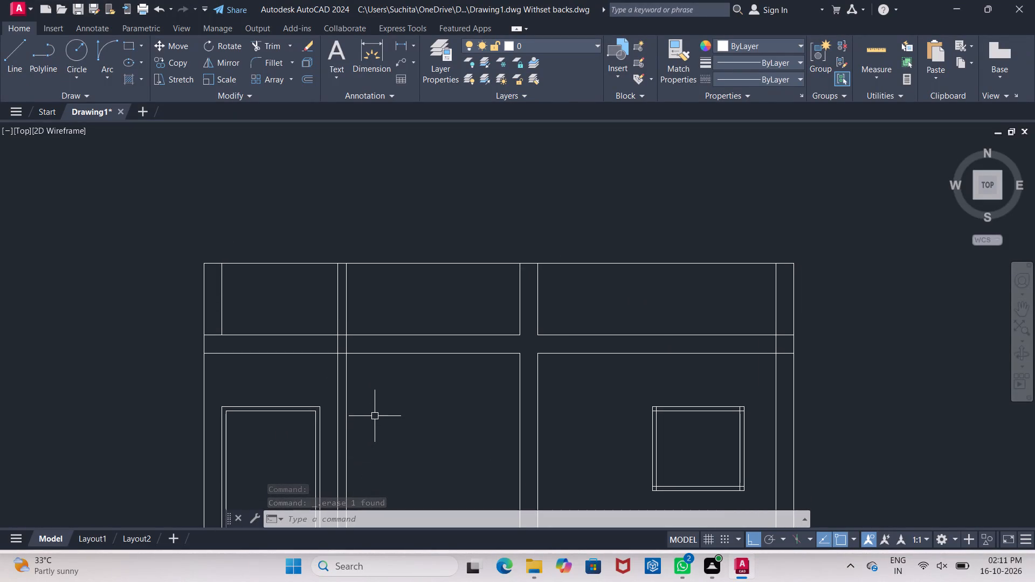
{"action": "key", "text": "Escape"}
{"action": "key", "text": "e"}
{"action": "key", "text": "x"}
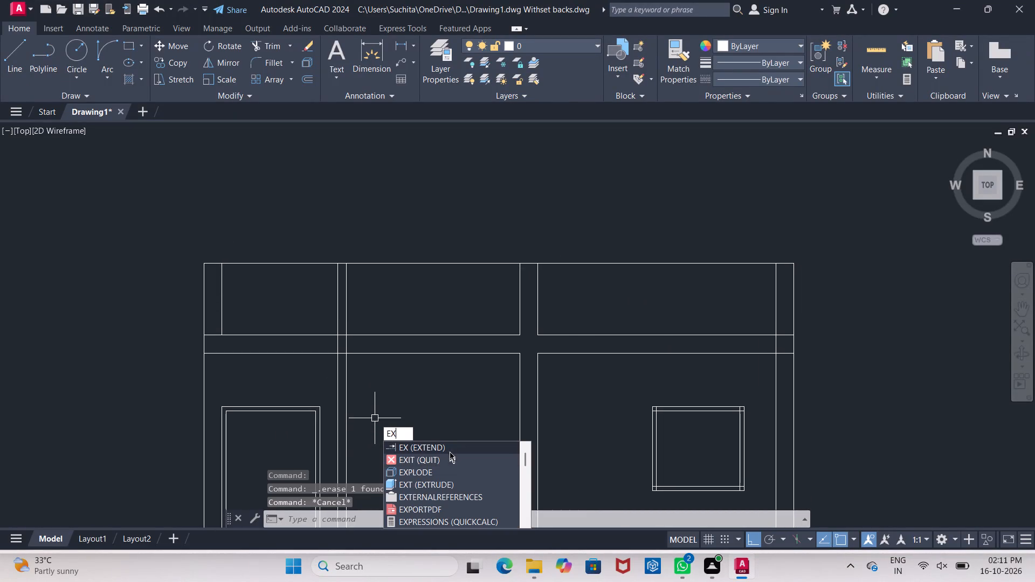
{"action": "key", "text": "Return"}
{"action": "key", "text": "Return"}
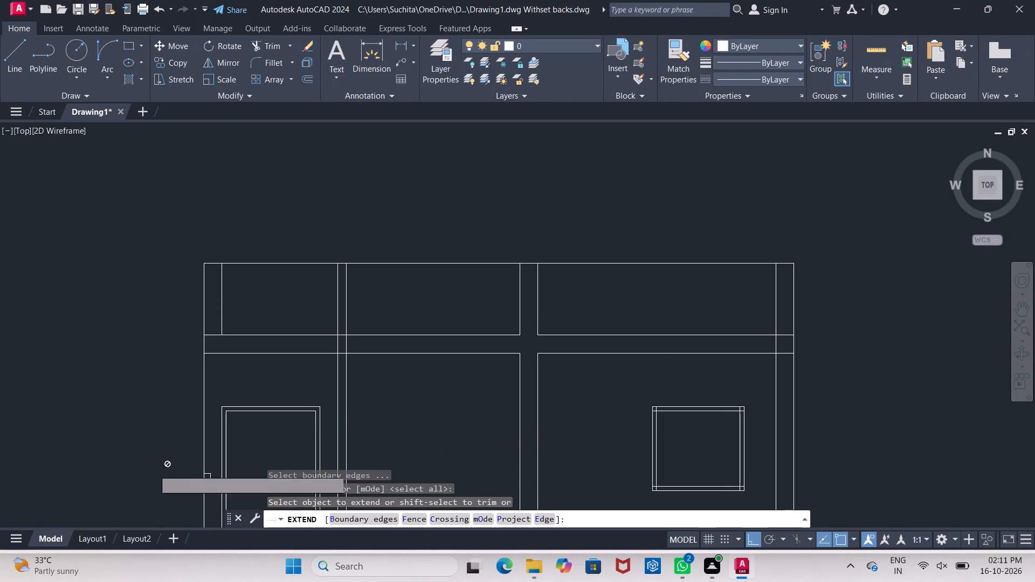
{"action": "left_click", "coordinate": [223, 311]}
{"action": "left_click", "coordinate": [220, 318]}
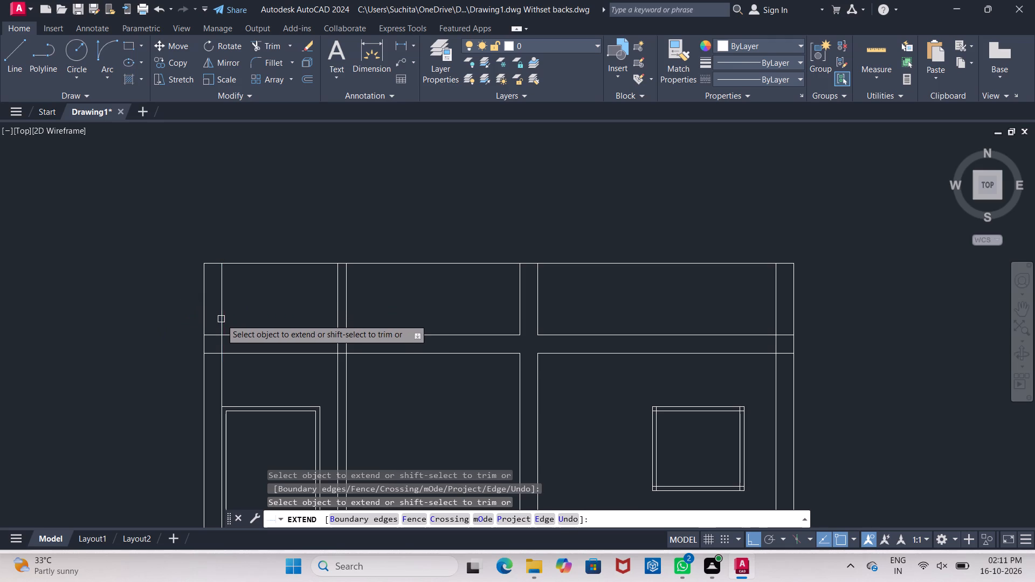
{"action": "key", "text": "Escape"}
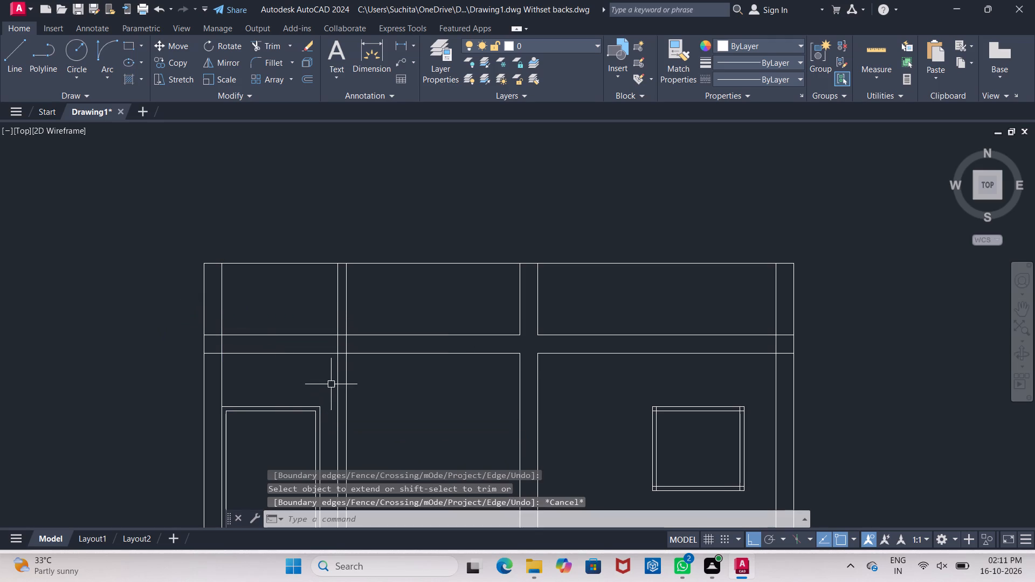
Trim away the top line between the three wall stubs and the two partition lines above the slab's underside.
{"action": "type", "text": "tr"}
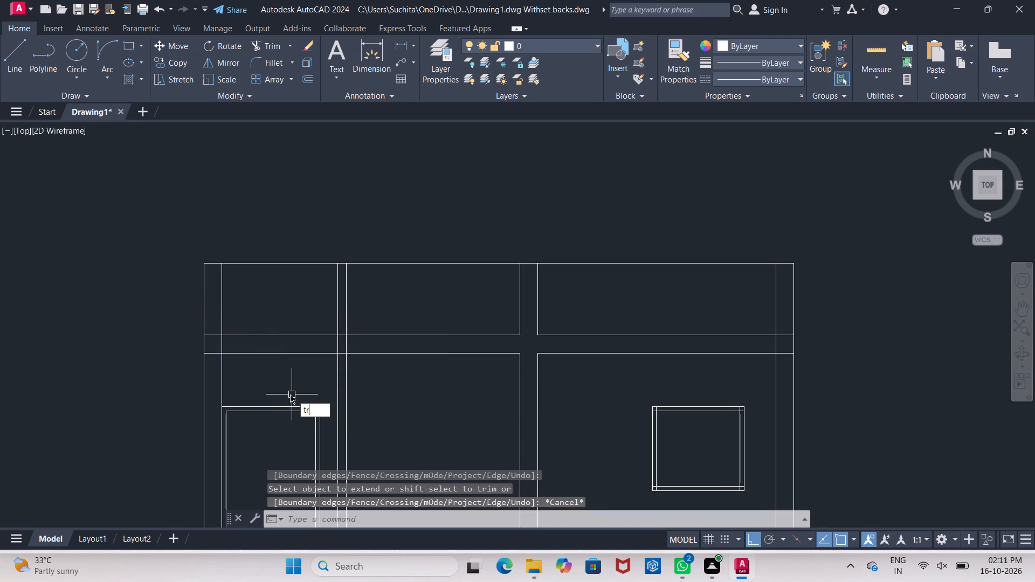
{"action": "key", "text": "Return"}
{"action": "key", "text": "Return"}
{"action": "left_click_drag", "start_coordinate": [268, 242], "coordinate": [521, 297]}
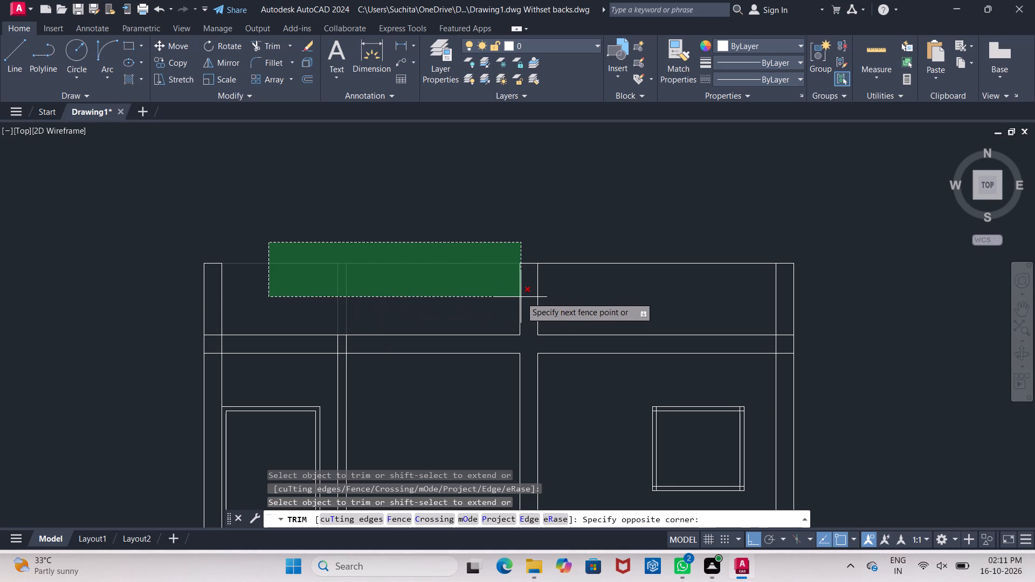
{"action": "left_click_drag", "start_coordinate": [521, 297], "coordinate": [605, 313]}
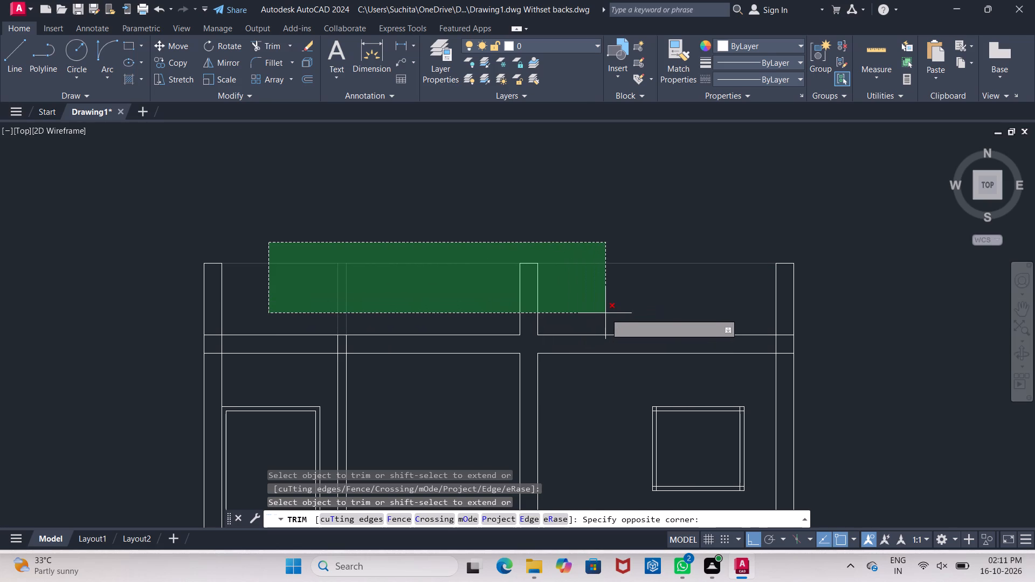
{"action": "left_click_drag", "start_coordinate": [605, 313], "coordinate": [723, 299]}
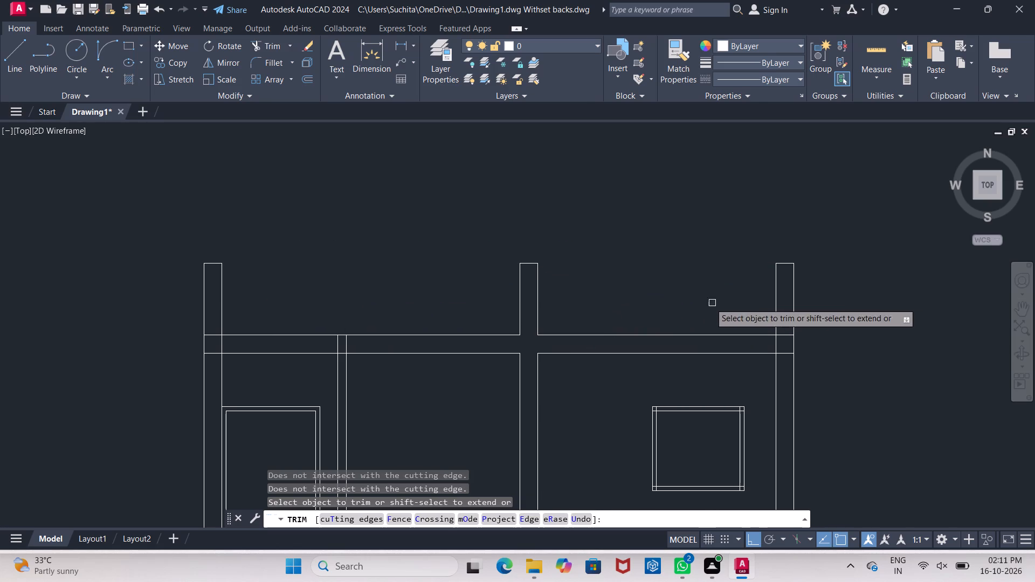
{"action": "left_click", "coordinate": [337, 348]}
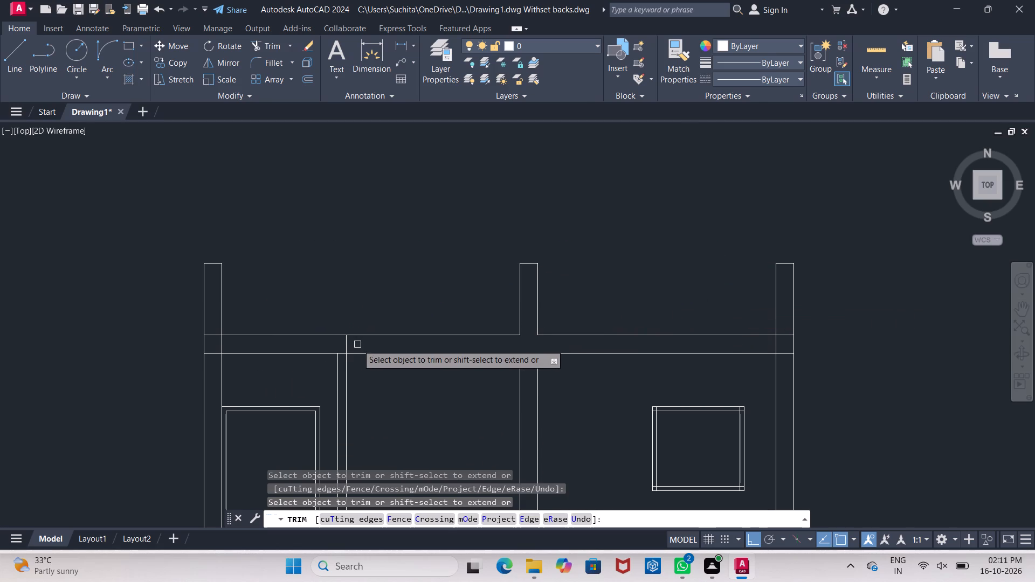
{"action": "left_click", "coordinate": [348, 349]}
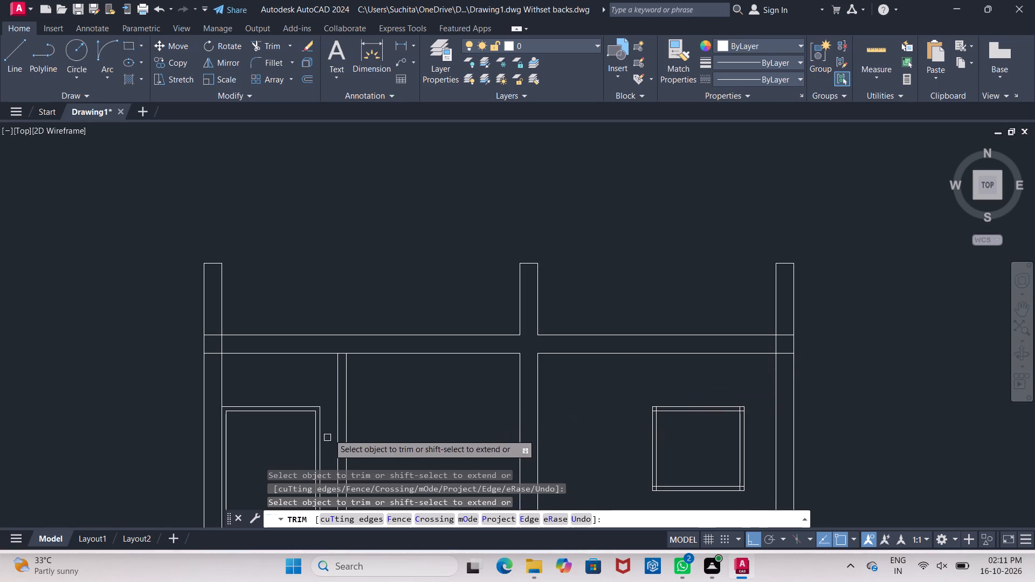
Examine the trimmed section against the floor plan above it.
{"action": "scroll", "coordinate": [336, 423], "scroll_direction": "down", "scroll_amount": 2}
{"action": "middle_click_drag", "start_coordinate": [341, 418], "coordinate": [359, 373]}
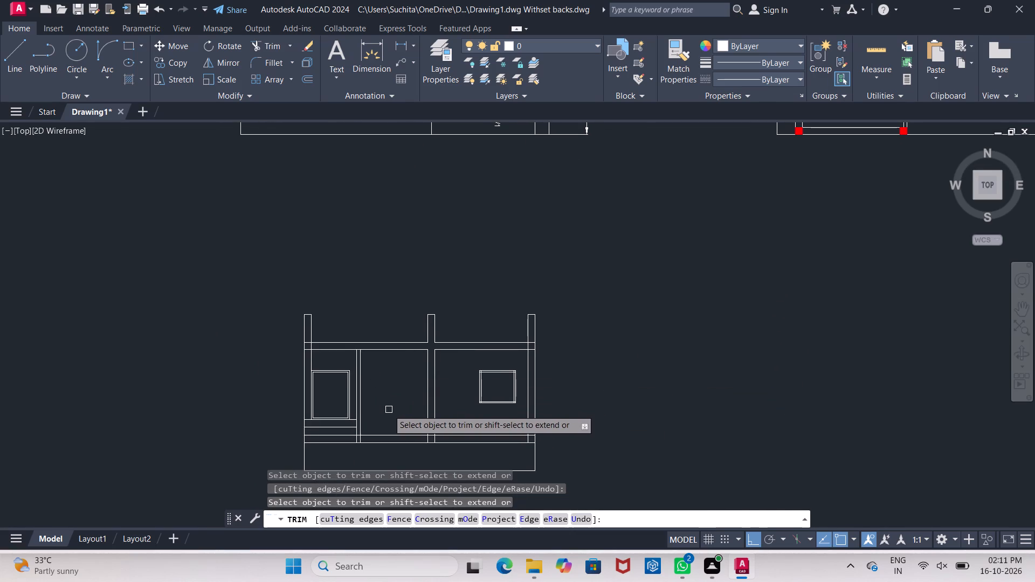
{"action": "middle_click_drag", "start_coordinate": [379, 392], "coordinate": [397, 508]}
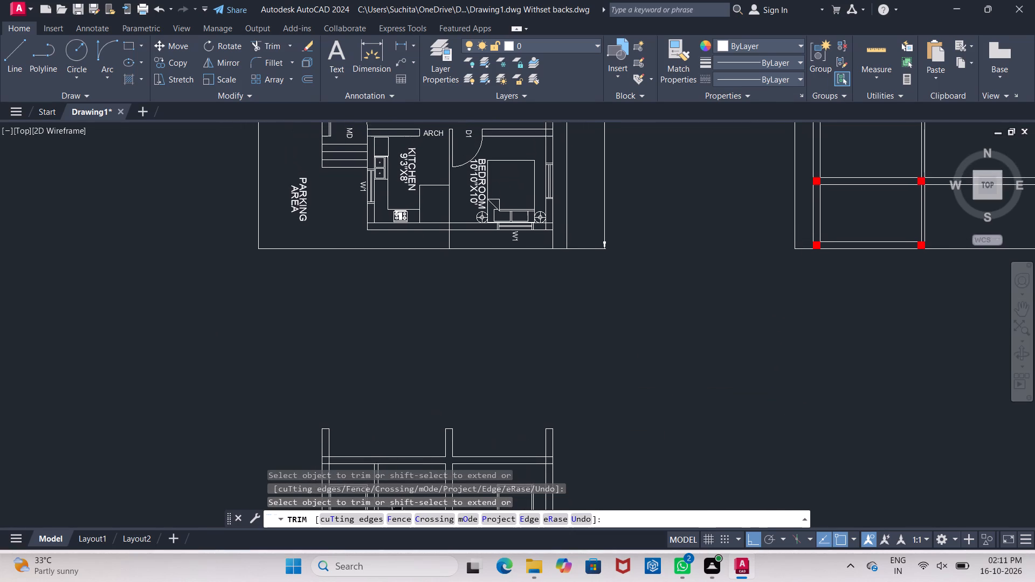
{"action": "middle_click_drag", "start_coordinate": [397, 508], "coordinate": [397, 512]}
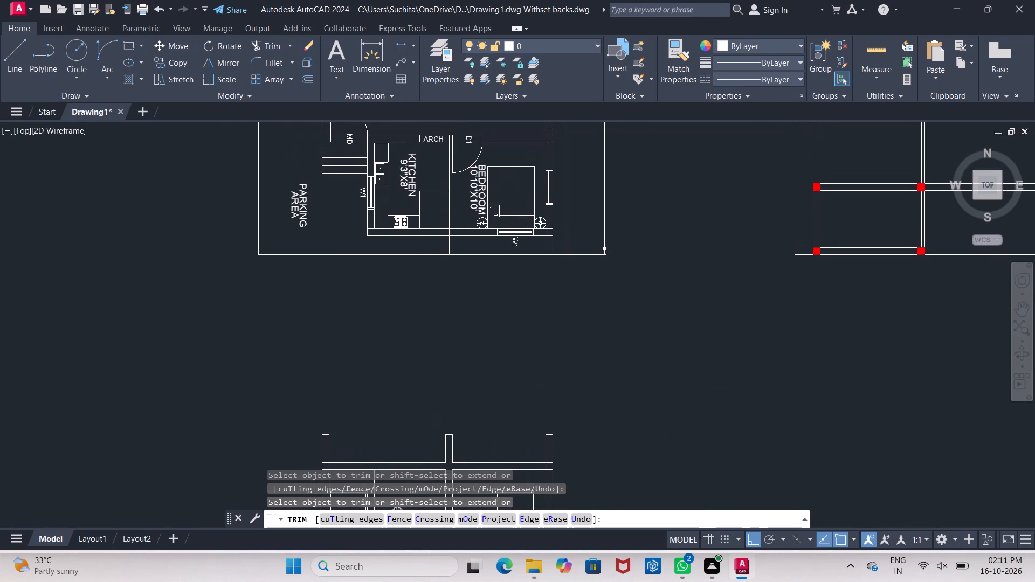
{"action": "middle_click_drag", "start_coordinate": [397, 512], "coordinate": [405, 375]}
{"action": "scroll", "coordinate": [405, 375], "scroll_direction": "down", "scroll_amount": 1}
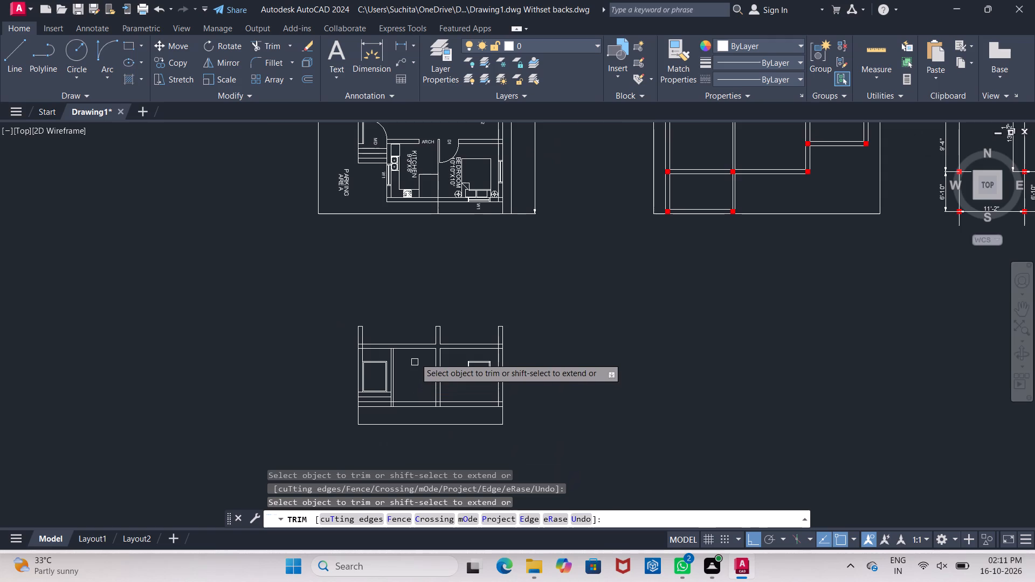
{"action": "scroll", "coordinate": [495, 329], "scroll_direction": "up", "scroll_amount": 2}
{"action": "middle_click_drag", "start_coordinate": [547, 387], "coordinate": [551, 299]}
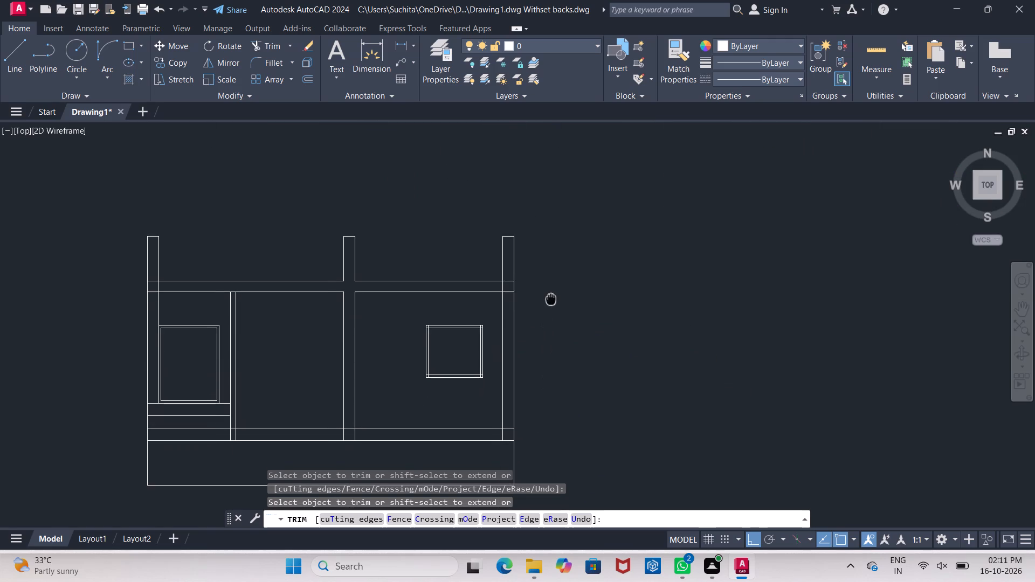
{"action": "middle_click_drag", "start_coordinate": [551, 299], "coordinate": [551, 297]}
{"action": "scroll", "coordinate": [544, 358], "scroll_direction": "down", "scroll_amount": 1}
{"action": "middle_click_drag", "start_coordinate": [544, 358], "coordinate": [544, 343]}
Trim the overlapping inner frame line ends at the window's two upper corners.
{"action": "scroll", "coordinate": [496, 379], "scroll_direction": "up", "scroll_amount": 1}
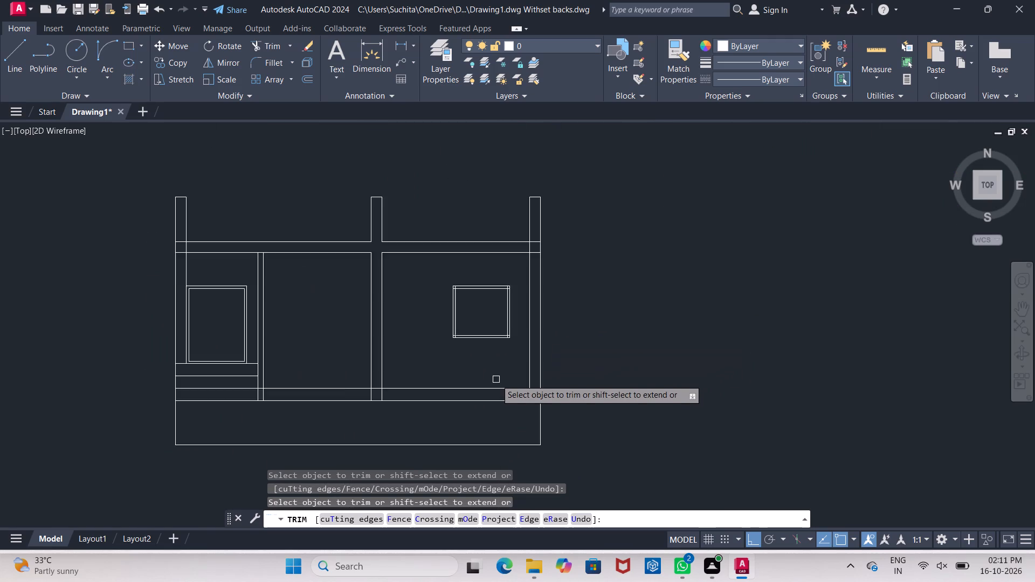
{"action": "scroll", "coordinate": [496, 379], "scroll_direction": "up", "scroll_amount": 1}
{"action": "middle_click_drag", "start_coordinate": [496, 383], "coordinate": [500, 408]}
{"action": "scroll", "coordinate": [432, 264], "scroll_direction": "up", "scroll_amount": 5}
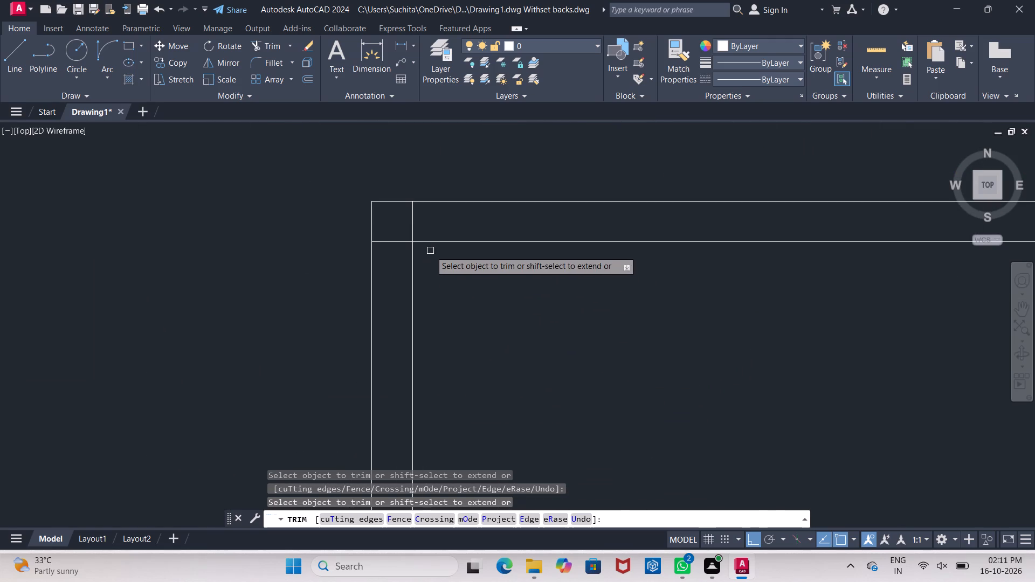
{"action": "left_click", "coordinate": [413, 229]}
{"action": "left_click", "coordinate": [402, 245]}
{"action": "scroll", "coordinate": [411, 259], "scroll_direction": "down", "scroll_amount": 4}
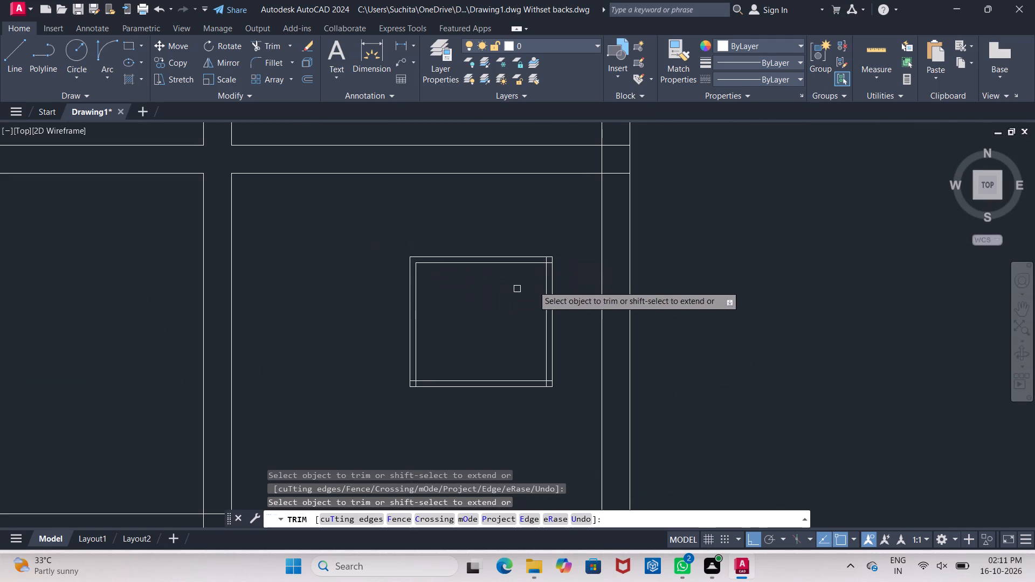
{"action": "scroll", "coordinate": [549, 258], "scroll_direction": "up", "scroll_amount": 4}
{"action": "left_click_drag", "start_coordinate": [525, 266], "coordinate": [525, 271]}
{"action": "left_click", "coordinate": [536, 286]}
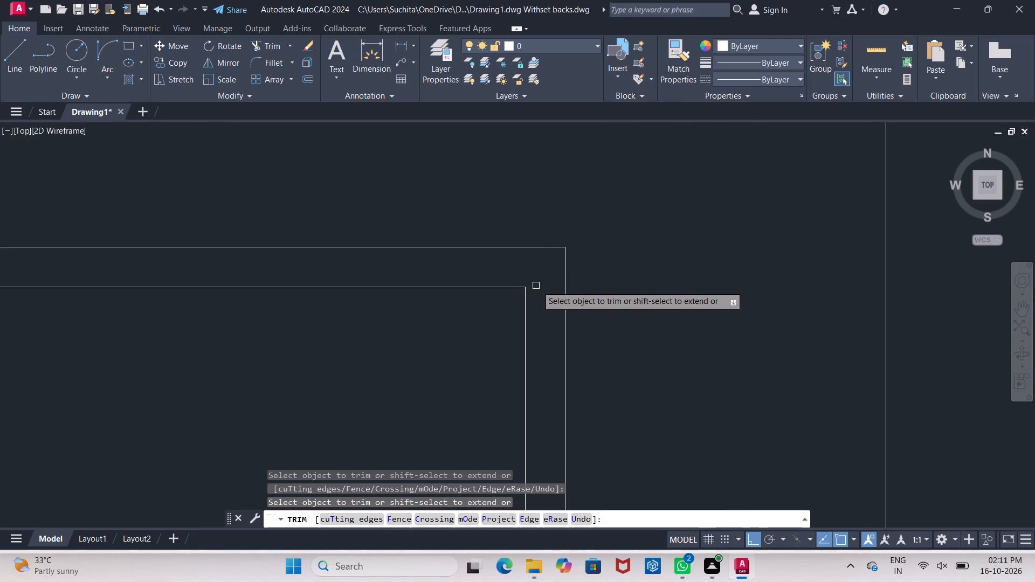
Trim the overlapping inner frame line ends at the window's two lower corners and end the Trim command.
{"action": "scroll", "coordinate": [538, 286], "scroll_direction": "down", "scroll_amount": 4}
{"action": "scroll", "coordinate": [401, 402], "scroll_direction": "up", "scroll_amount": 3}
{"action": "left_click", "coordinate": [410, 407]}
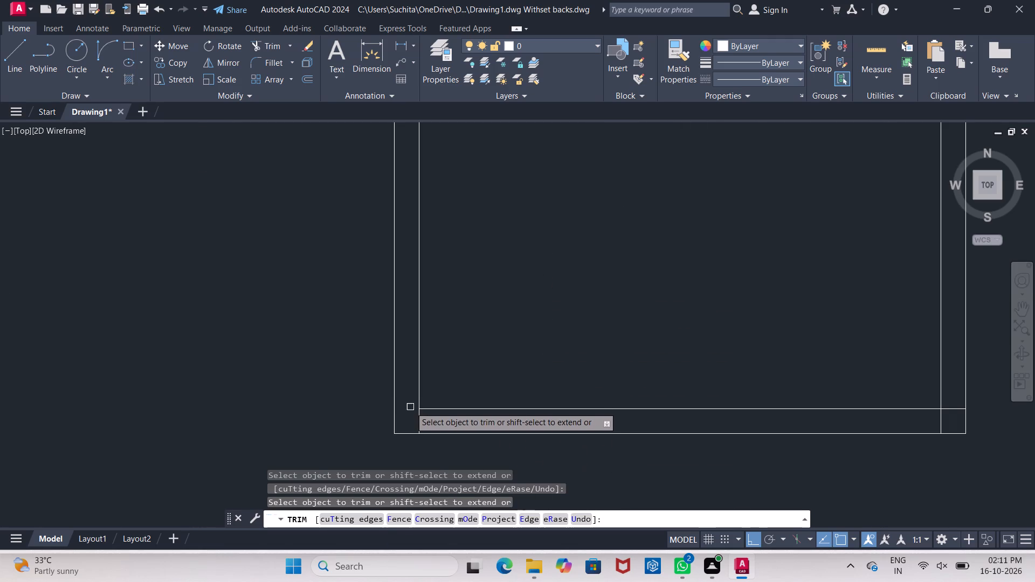
{"action": "left_click", "coordinate": [420, 421]}
{"action": "middle_click_drag", "start_coordinate": [561, 372], "coordinate": [328, 359]}
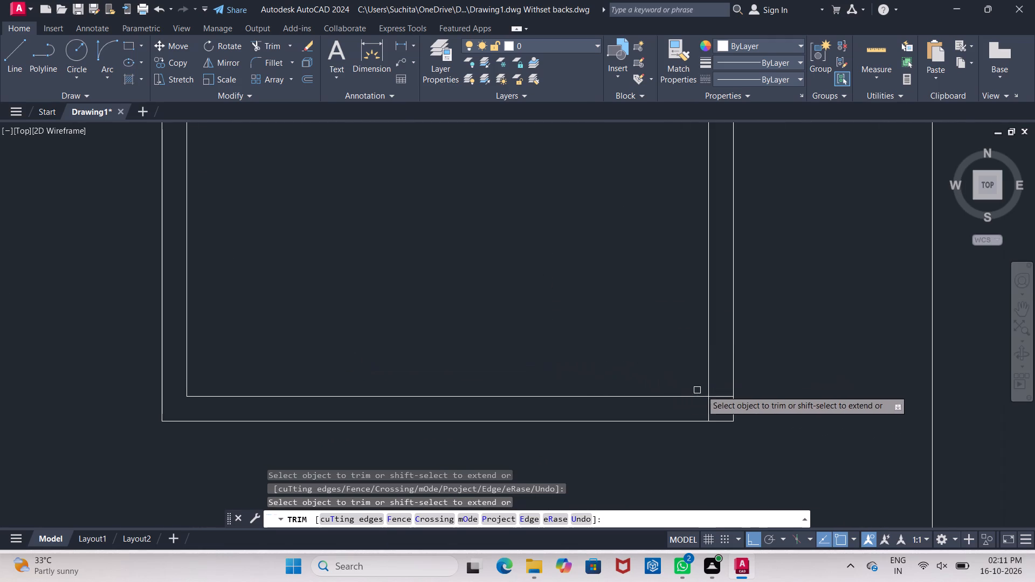
{"action": "left_click", "coordinate": [721, 395]}
{"action": "left_click", "coordinate": [713, 410]}
{"action": "left_click", "coordinate": [703, 414]}
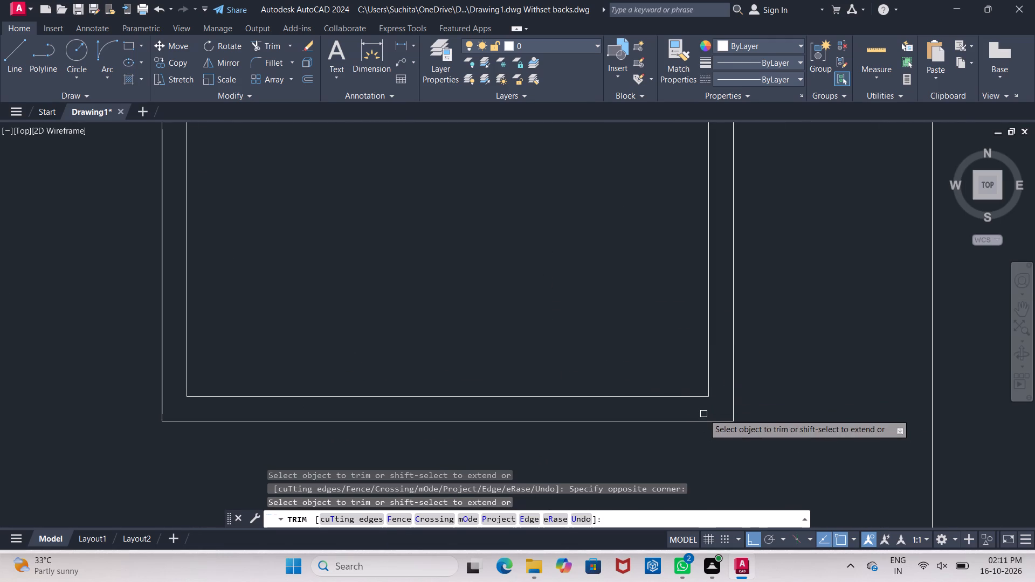
{"action": "scroll", "coordinate": [704, 413], "scroll_direction": "down", "scroll_amount": 7}
{"action": "middle_click_drag", "start_coordinate": [710, 418], "coordinate": [691, 383]}
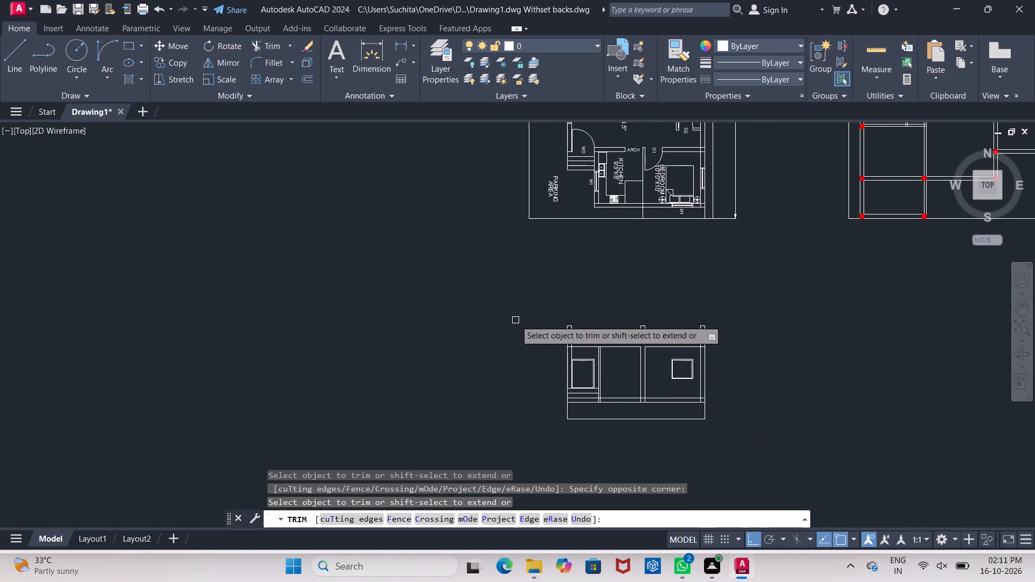
{"action": "middle_click_drag", "start_coordinate": [520, 319], "coordinate": [413, 354]}
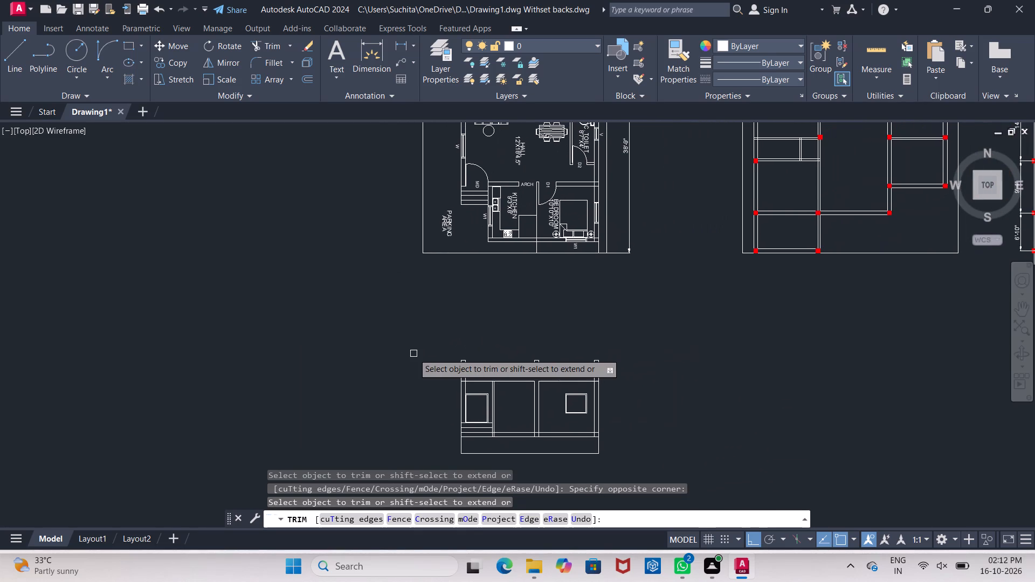
{"action": "key", "text": "Escape"}
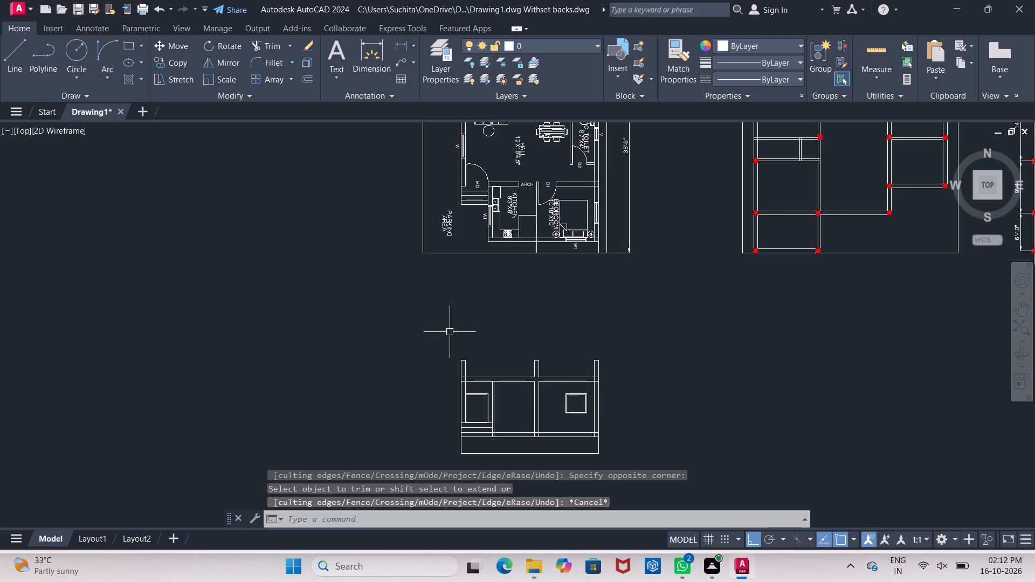
Offset the slab's top line 2' upward in both the left and right bays of the section.
{"action": "middle_click_drag", "start_coordinate": [450, 331], "coordinate": [449, 316]}
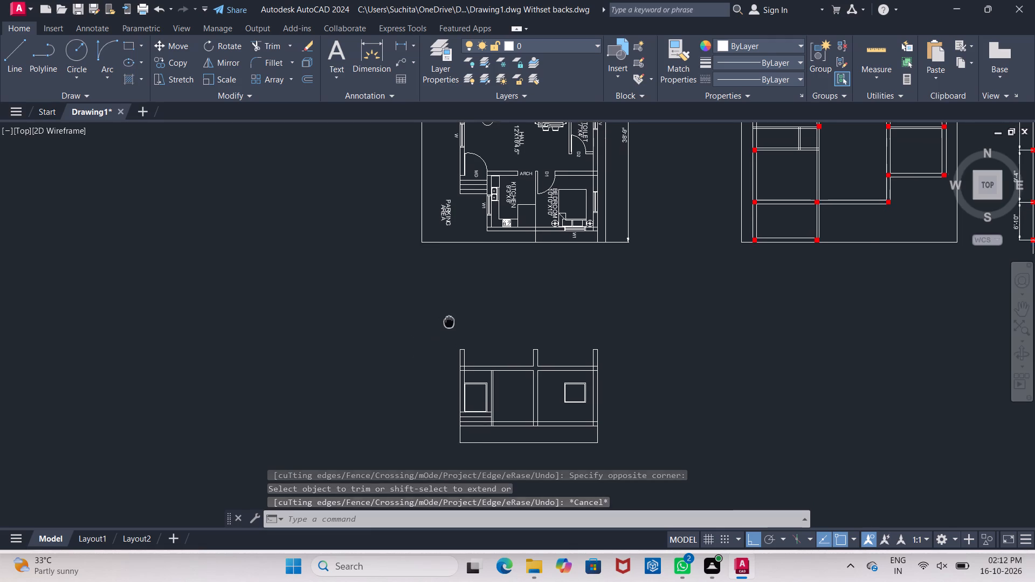
{"action": "middle_click_drag", "start_coordinate": [449, 316], "coordinate": [449, 290]}
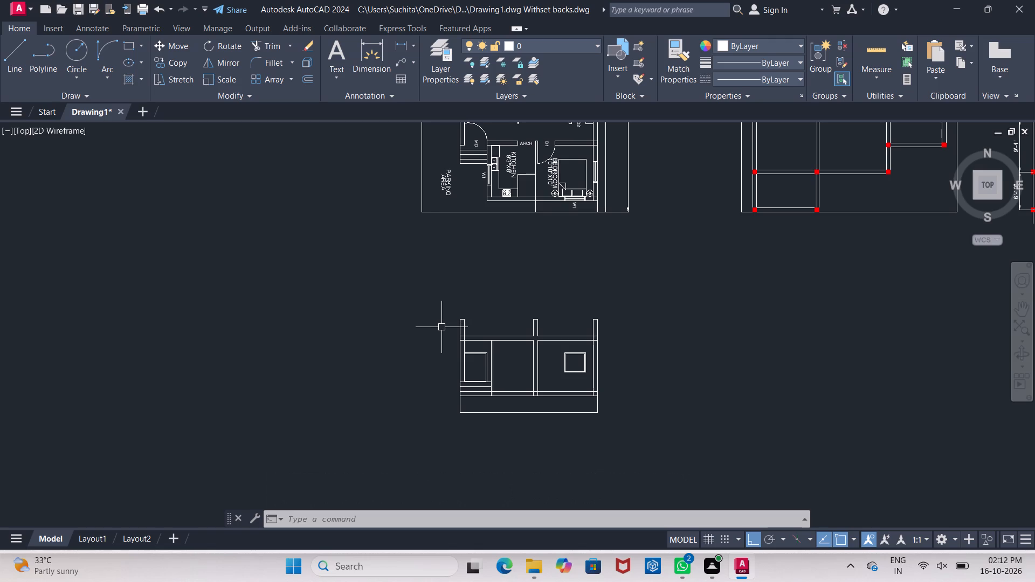
{"action": "middle_click_drag", "start_coordinate": [441, 327], "coordinate": [429, 351]}
{"action": "scroll", "coordinate": [447, 350], "scroll_direction": "up", "scroll_amount": 3}
{"action": "middle_click_drag", "start_coordinate": [474, 348], "coordinate": [325, 325]}
{"action": "key", "text": "Escape"}
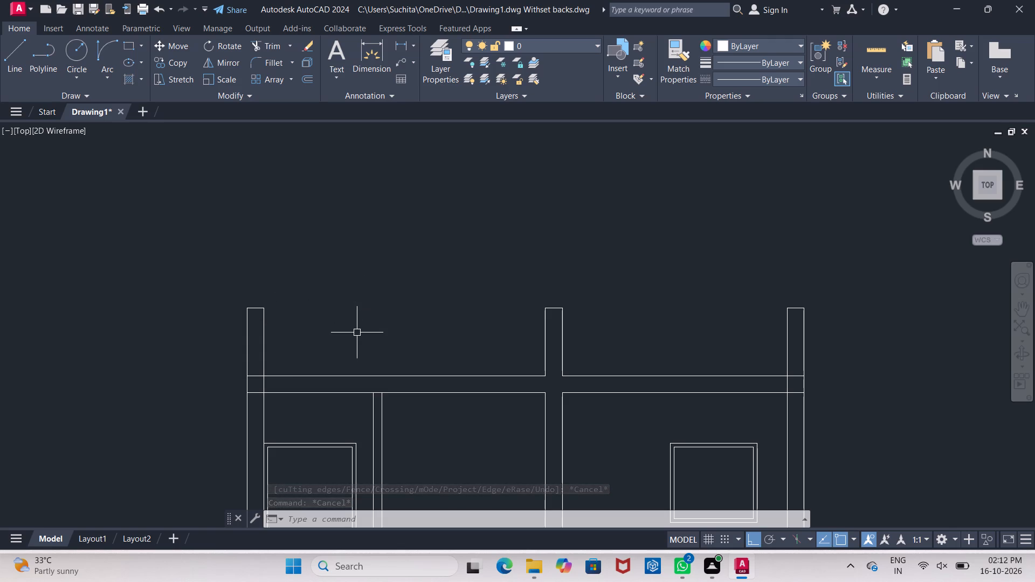
{"action": "key", "text": "o"}
{"action": "key", "text": "Return"}
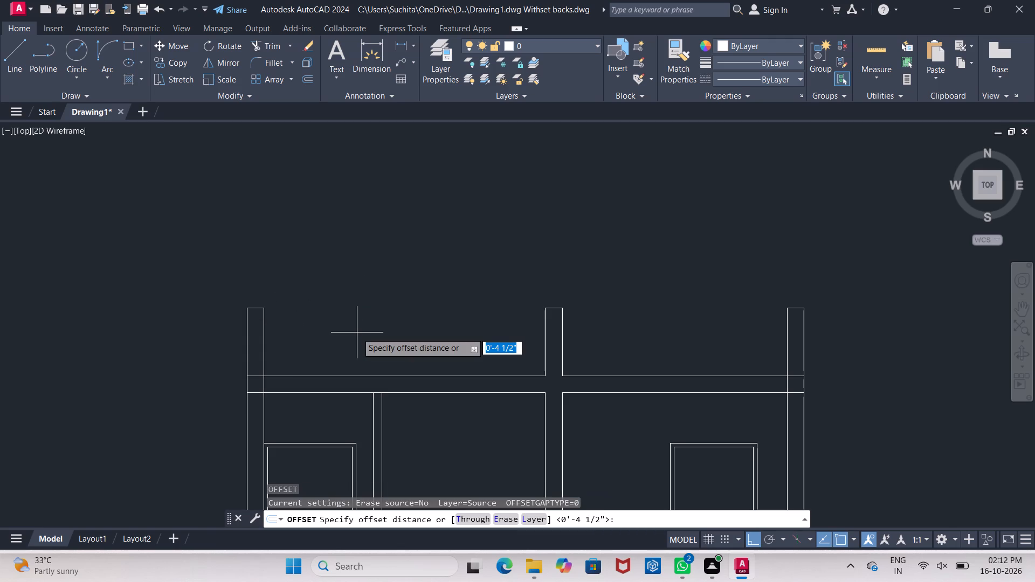
{"action": "type", "text": "2'"}
{"action": "key", "text": "Return"}
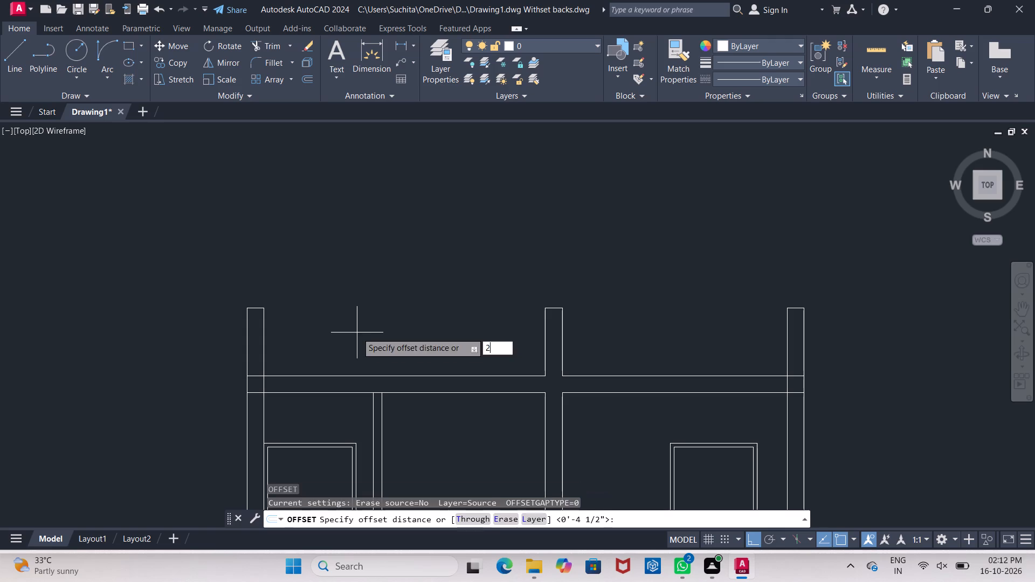
{"action": "left_click", "coordinate": [363, 379]}
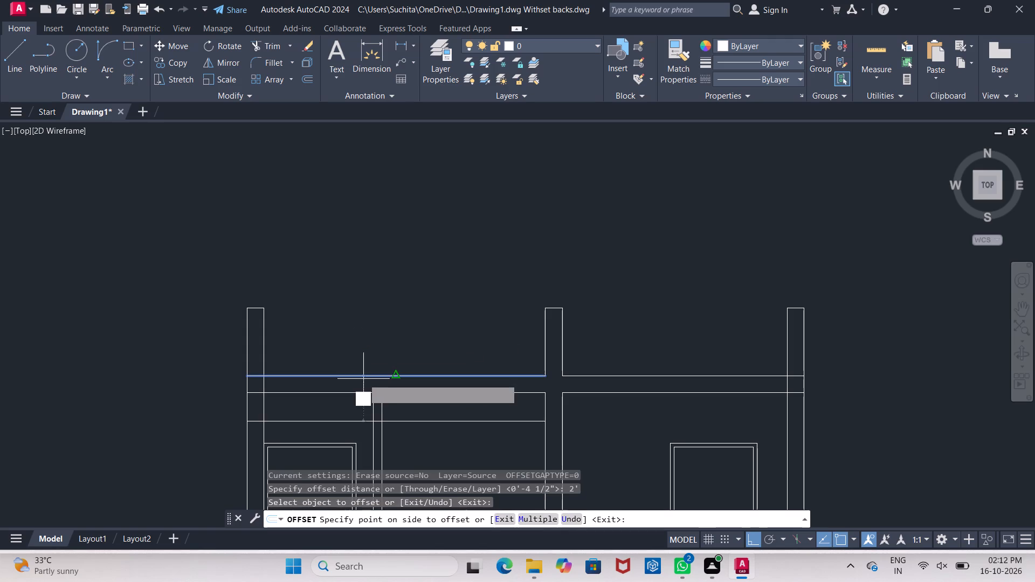
{"action": "left_click", "coordinate": [362, 357]}
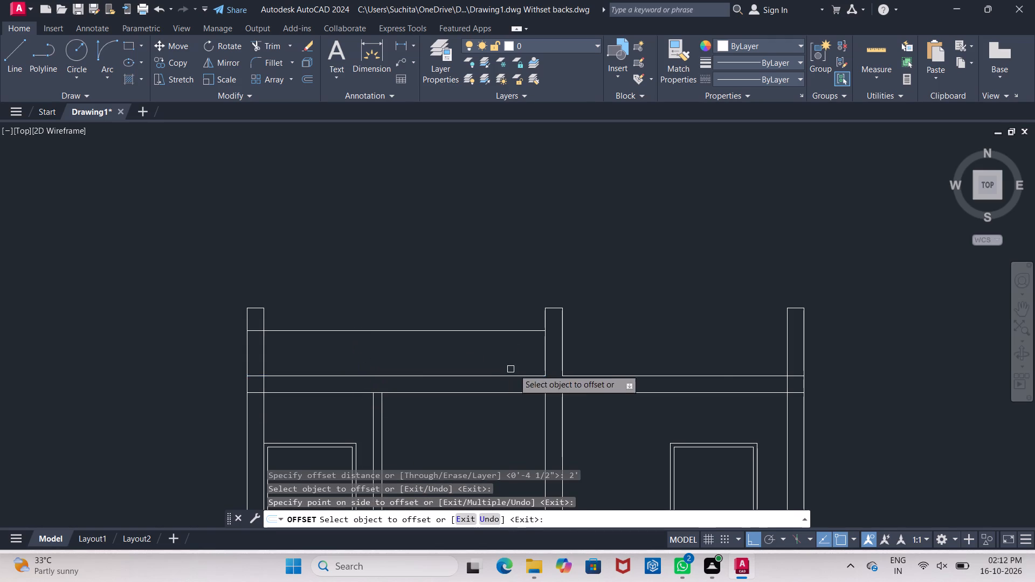
{"action": "left_click", "coordinate": [625, 376]}
{"action": "left_click", "coordinate": [626, 328]}
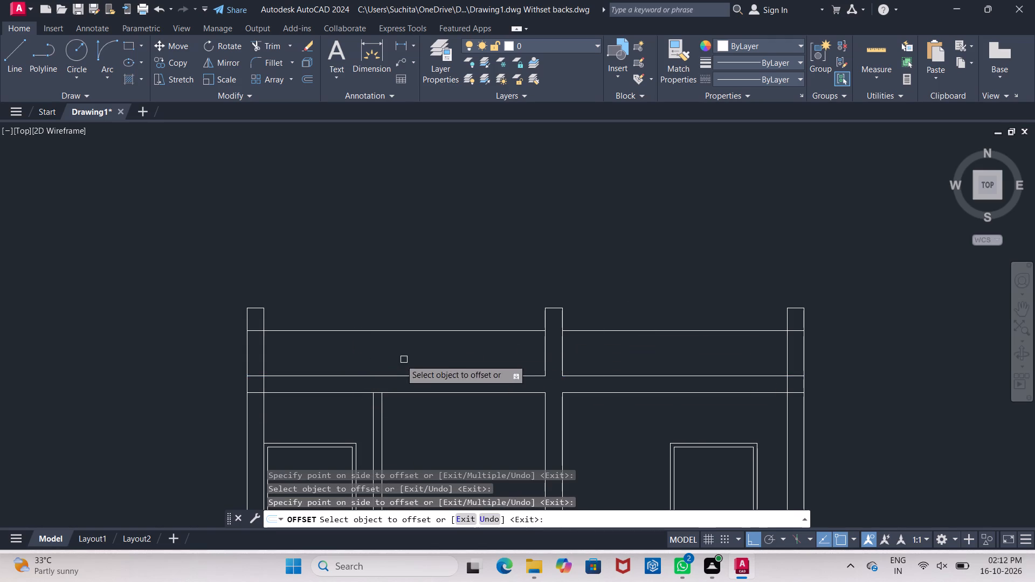
{"action": "key", "text": "Escape"}
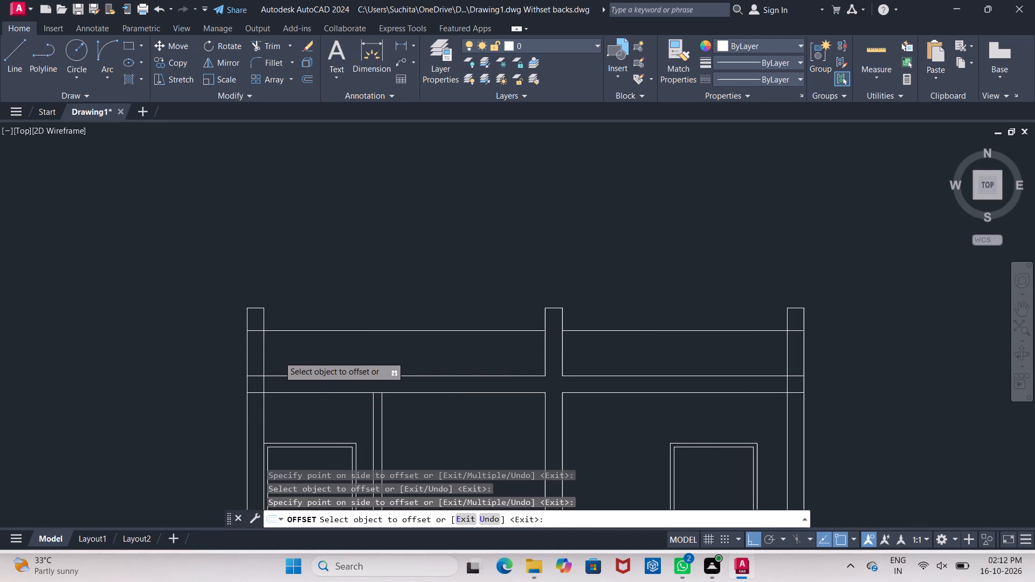
Offset the left wall's inner face and both faces of the middle wall stub 2" into the adjoining bays.
{"action": "key", "text": "o"}
{"action": "key", "text": "Return"}
{"action": "type", "text": "2\""}
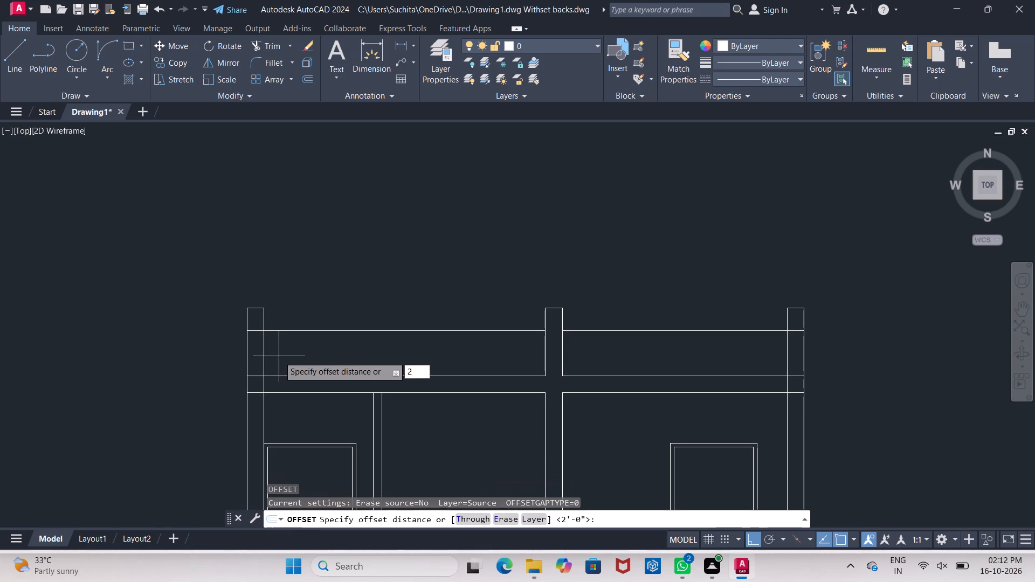
{"action": "key", "text": "Return"}
{"action": "left_click", "coordinate": [267, 361]}
{"action": "left_click", "coordinate": [265, 361]}
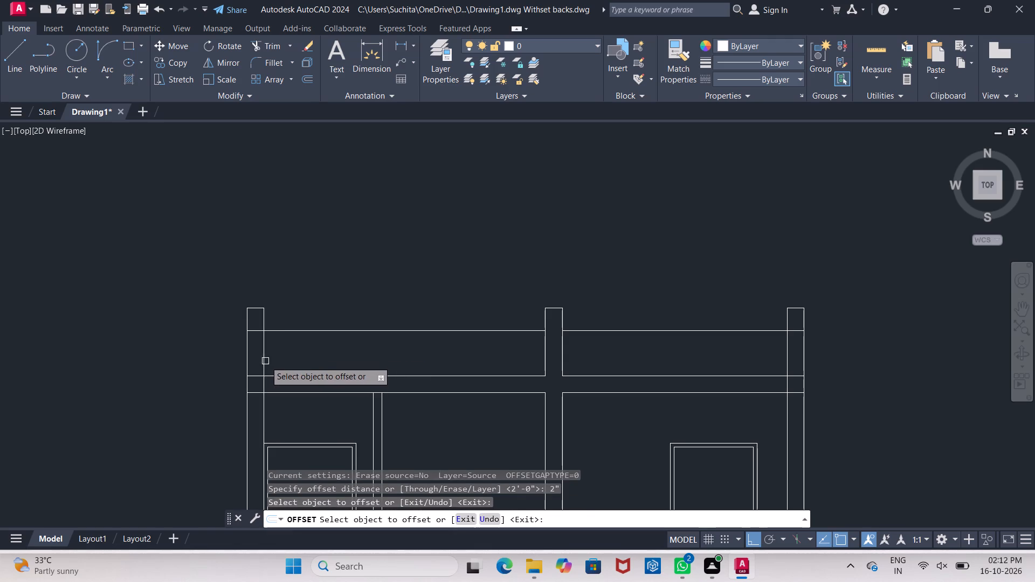
{"action": "left_click", "coordinate": [322, 359]}
{"action": "left_click", "coordinate": [544, 359]}
{"action": "left_click", "coordinate": [417, 355]}
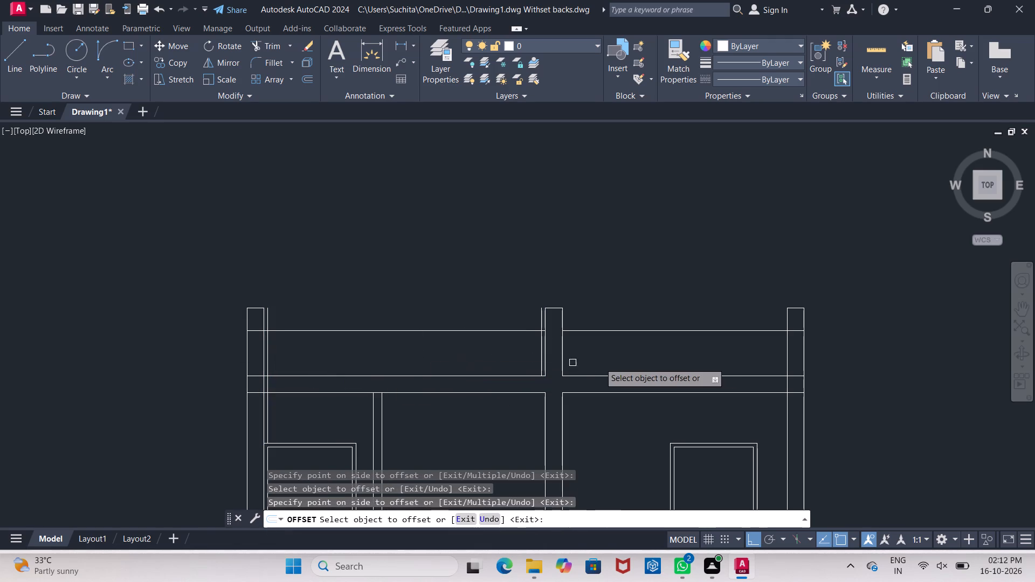
{"action": "left_click", "coordinate": [561, 364]}
{"action": "left_click", "coordinate": [830, 345]}
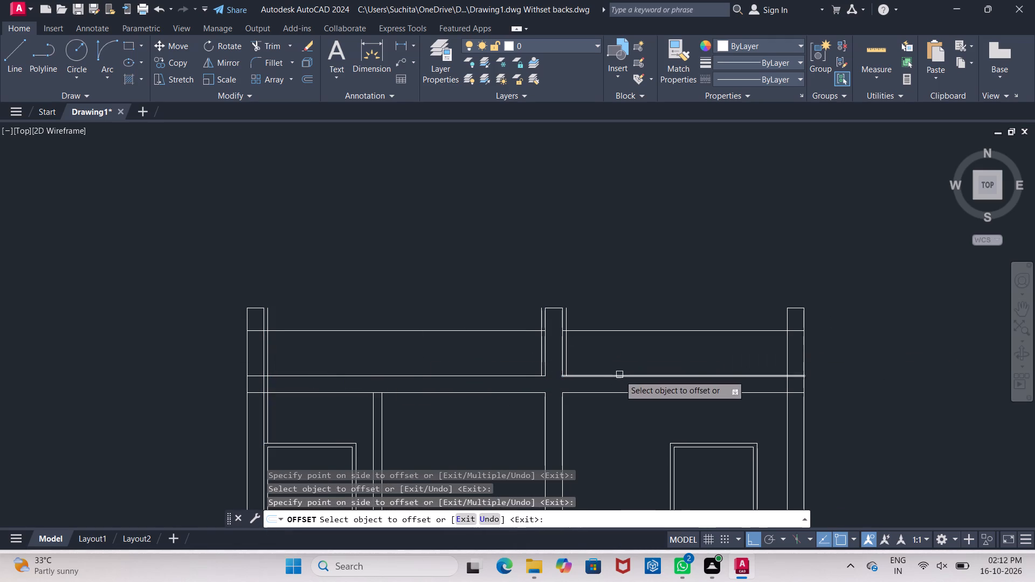
Offset the slab's top line 2" upward in both bays and the right wall's inner face 2" inward.
{"action": "left_click", "coordinate": [619, 375]}
{"action": "left_click_drag", "start_coordinate": [646, 341], "coordinate": [651, 354]}
{"action": "left_click", "coordinate": [788, 349]}
{"action": "left_click", "coordinate": [757, 350]}
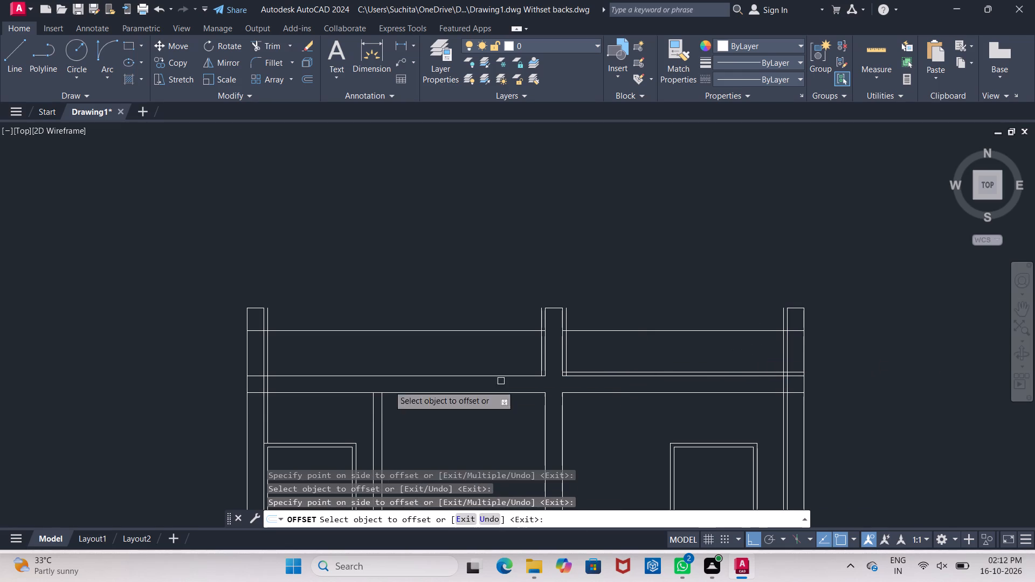
{"action": "left_click", "coordinate": [475, 377]}
{"action": "left_click", "coordinate": [470, 347]}
{"action": "key", "text": "Escape"}
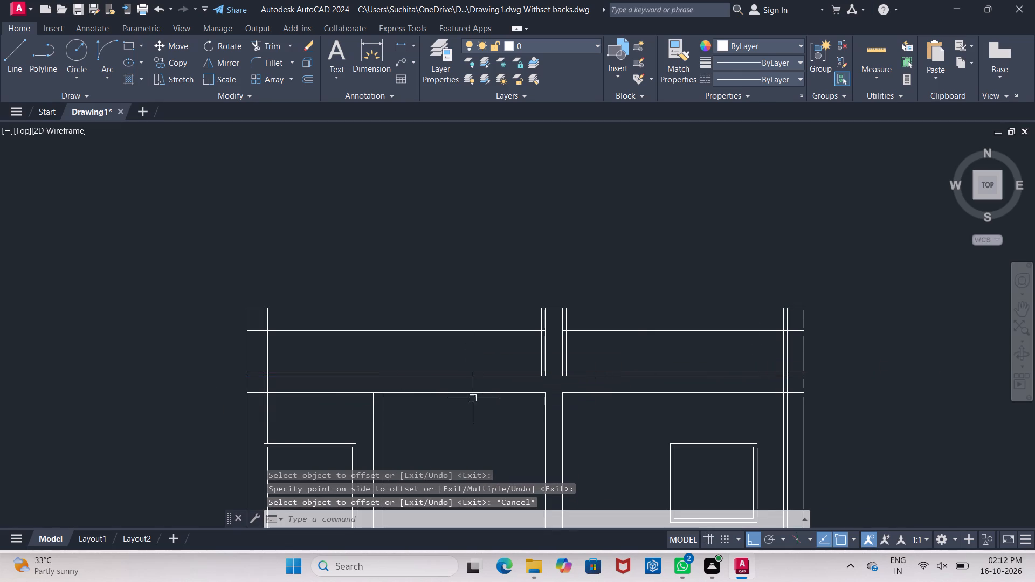
Trim the 2" offset lines' excess at the left wall, above and below the bay, and the upper line inside that wall.
{"action": "key", "text": "t"}
{"action": "key", "text": "r"}
{"action": "key", "text": "Return"}
{"action": "key", "text": "Return"}
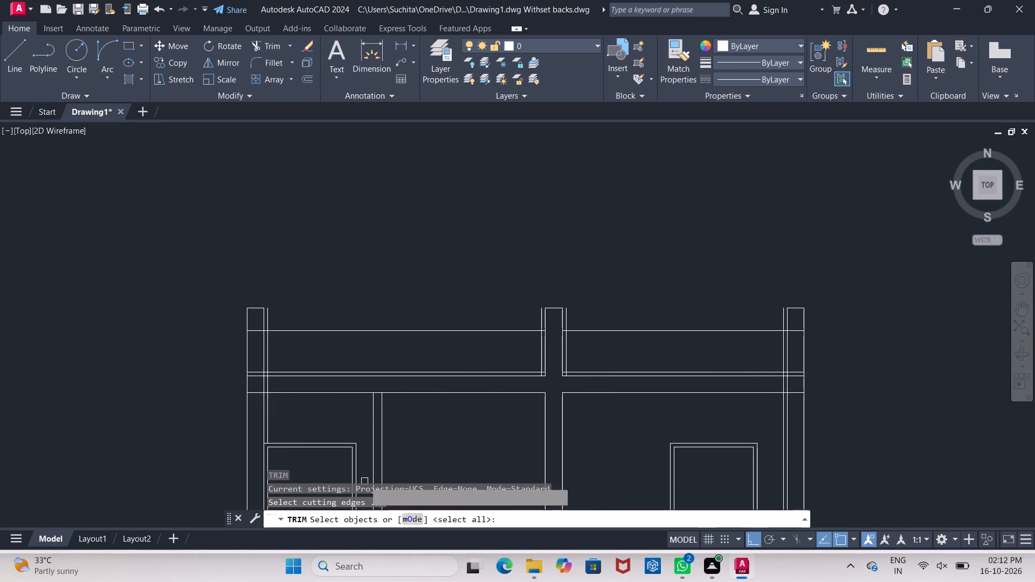
{"action": "left_click", "coordinate": [268, 404]}
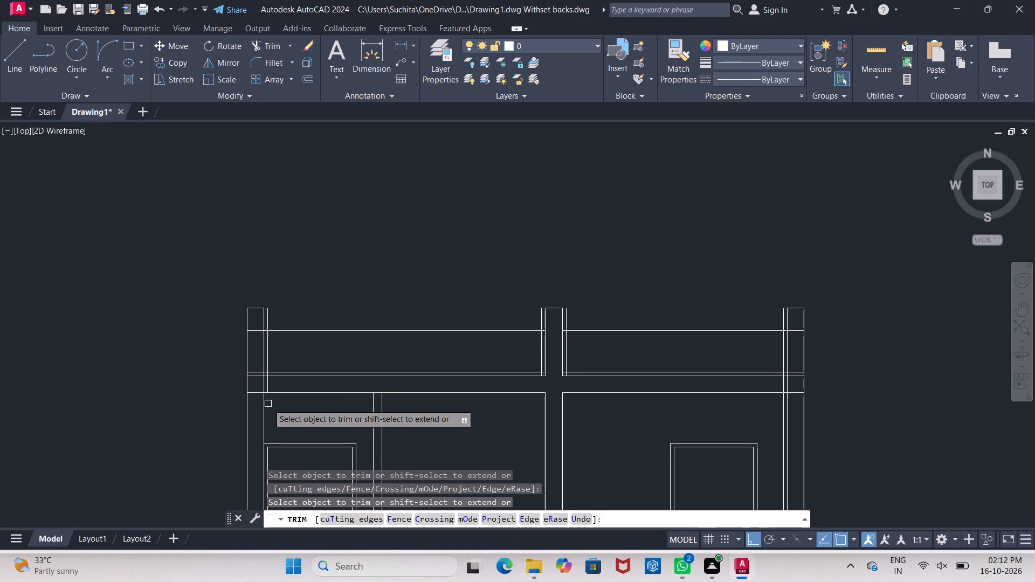
{"action": "left_click", "coordinate": [268, 386]}
{"action": "scroll", "coordinate": [268, 376], "scroll_direction": "up", "scroll_amount": 5}
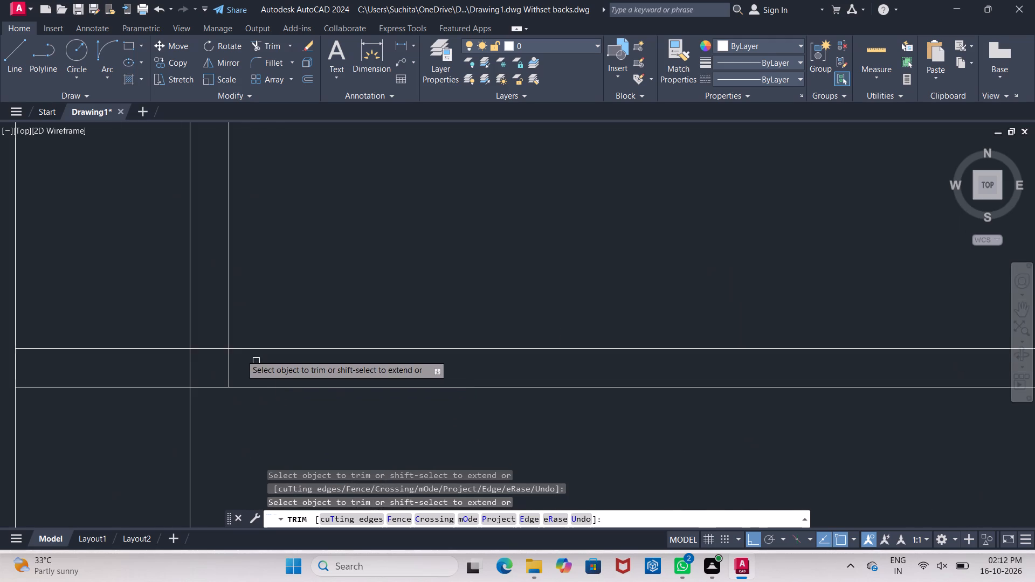
{"action": "left_click", "coordinate": [218, 350]}
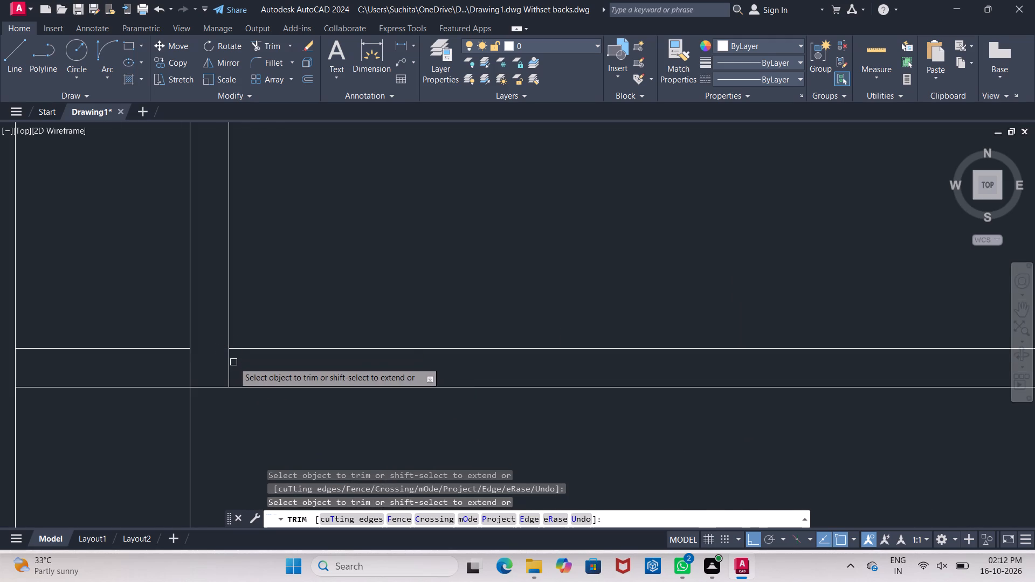
{"action": "left_click", "coordinate": [230, 367]}
{"action": "scroll", "coordinate": [236, 370], "scroll_direction": "down", "scroll_amount": 4}
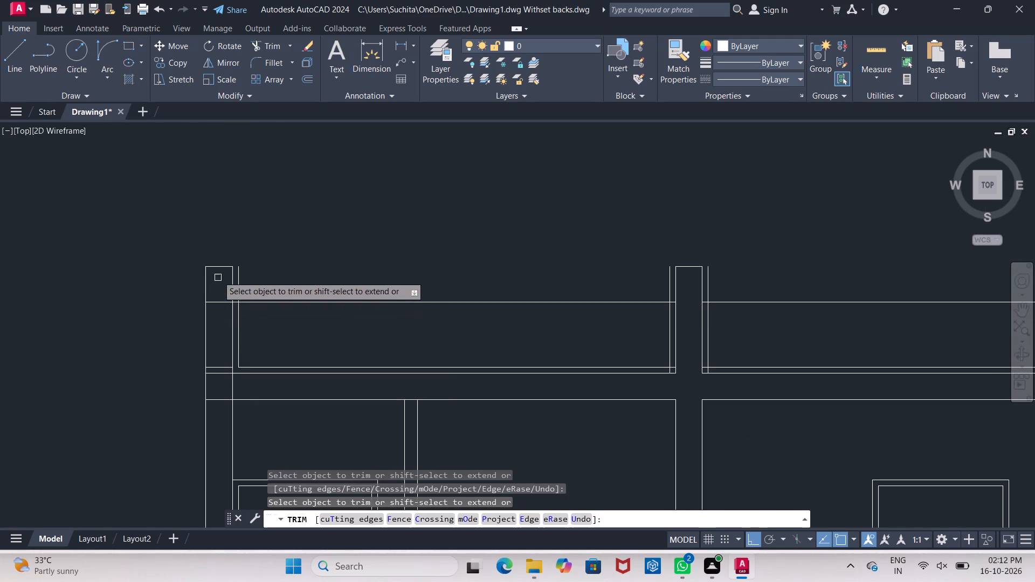
{"action": "left_click", "coordinate": [240, 285]}
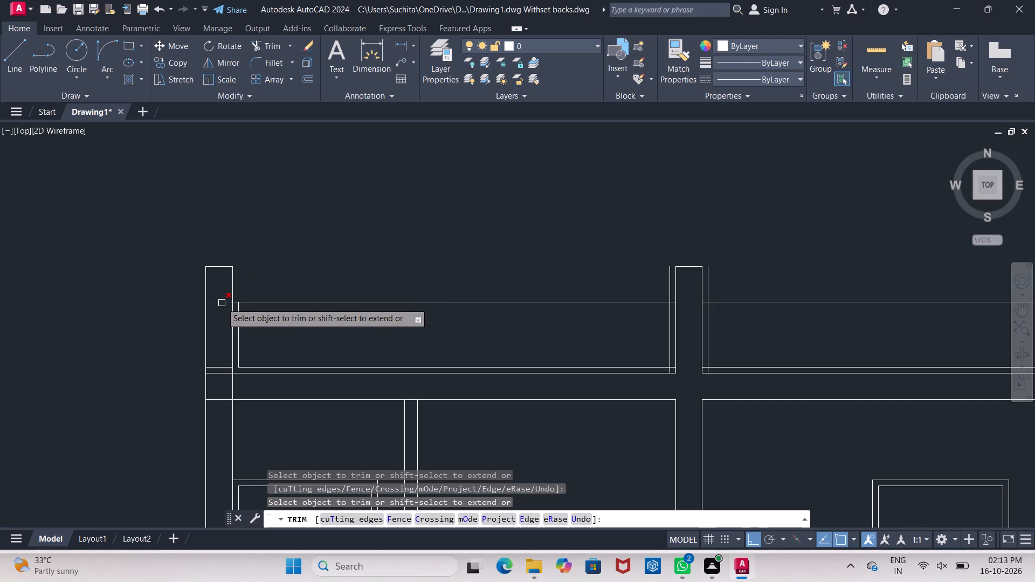
{"action": "left_click", "coordinate": [222, 303]}
Trim the 2" offset lines' overlapping ends on both sides of the middle wall stub and the left bay's upper line.
{"action": "middle_click_drag", "start_coordinate": [415, 335], "coordinate": [169, 359]}
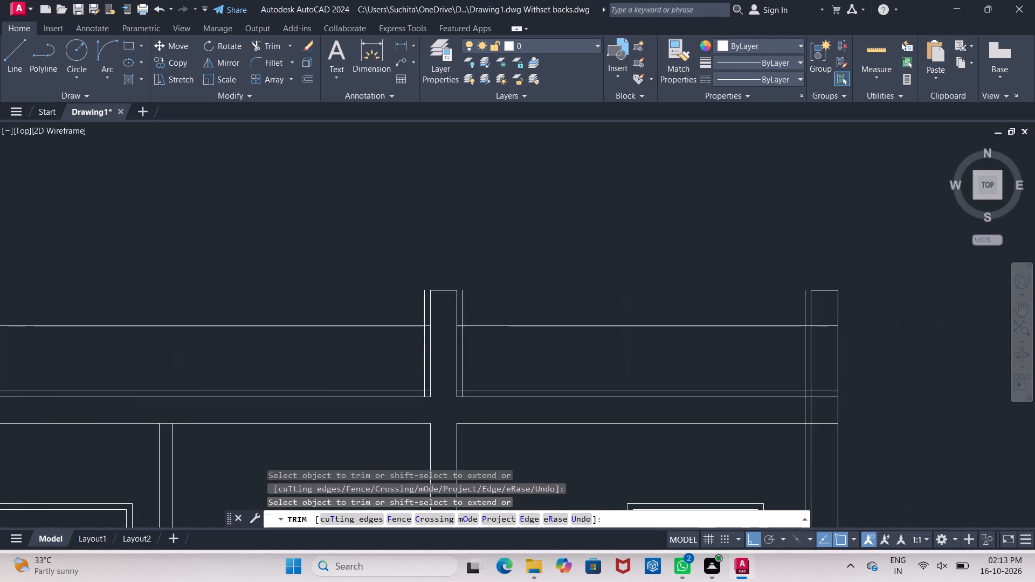
{"action": "scroll", "coordinate": [427, 386], "scroll_direction": "up", "scroll_amount": 3}
{"action": "left_click", "coordinate": [411, 427]}
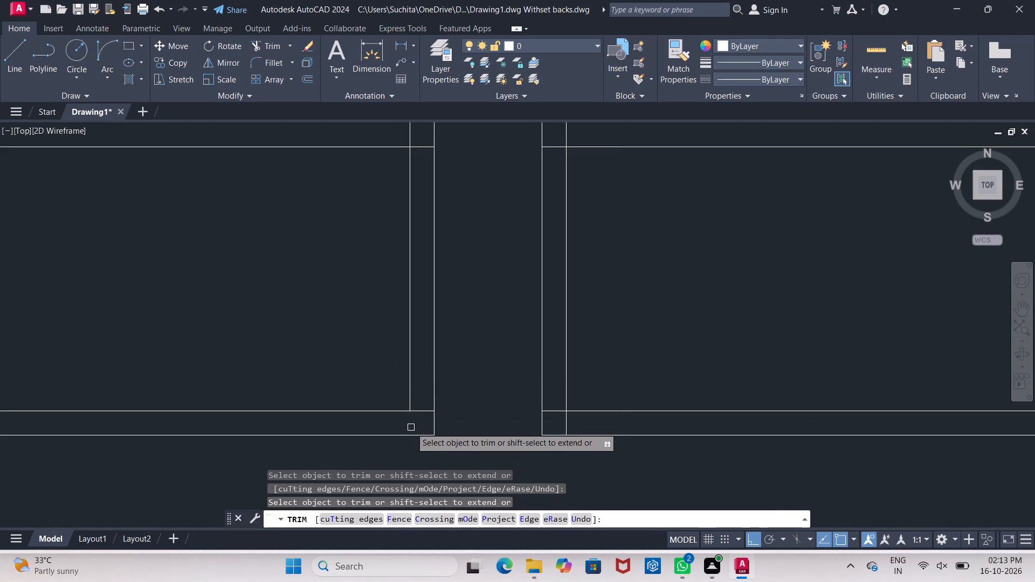
{"action": "left_click", "coordinate": [418, 413]}
{"action": "scroll", "coordinate": [422, 384], "scroll_direction": "down", "scroll_amount": 2}
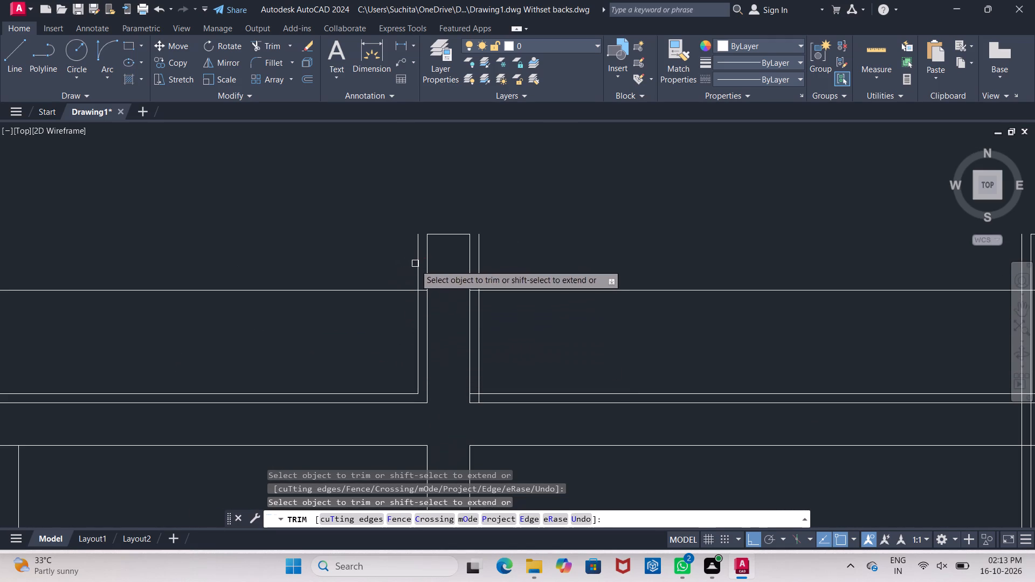
{"action": "left_click", "coordinate": [417, 272]}
{"action": "left_click", "coordinate": [479, 275]}
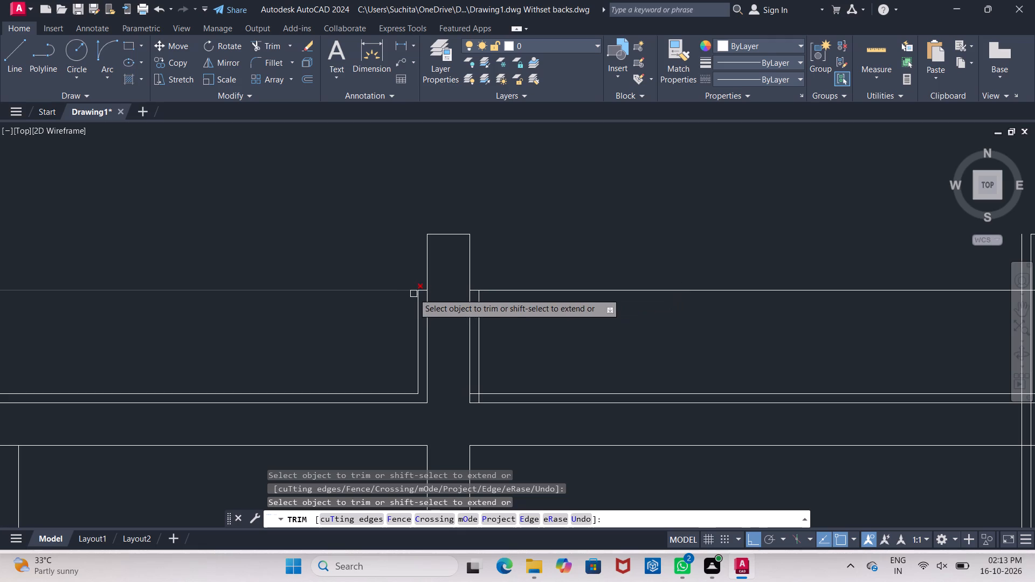
{"action": "left_click", "coordinate": [405, 293]}
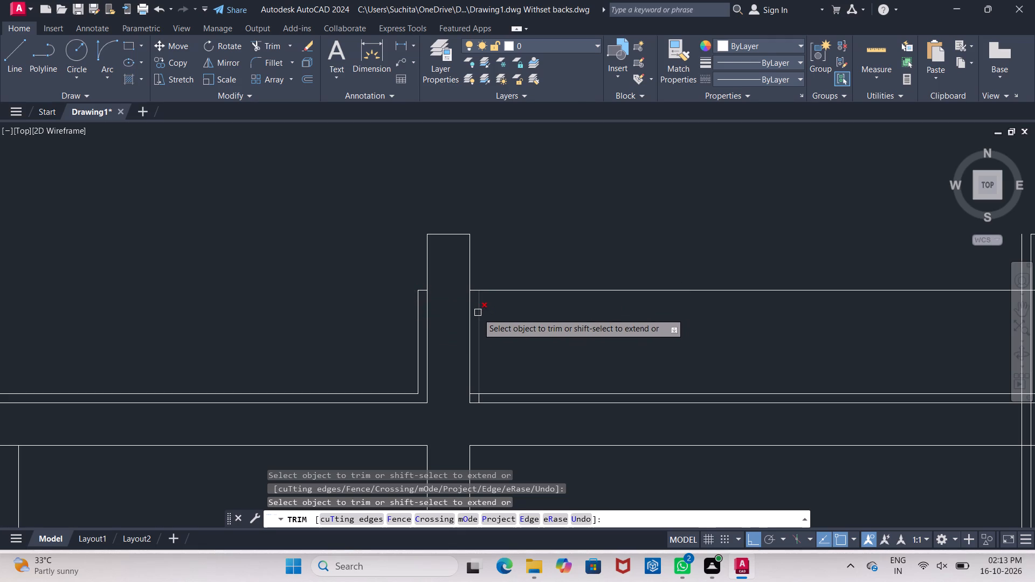
{"action": "scroll", "coordinate": [494, 399], "scroll_direction": "up", "scroll_amount": 2}
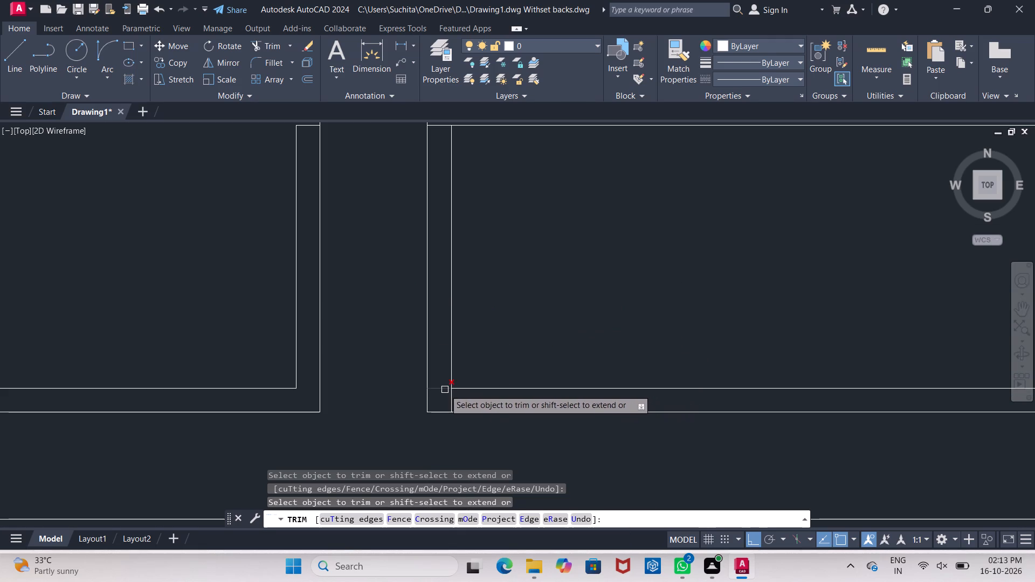
{"action": "left_click", "coordinate": [444, 390]}
{"action": "left_click", "coordinate": [452, 396]}
Trim the 2" offset lines' excess at the right wall's corner and top, and the upper line inside that wall.
{"action": "scroll", "coordinate": [454, 396], "scroll_direction": "down", "scroll_amount": 2}
{"action": "middle_click_drag", "start_coordinate": [572, 314], "coordinate": [364, 332]}
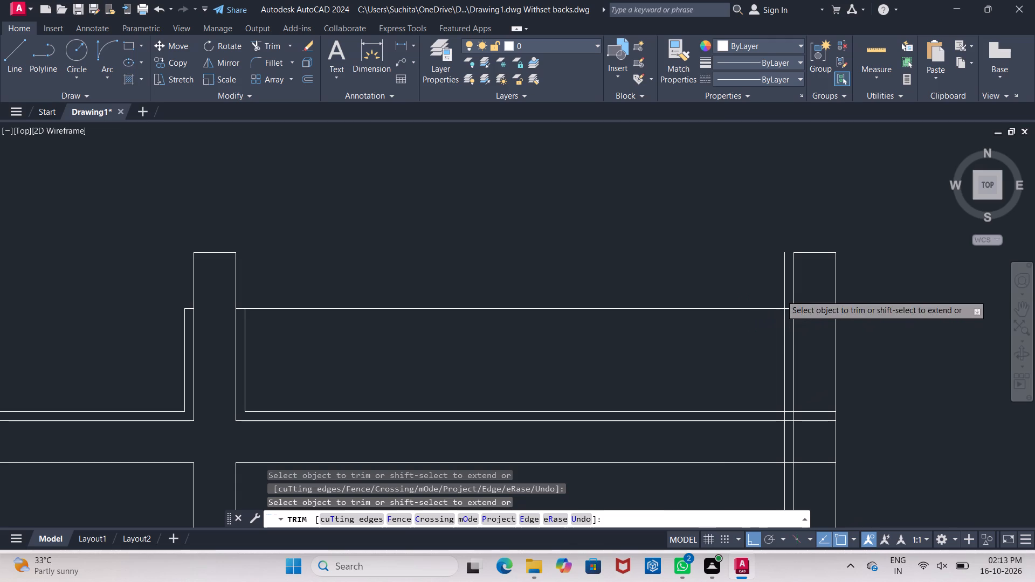
{"action": "left_click", "coordinate": [781, 295]}
{"action": "left_click", "coordinate": [784, 295]}
{"action": "middle_click_drag", "start_coordinate": [784, 295], "coordinate": [523, 241]}
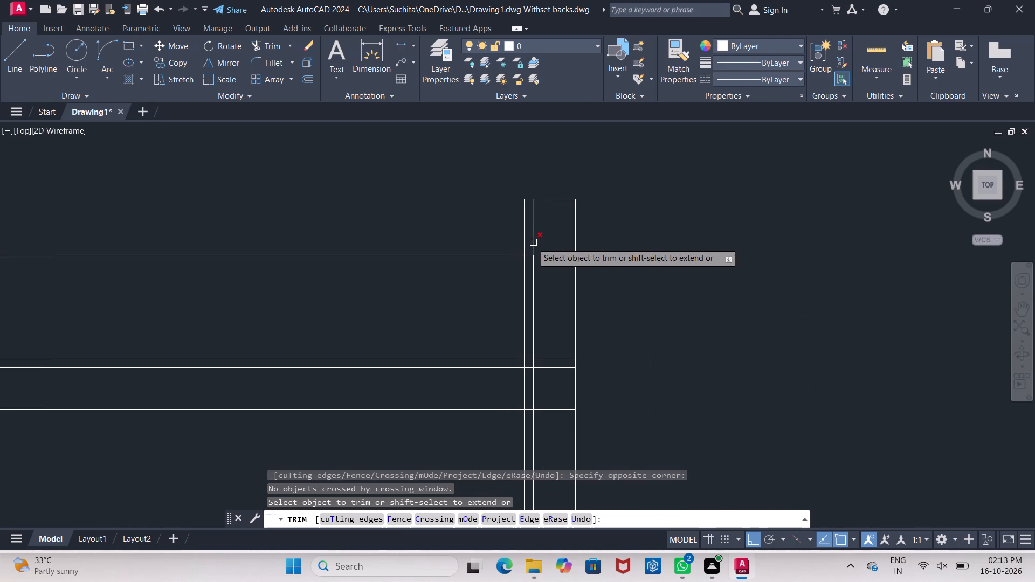
{"action": "left_click", "coordinate": [525, 244]}
{"action": "scroll", "coordinate": [536, 264], "scroll_direction": "up", "scroll_amount": 3}
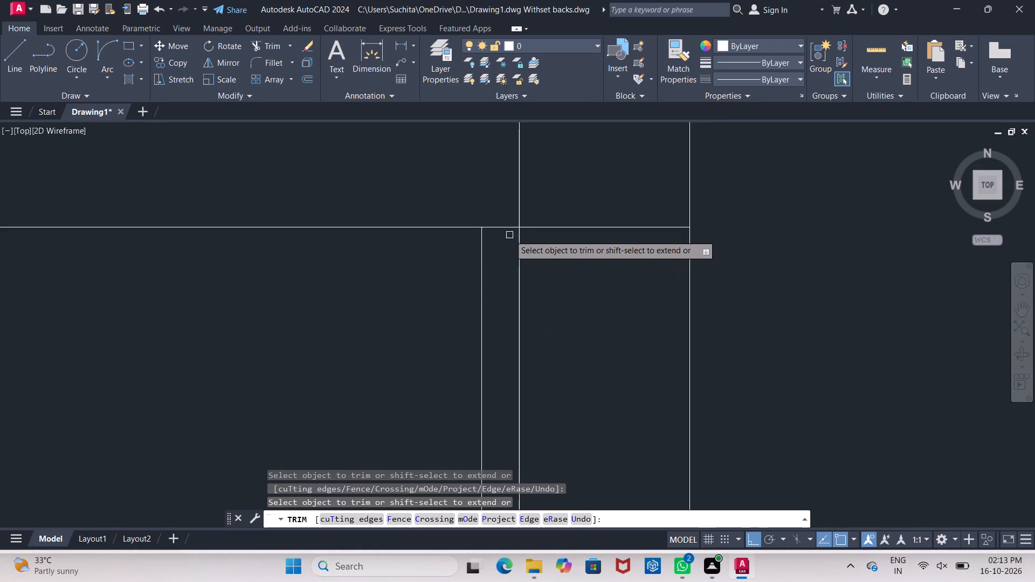
{"action": "scroll", "coordinate": [515, 240], "scroll_direction": "down", "scroll_amount": 1}
{"action": "left_click", "coordinate": [555, 233]}
{"action": "scroll", "coordinate": [560, 233], "scroll_direction": "down", "scroll_amount": 4}
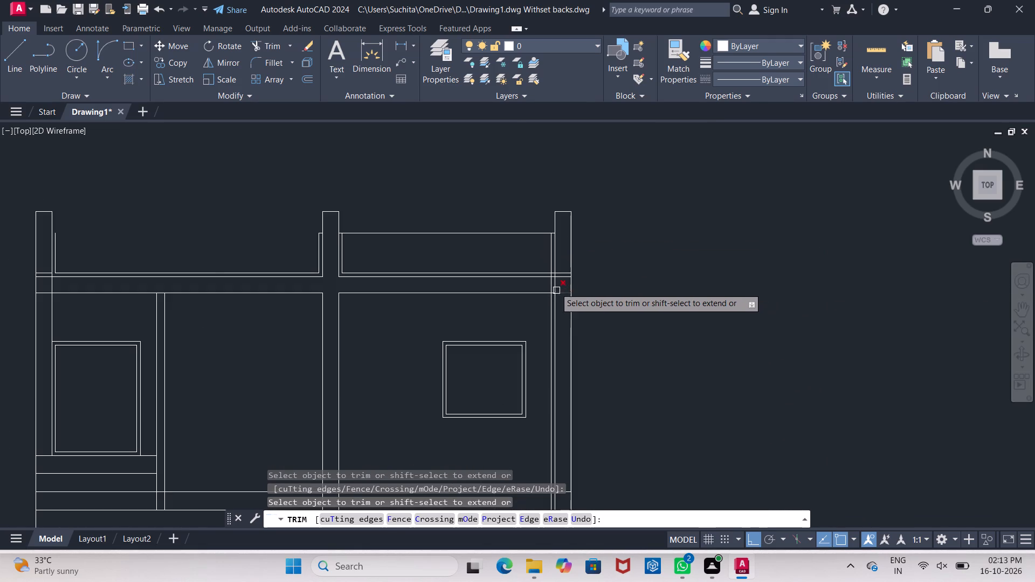
{"action": "scroll", "coordinate": [554, 272], "scroll_direction": "up", "scroll_amount": 6}
{"action": "left_click", "coordinate": [522, 292]}
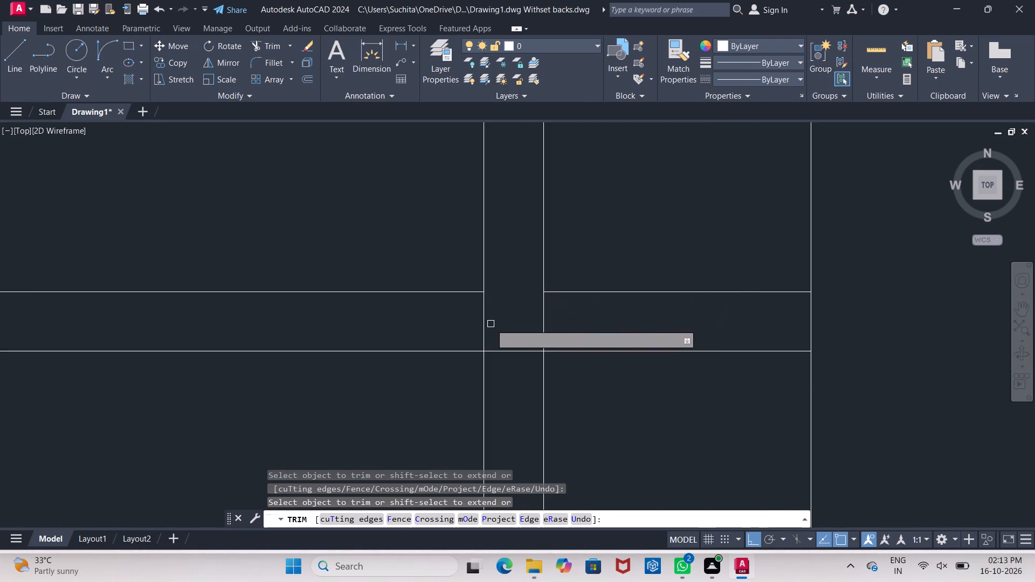
{"action": "left_click", "coordinate": [485, 327]}
{"action": "scroll", "coordinate": [487, 326], "scroll_direction": "down", "scroll_amount": 5}
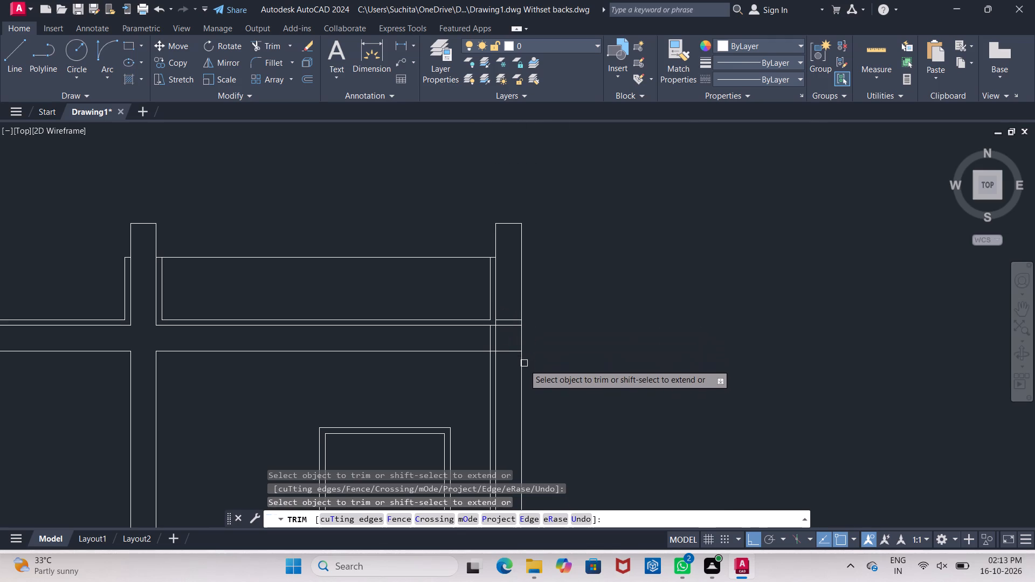
{"action": "key", "text": "Escape"}
Erase the leftover vertical offset line below the slab's top beside the right wall.
{"action": "left_click", "coordinate": [489, 394]}
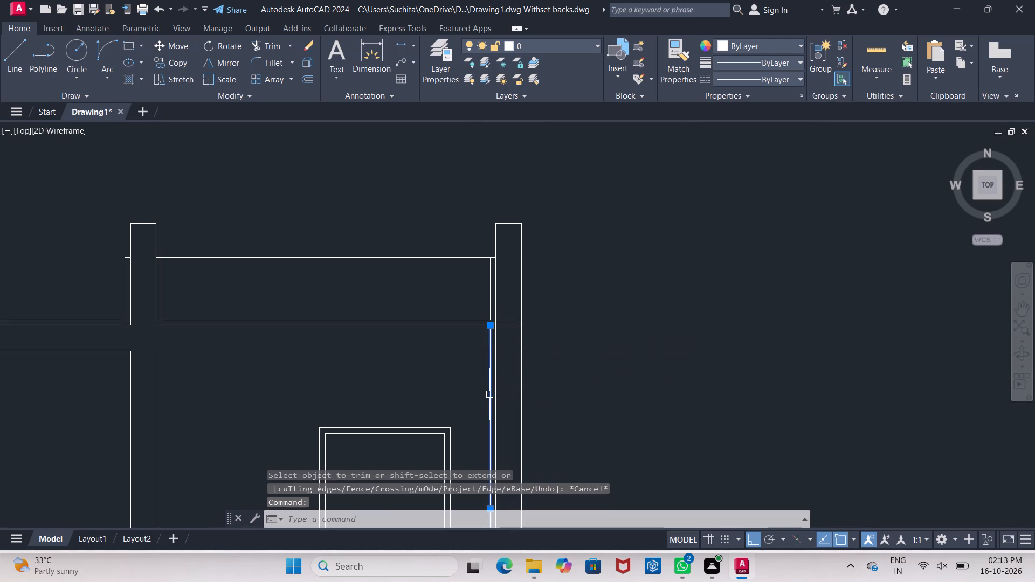
{"action": "key", "text": "Delete"}
{"action": "scroll", "coordinate": [487, 384], "scroll_direction": "down", "scroll_amount": 2}
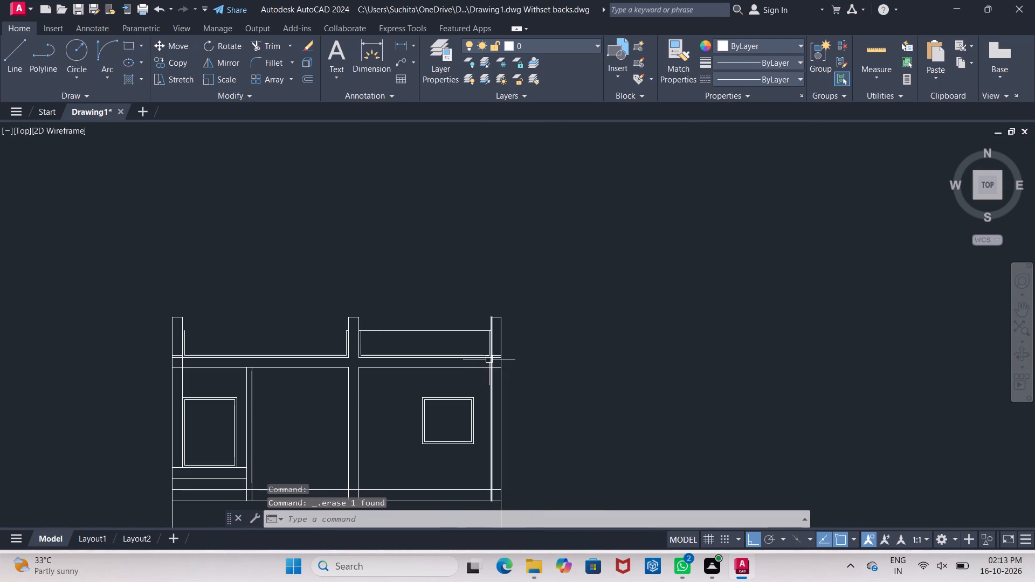
Draw a short horizontal line from the top of the left bay's vertical offset line into the left wall.
{"action": "scroll", "coordinate": [230, 318], "scroll_direction": "up", "scroll_amount": 2}
{"action": "middle_click_drag", "start_coordinate": [231, 317], "coordinate": [241, 274]}
{"action": "middle_click_drag", "start_coordinate": [229, 292], "coordinate": [402, 291]}
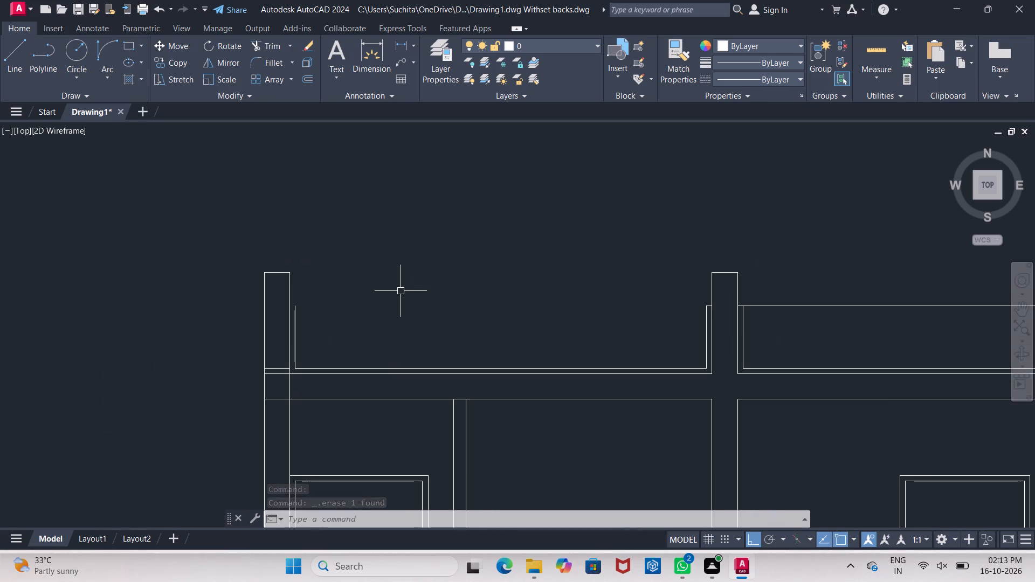
{"action": "key", "text": "Escape"}
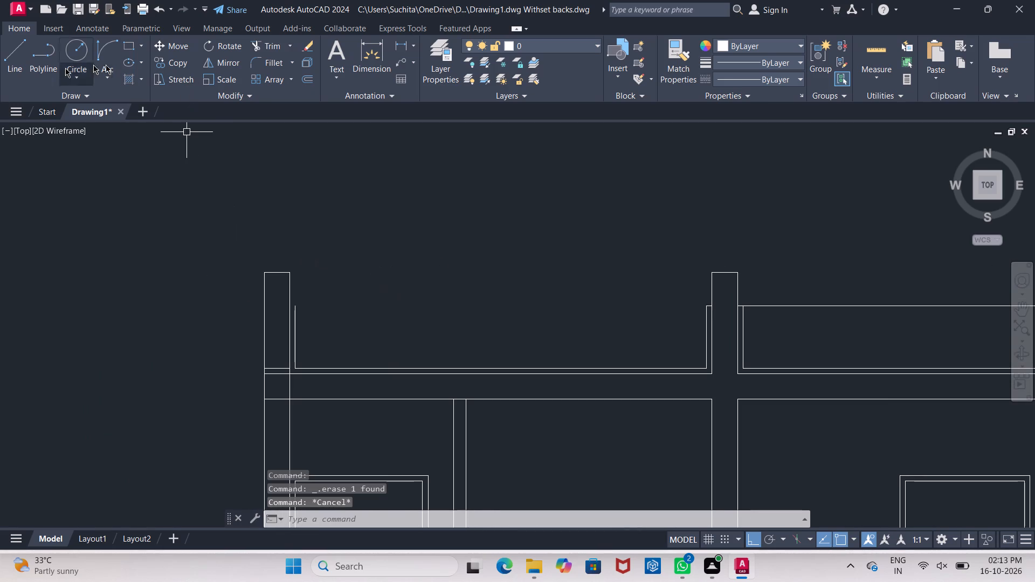
{"action": "left_click", "coordinate": [13, 71]}
{"action": "scroll", "coordinate": [299, 282], "scroll_direction": "up", "scroll_amount": 3}
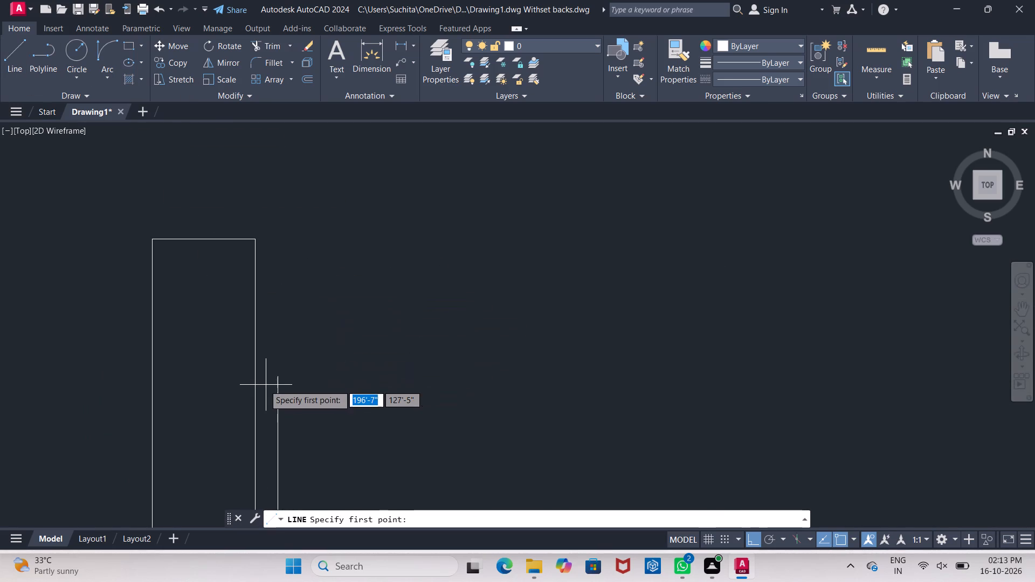
{"action": "left_click", "coordinate": [277, 379]}
{"action": "left_click", "coordinate": [201, 375]}
{"action": "key", "text": "Escape"}
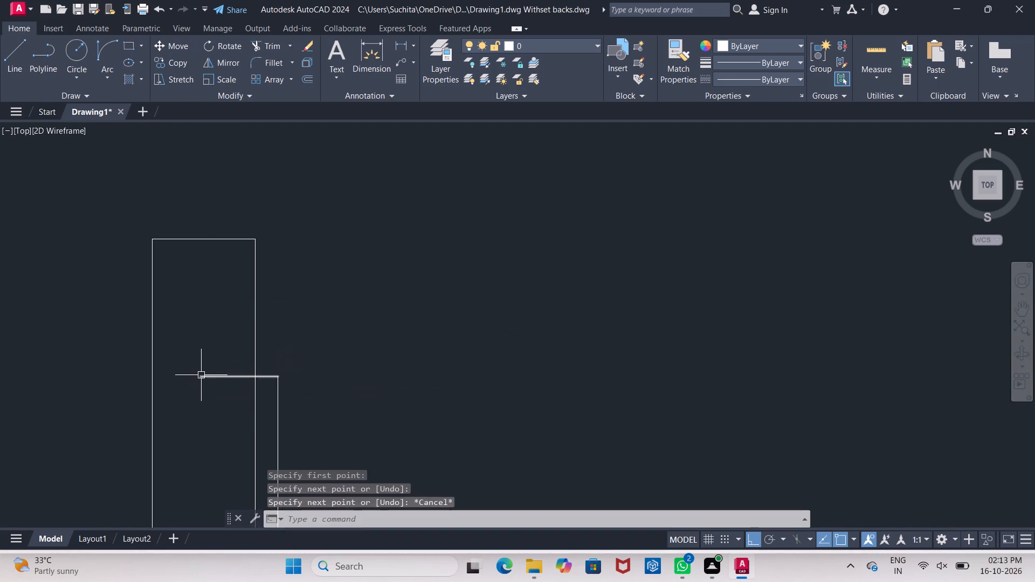
{"action": "key", "text": "Escape"}
{"action": "key", "text": "Escape"}
Trim the new short line's excess inside the left wall.
{"action": "type", "text": "tr"}
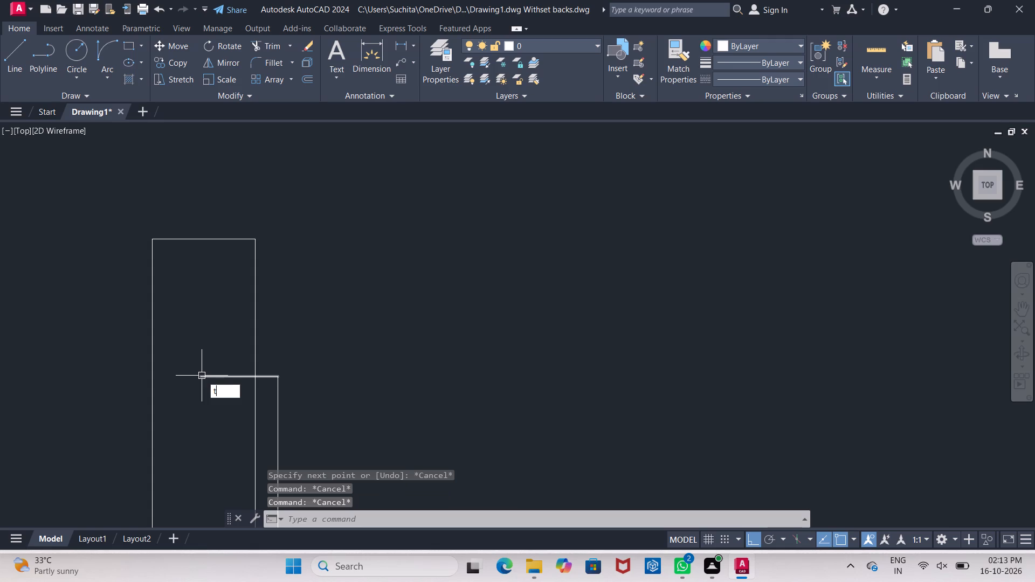
{"action": "key", "text": "Return"}
{"action": "key", "text": "Return"}
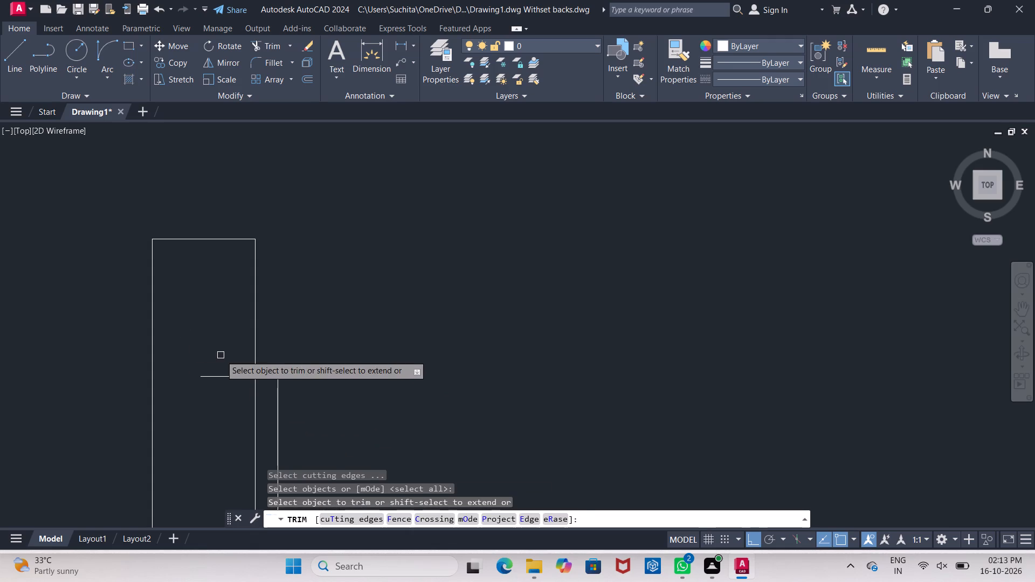
{"action": "left_click", "coordinate": [221, 347]}
{"action": "left_click", "coordinate": [225, 395]}
Erase the leftover horizontal offset segment inside the left wall, just above the slab's top line.
{"action": "scroll", "coordinate": [226, 395], "scroll_direction": "down", "scroll_amount": 3}
{"action": "middle_click_drag", "start_coordinate": [226, 395], "coordinate": [217, 334]}
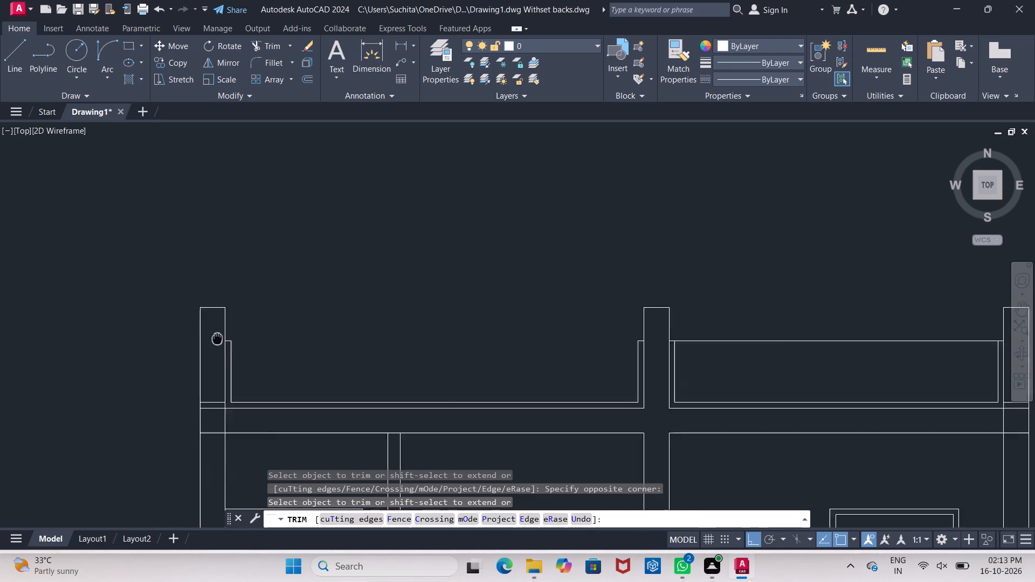
{"action": "middle_click_drag", "start_coordinate": [217, 334], "coordinate": [217, 330]}
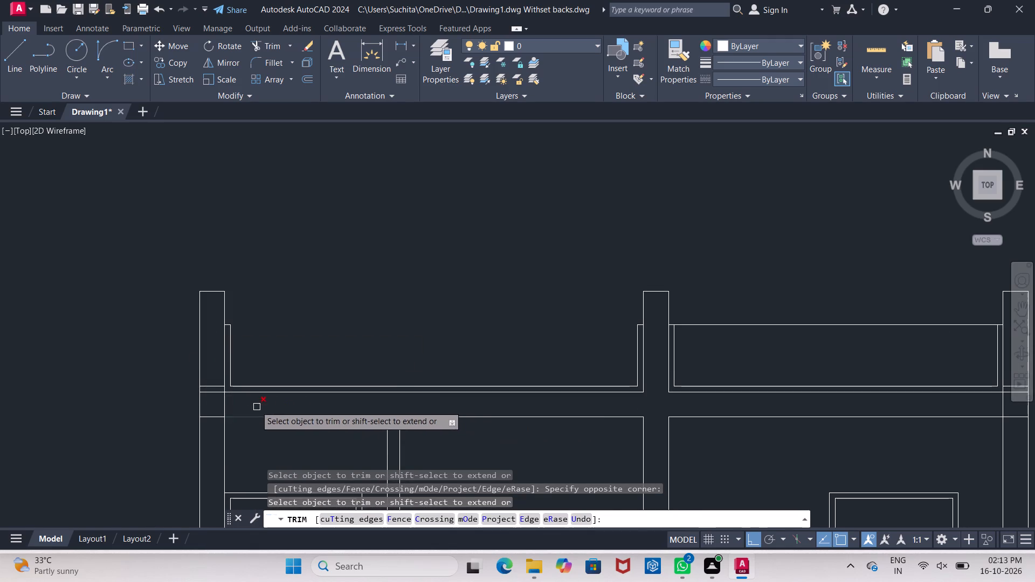
{"action": "scroll", "coordinate": [213, 392], "scroll_direction": "up", "scroll_amount": 3}
{"action": "triple_click", "coordinate": [209, 371]}
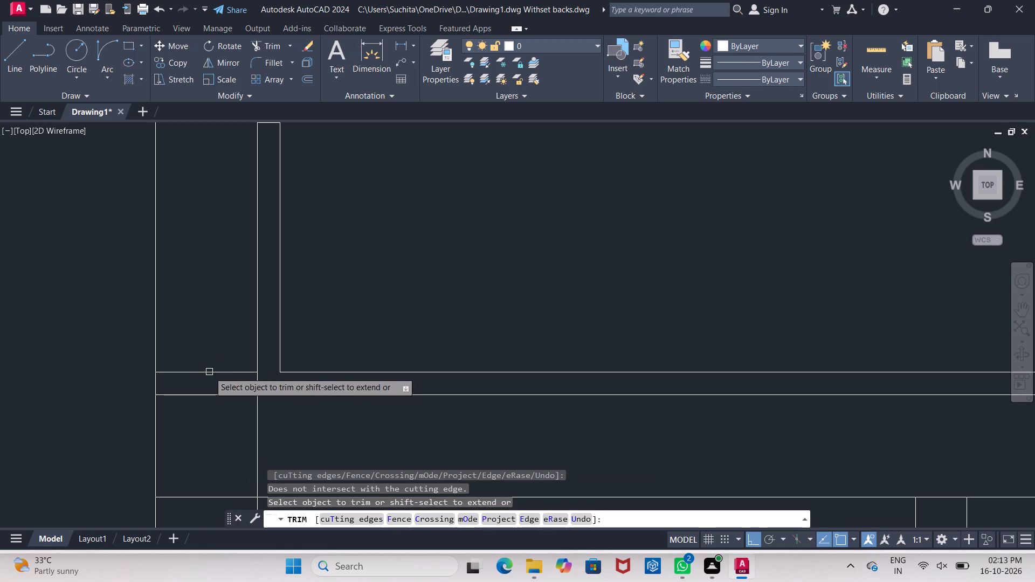
{"action": "key", "text": "Escape"}
{"action": "left_click", "coordinate": [209, 372]}
{"action": "key", "text": "Delete"}
Trim the slab's top line inside the left wall and the wall's inner line across the slab thickness.
{"action": "scroll", "coordinate": [210, 372], "scroll_direction": "down", "scroll_amount": 2}
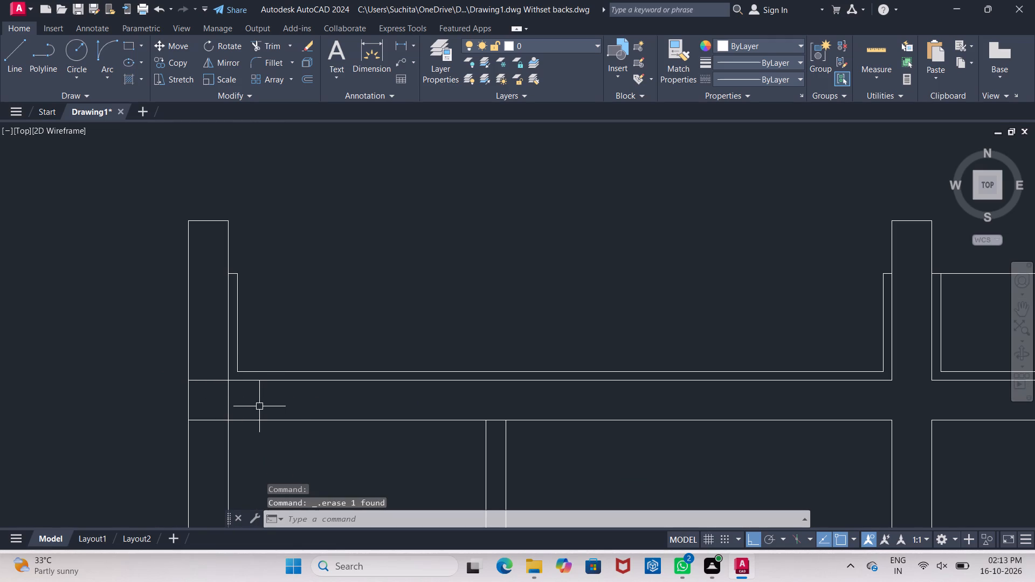
{"action": "type", "text": "tr"}
{"action": "key", "text": "Return"}
{"action": "key", "text": "Return"}
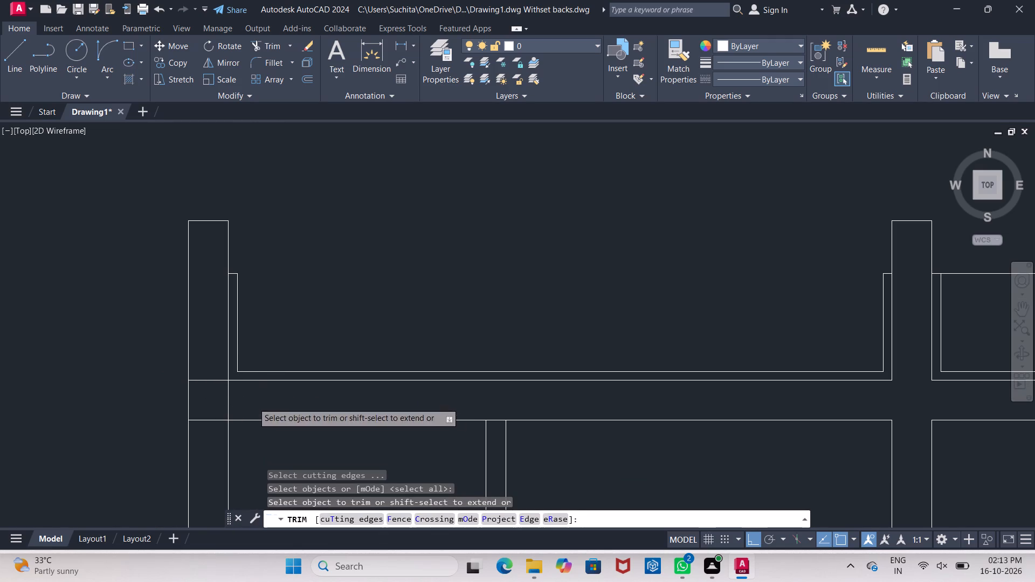
{"action": "left_click_drag", "start_coordinate": [210, 376], "coordinate": [211, 385]}
{"action": "left_click", "coordinate": [211, 393]}
{"action": "scroll", "coordinate": [212, 394], "scroll_direction": "down", "scroll_amount": 2}
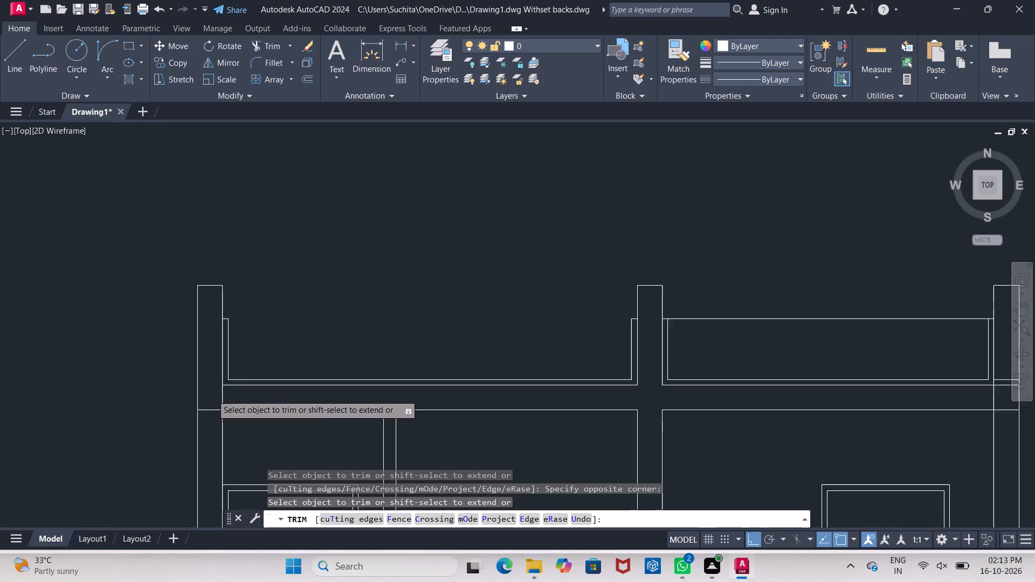
{"action": "middle_click_drag", "start_coordinate": [436, 441], "coordinate": [426, 376]}
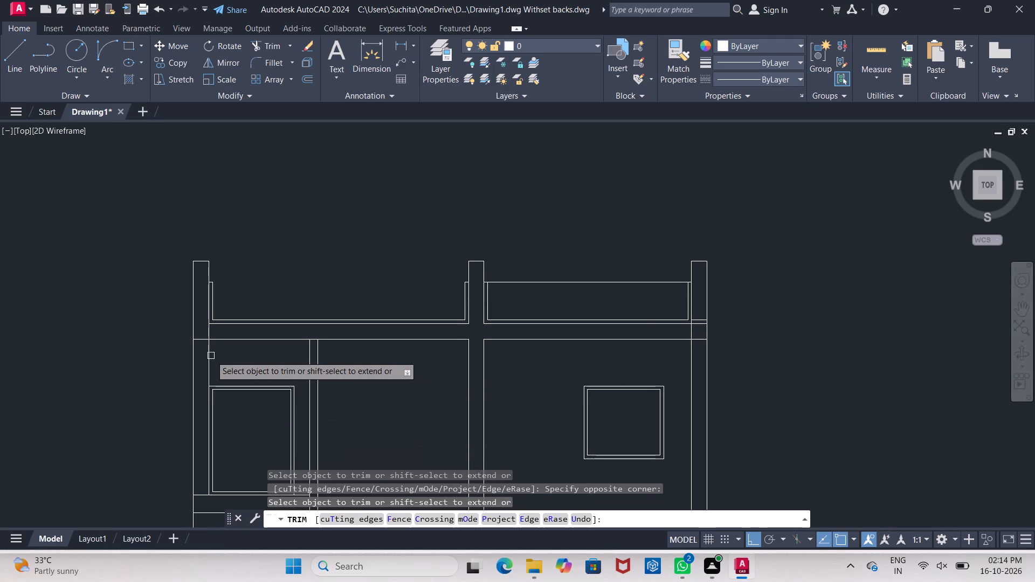
{"action": "scroll", "coordinate": [210, 333], "scroll_direction": "up", "scroll_amount": 3}
{"action": "left_click", "coordinate": [206, 330]}
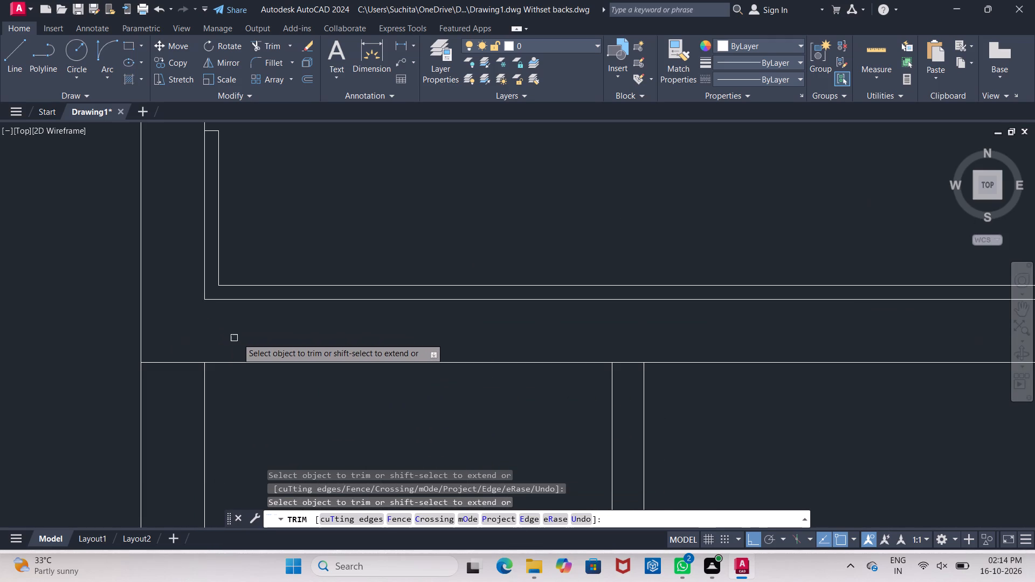
Trim the right wall's inner line across the slab thickness.
{"action": "scroll", "coordinate": [237, 338], "scroll_direction": "down", "scroll_amount": 1}
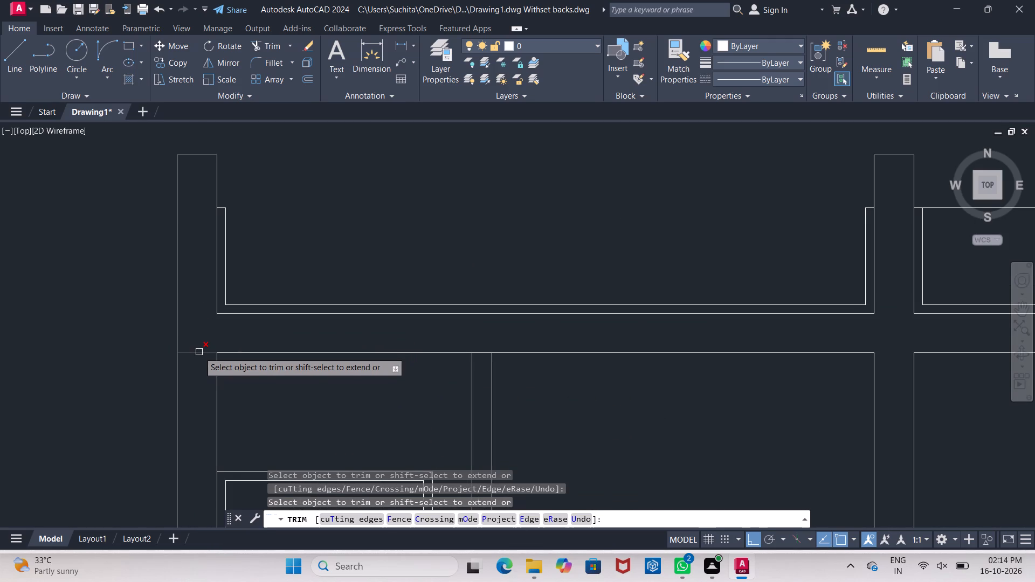
{"action": "scroll", "coordinate": [305, 343], "scroll_direction": "down", "scroll_amount": 2}
{"action": "middle_click_drag", "start_coordinate": [486, 383], "coordinate": [221, 385]}
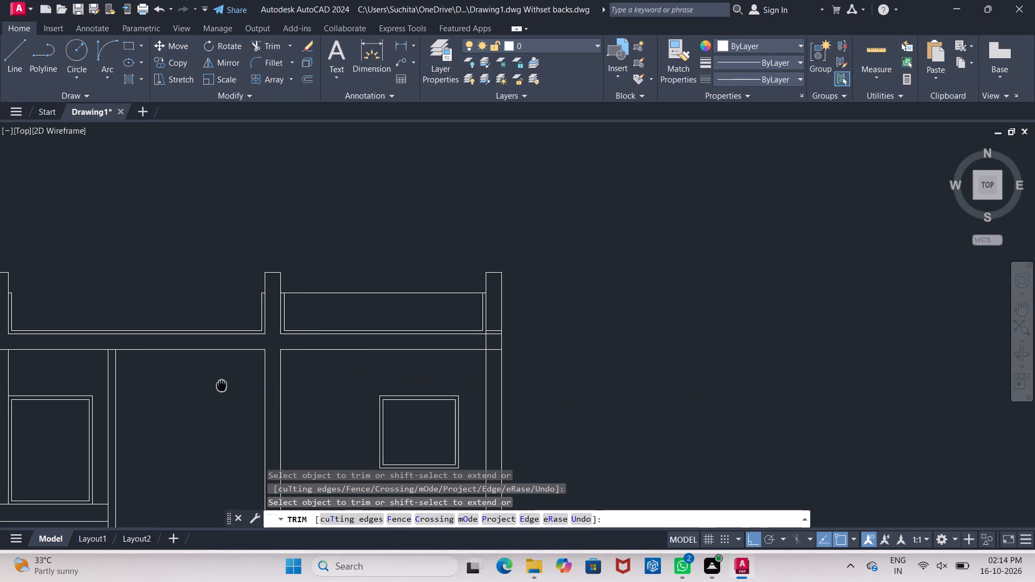
{"action": "middle_click_drag", "start_coordinate": [221, 385], "coordinate": [219, 384]}
{"action": "middle_click_drag", "start_coordinate": [465, 339], "coordinate": [584, 318]}
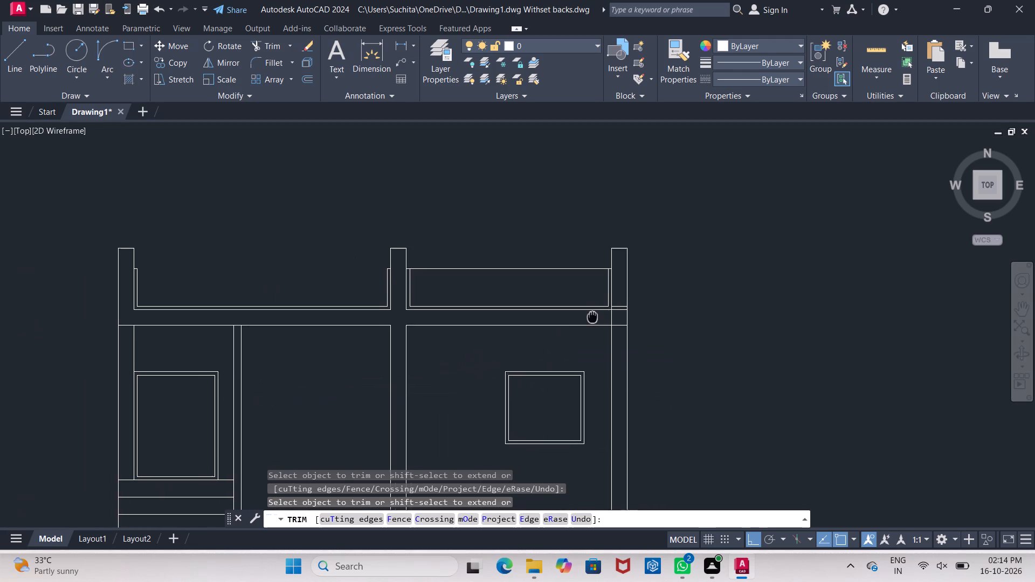
{"action": "middle_click_drag", "start_coordinate": [584, 318], "coordinate": [562, 320]}
{"action": "scroll", "coordinate": [626, 318], "scroll_direction": "up", "scroll_amount": 2}
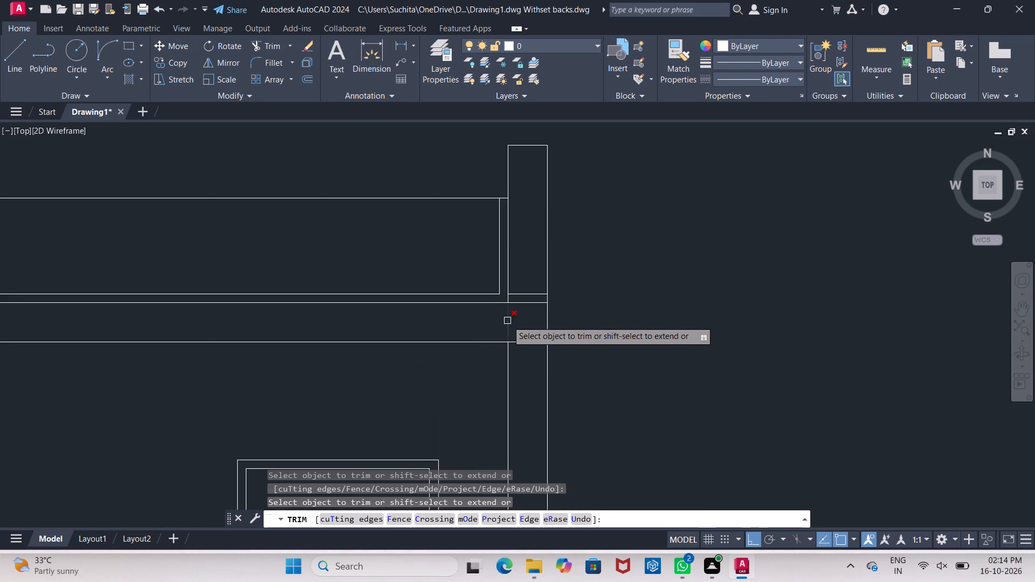
{"action": "left_click", "coordinate": [507, 321]}
Erase the leftover horizontal offset segment inside the right wall, just above the slab's top line.
{"action": "scroll", "coordinate": [511, 323], "scroll_direction": "down", "scroll_amount": 1}
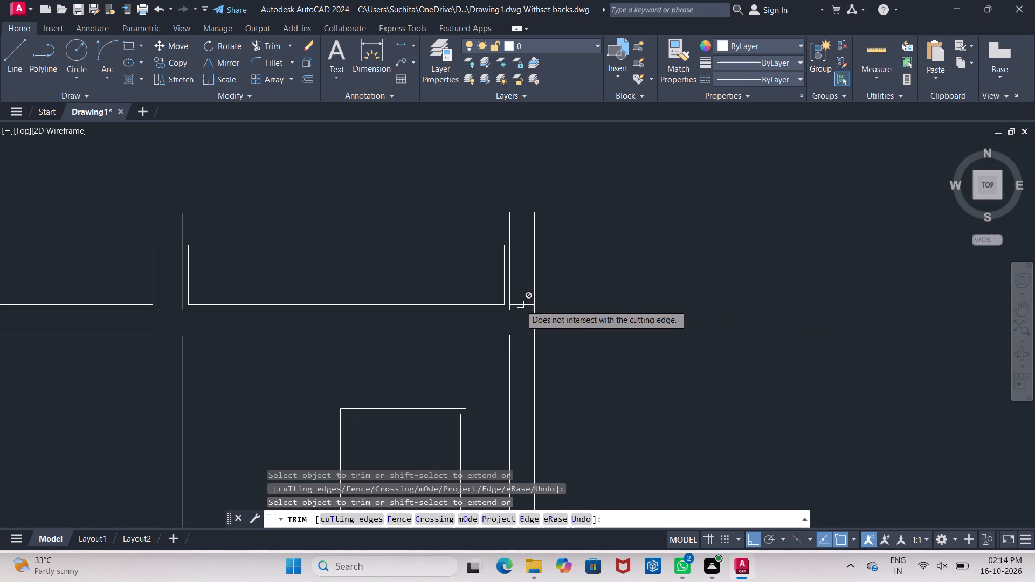
{"action": "scroll", "coordinate": [522, 306], "scroll_direction": "up", "scroll_amount": 1}
{"action": "key", "text": "Escape"}
{"action": "left_click", "coordinate": [522, 305]}
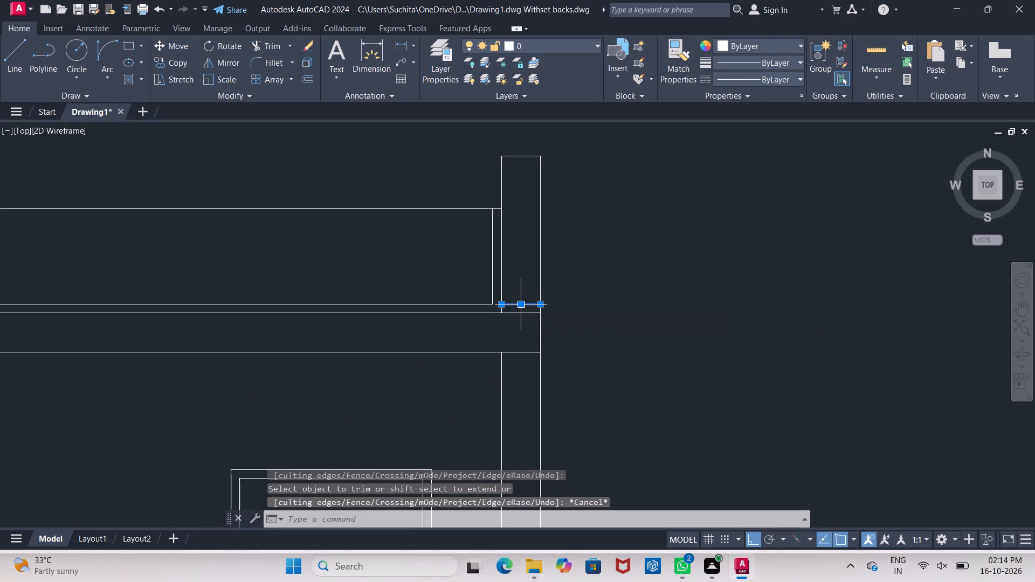
{"action": "key", "text": "Delete"}
Offset the middle wall stub's top line and both side lines outward by 1".
{"action": "scroll", "coordinate": [520, 302], "scroll_direction": "down", "scroll_amount": 2}
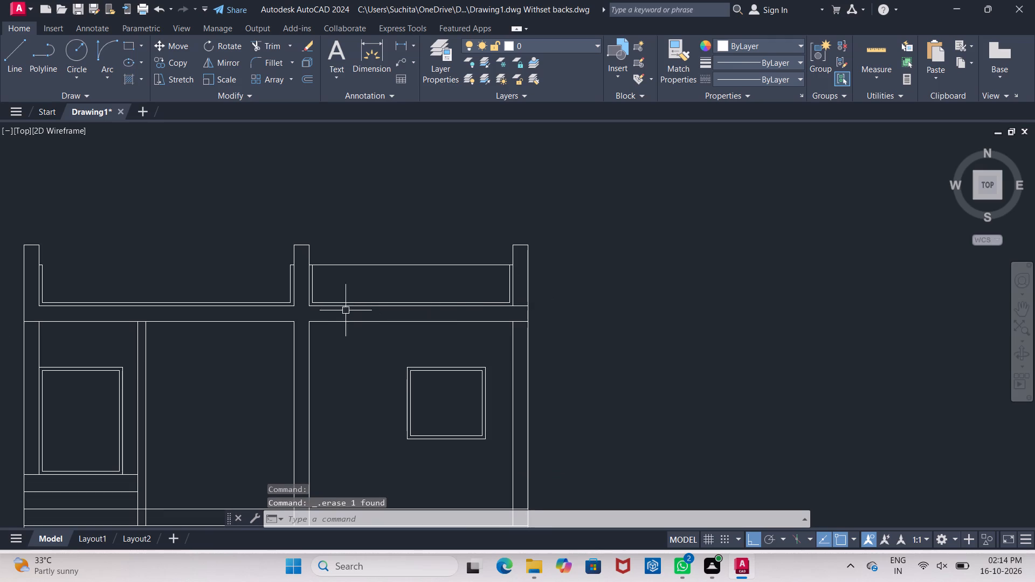
{"action": "scroll", "coordinate": [287, 244], "scroll_direction": "up", "scroll_amount": 1}
{"action": "scroll", "coordinate": [327, 223], "scroll_direction": "up", "scroll_amount": 1}
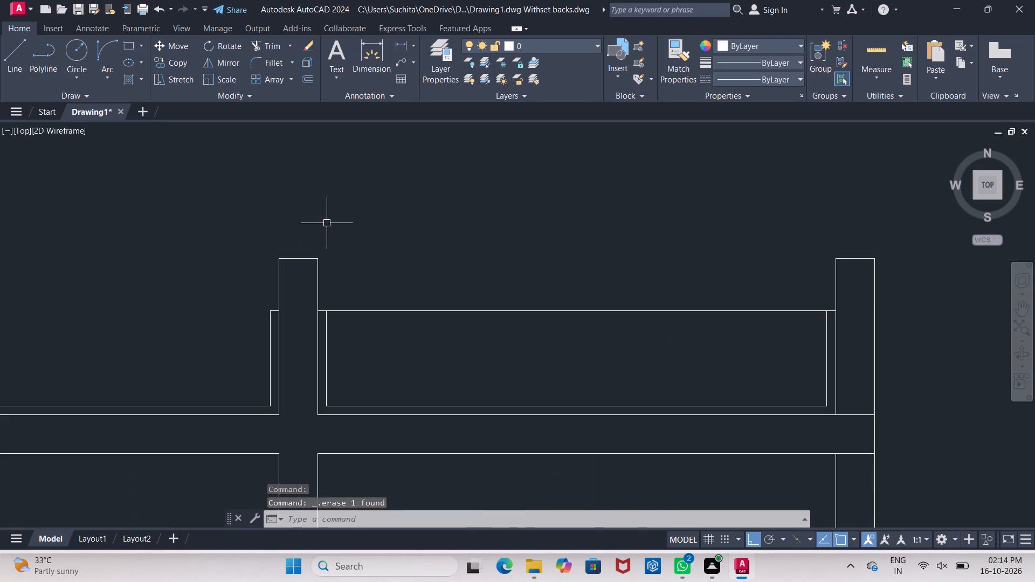
{"action": "scroll", "coordinate": [327, 223], "scroll_direction": "up", "scroll_amount": 1}
{"action": "key", "text": "Escape"}
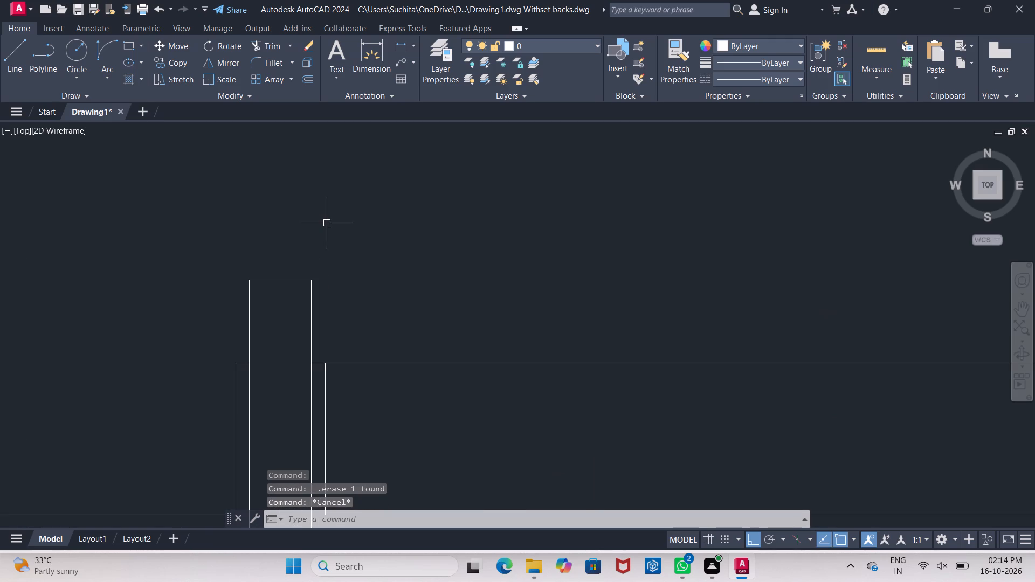
{"action": "key", "text": "o"}
{"action": "key", "text": "Return"}
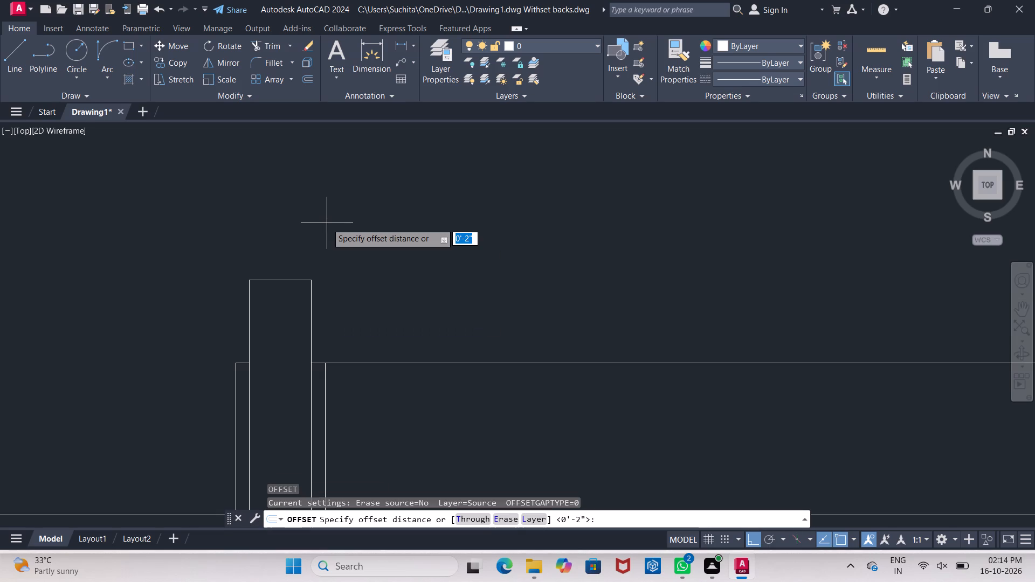
{"action": "key", "text": "1"}
{"action": "key", "text": "shift+quotedbl"}
{"action": "key", "text": "Return"}
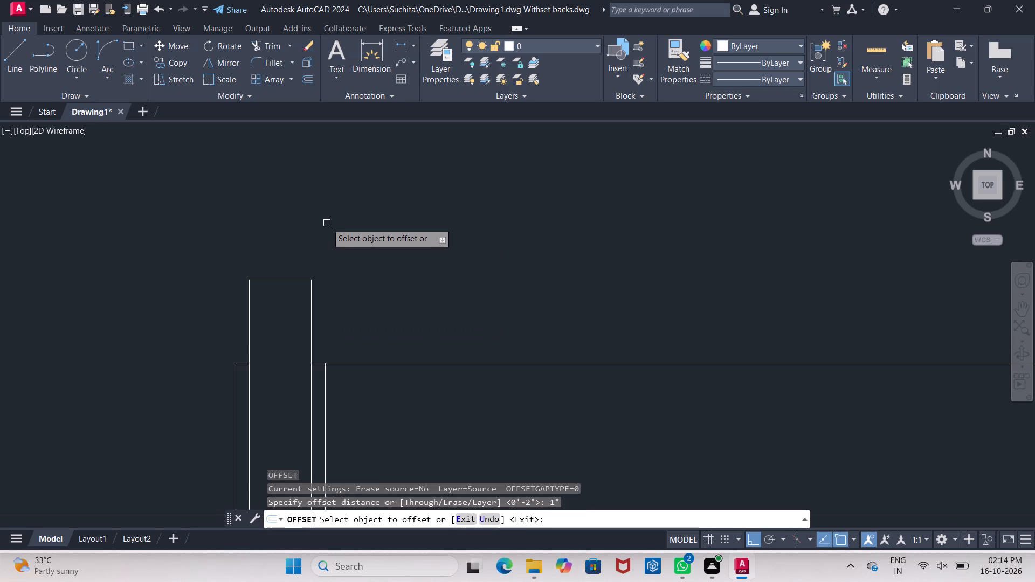
{"action": "left_click", "coordinate": [287, 278]}
{"action": "left_click", "coordinate": [283, 250]}
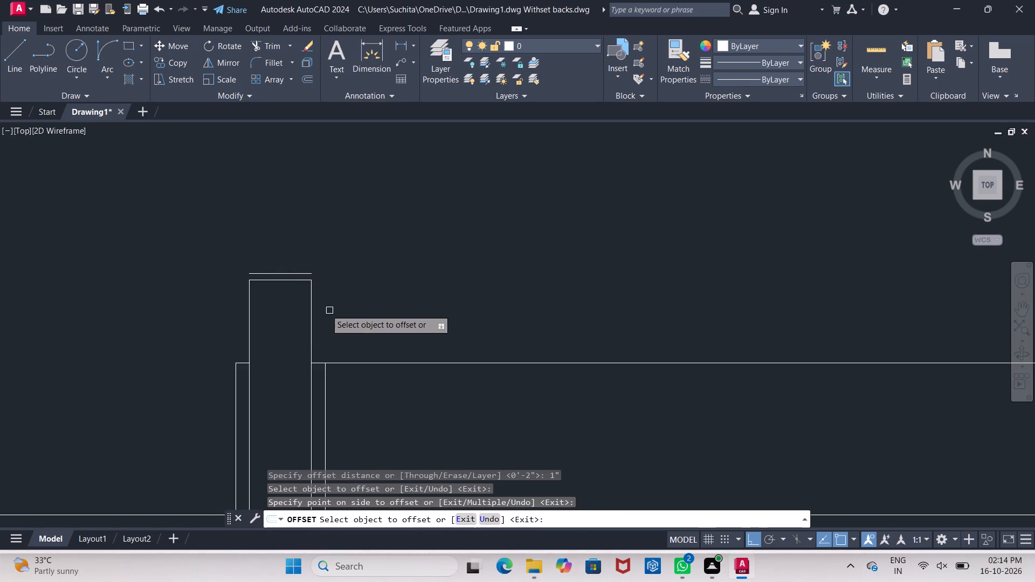
{"action": "left_click", "coordinate": [313, 309]}
{"action": "left_click", "coordinate": [368, 306]}
{"action": "left_click", "coordinate": [247, 323]}
{"action": "left_click", "coordinate": [194, 319]}
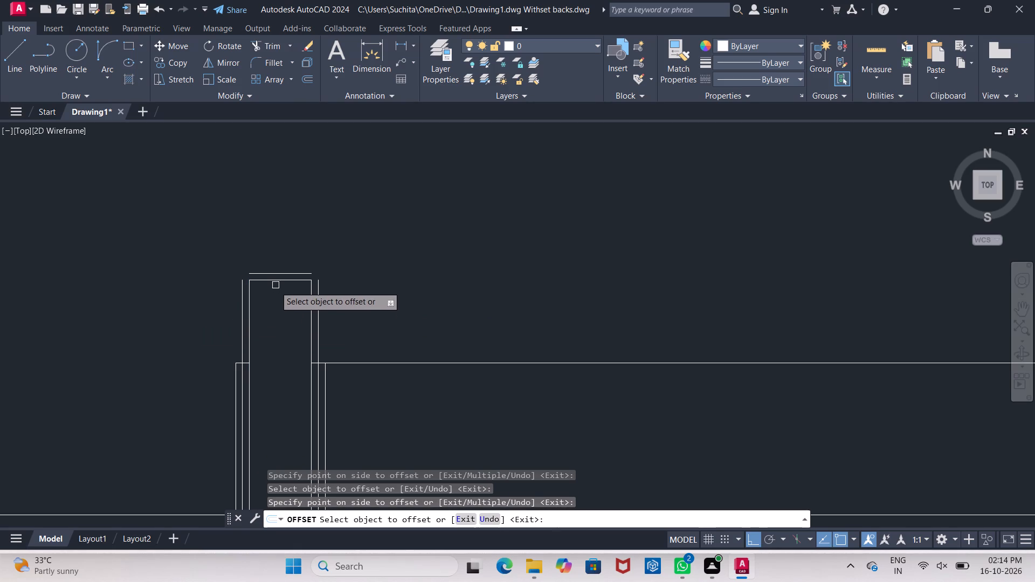
{"action": "key", "text": "Escape"}
Extend both ends of the middle stub's original top line to the 1" offset side lines.
{"action": "type", "text": "ex"}
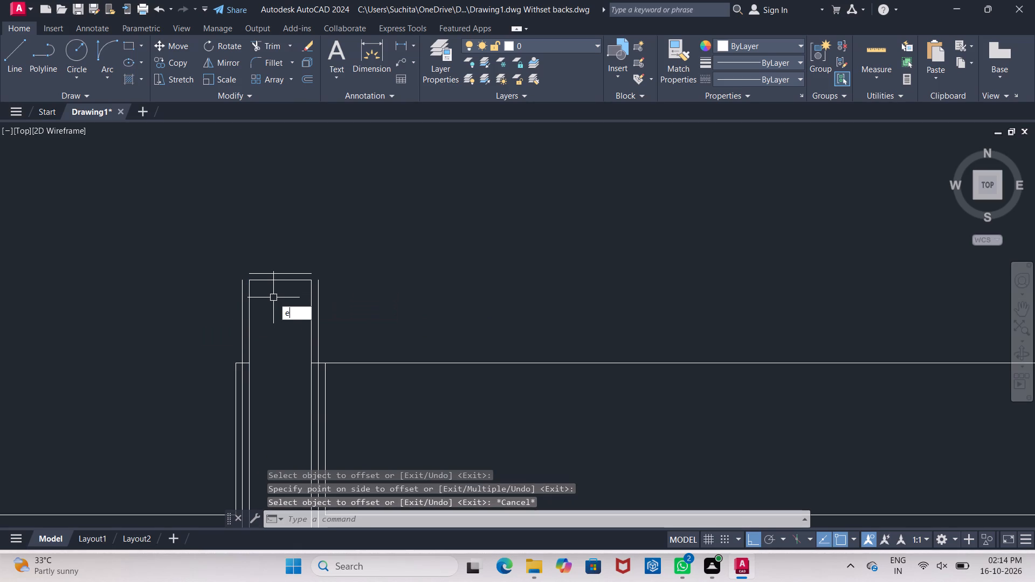
{"action": "key", "text": "Return"}
{"action": "key", "text": "Return"}
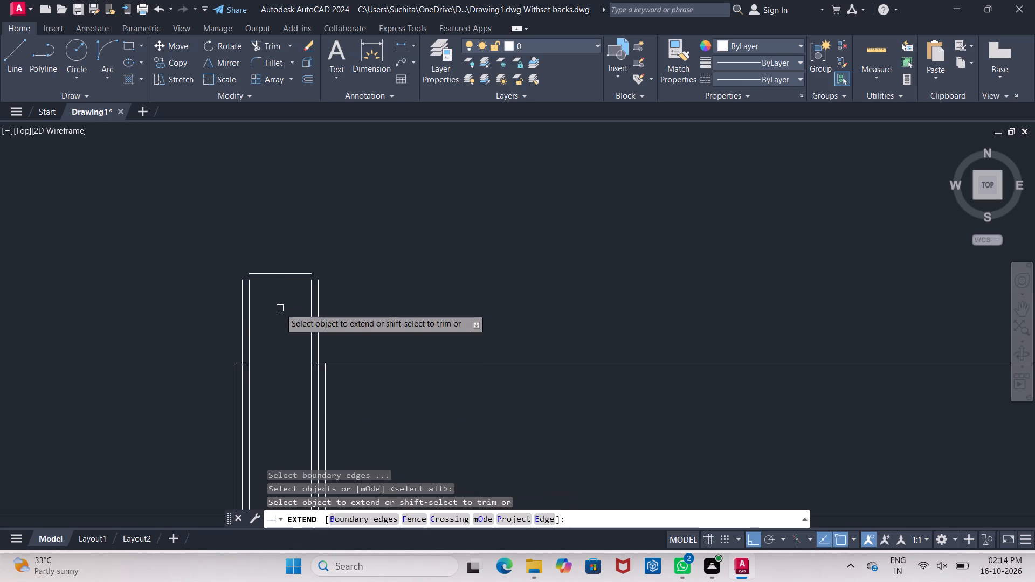
{"action": "left_click", "coordinate": [274, 282]}
{"action": "left_click", "coordinate": [287, 280]}
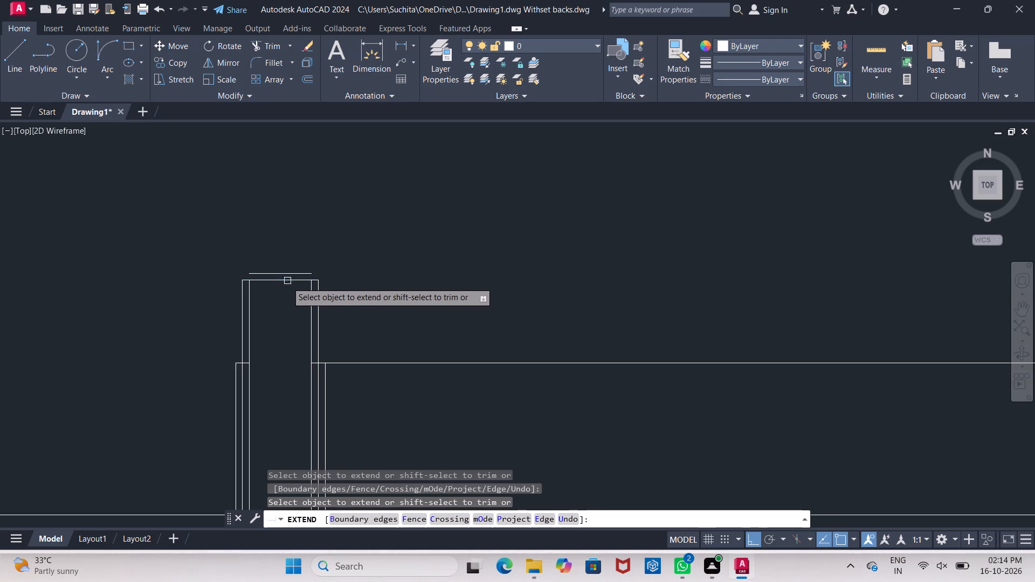
{"action": "key", "text": "Escape"}
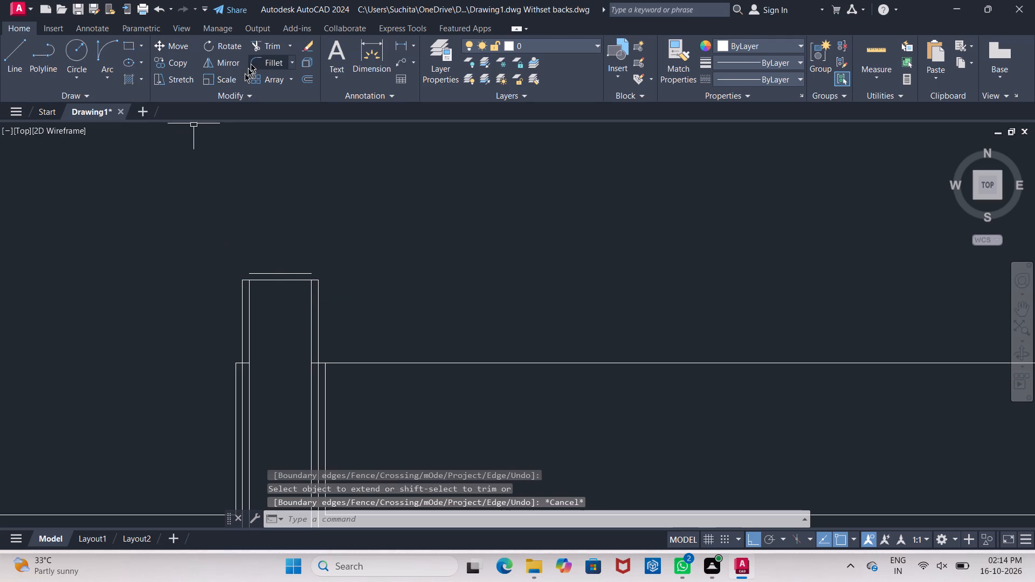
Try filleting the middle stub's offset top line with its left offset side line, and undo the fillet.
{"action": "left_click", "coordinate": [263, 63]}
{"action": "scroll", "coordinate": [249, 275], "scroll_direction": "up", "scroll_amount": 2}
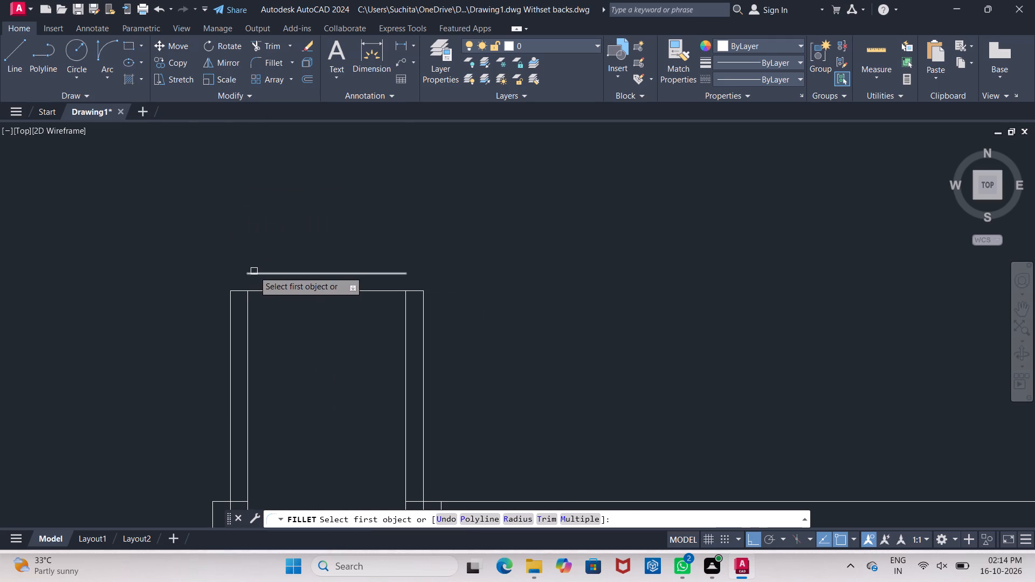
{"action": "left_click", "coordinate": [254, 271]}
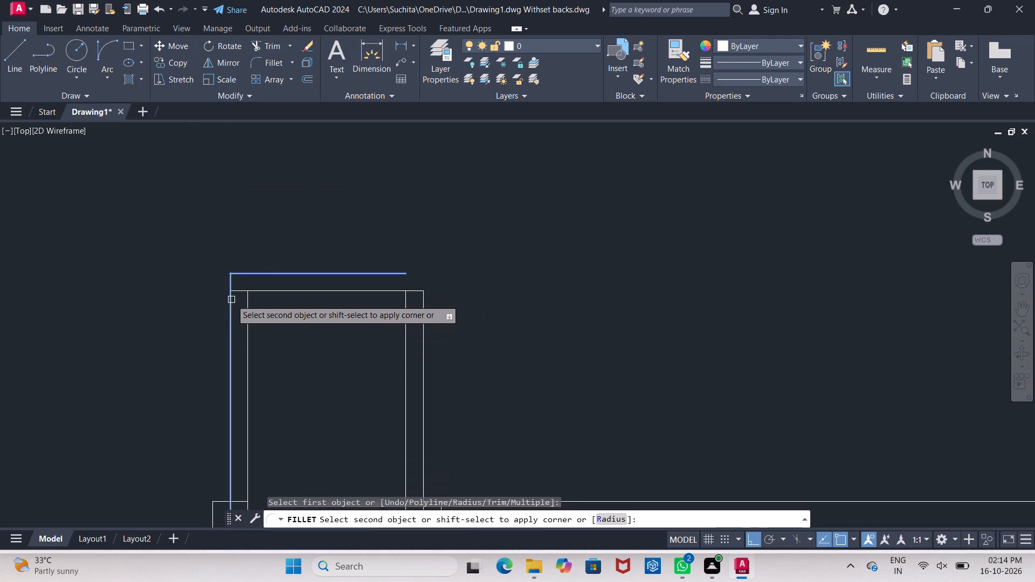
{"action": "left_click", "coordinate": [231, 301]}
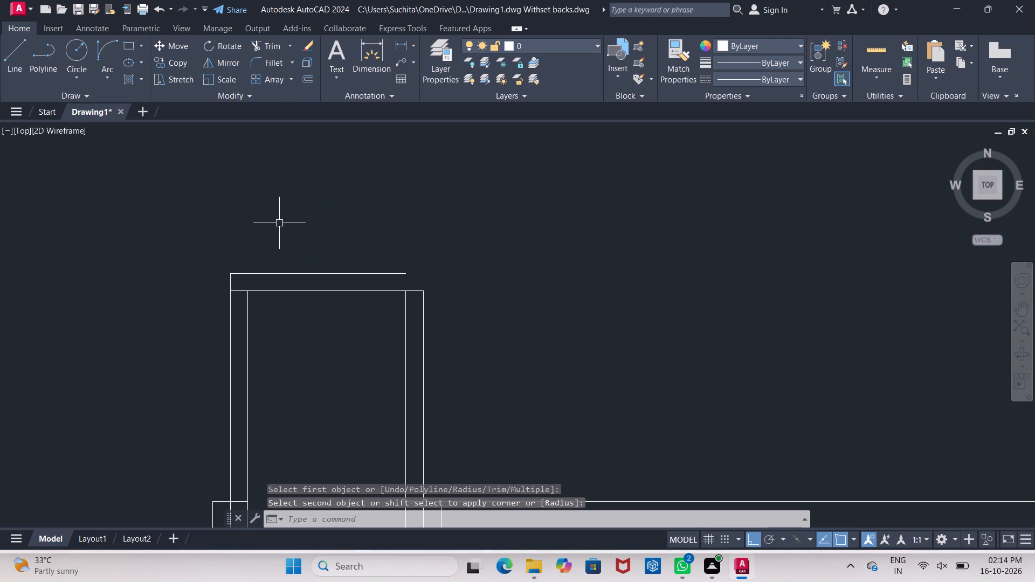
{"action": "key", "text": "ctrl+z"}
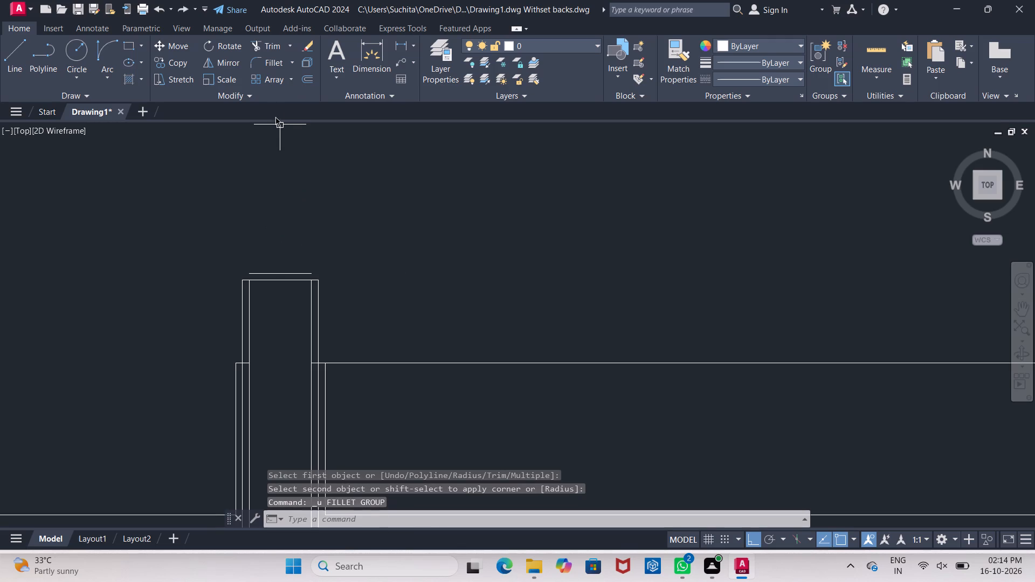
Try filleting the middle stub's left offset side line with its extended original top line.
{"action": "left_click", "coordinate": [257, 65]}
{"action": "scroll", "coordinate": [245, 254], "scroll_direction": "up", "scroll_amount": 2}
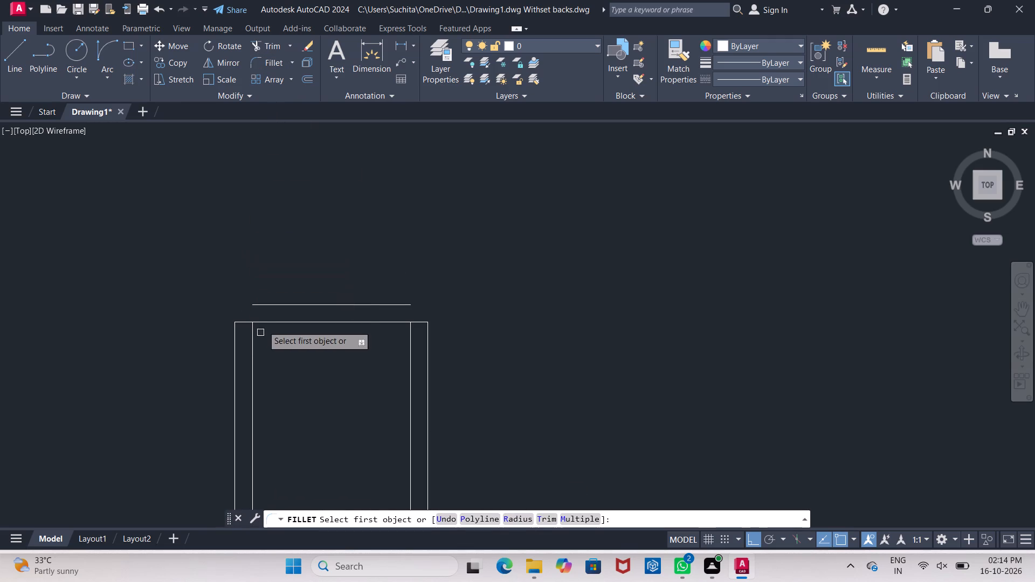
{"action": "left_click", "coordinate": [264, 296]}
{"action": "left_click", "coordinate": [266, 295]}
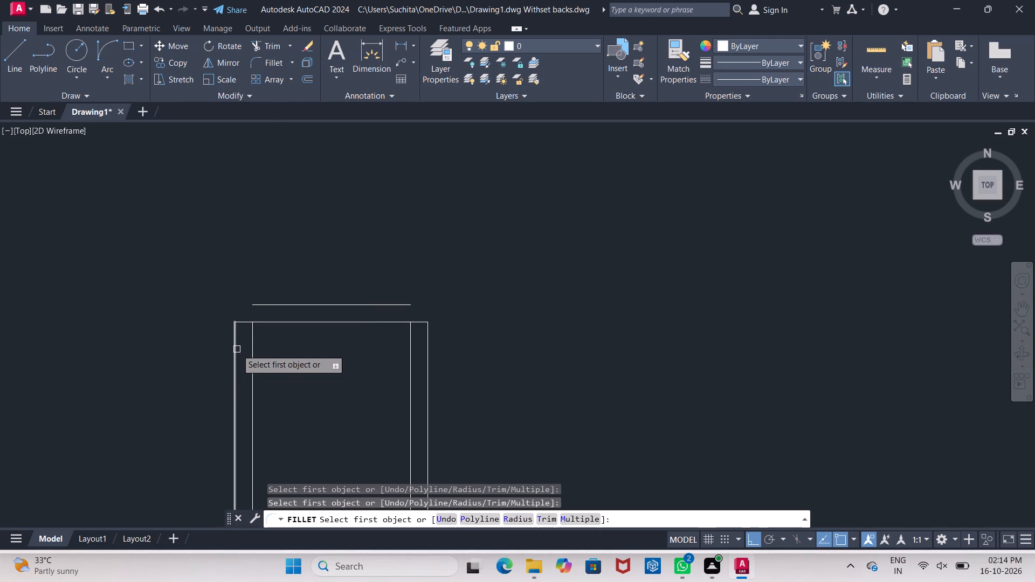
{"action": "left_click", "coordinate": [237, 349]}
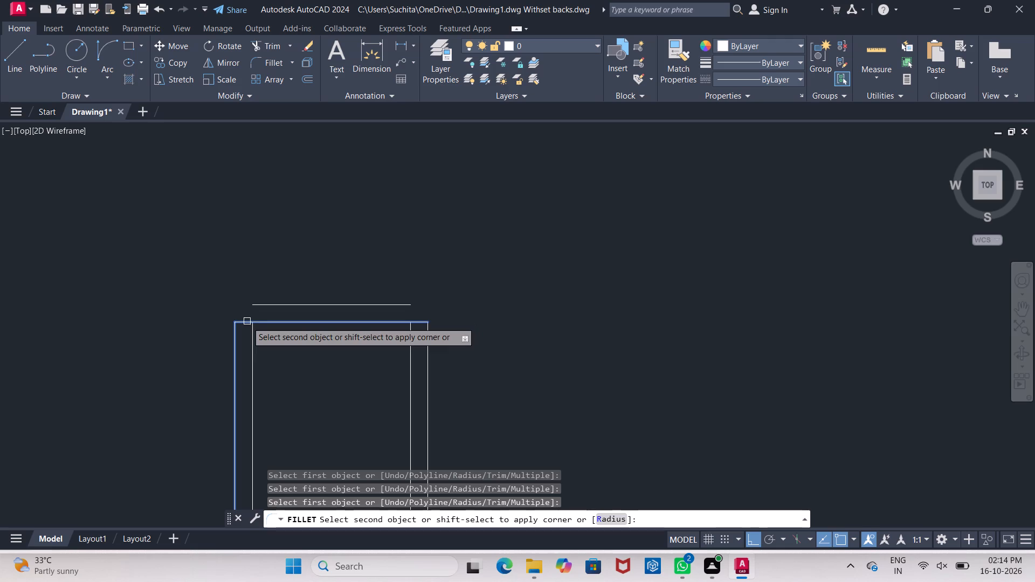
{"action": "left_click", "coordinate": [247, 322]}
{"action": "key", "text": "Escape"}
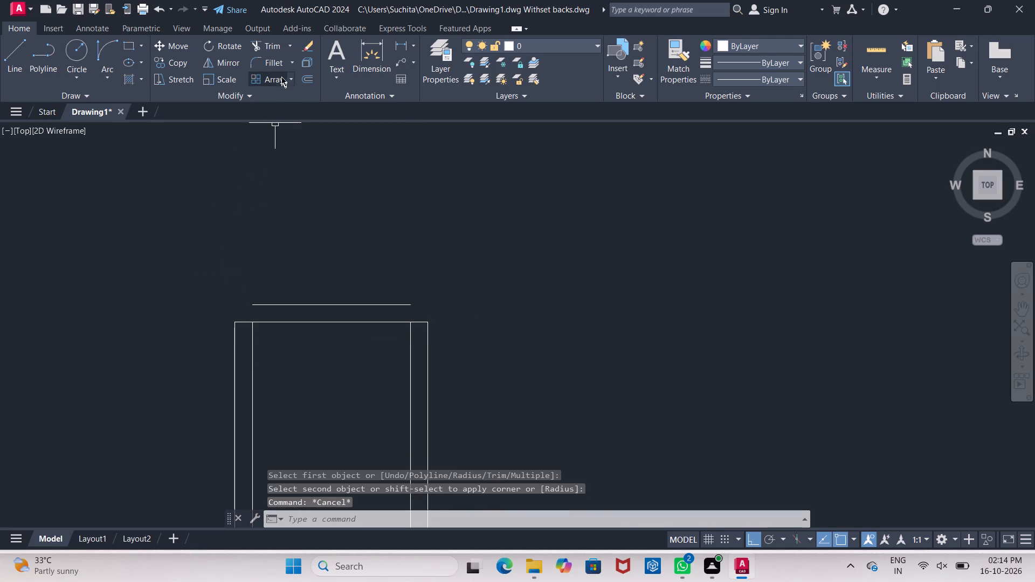
Fillet both ends of the middle stub's offset top line to its original top line, forming a round-ended cap.
{"action": "left_click", "coordinate": [261, 66]}
{"action": "left_click", "coordinate": [268, 303]}
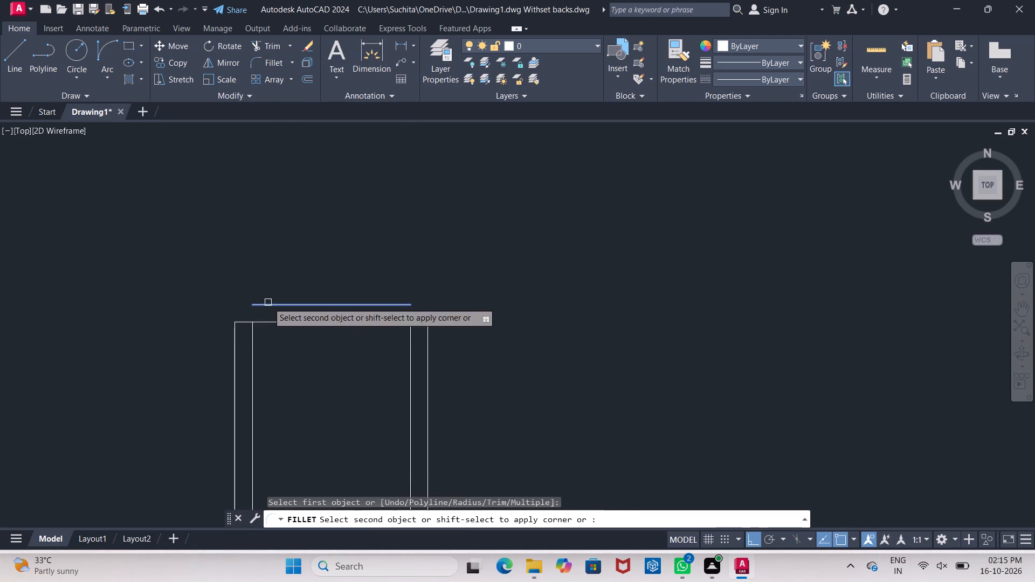
{"action": "left_click", "coordinate": [244, 323]}
{"action": "key", "text": "Escape"}
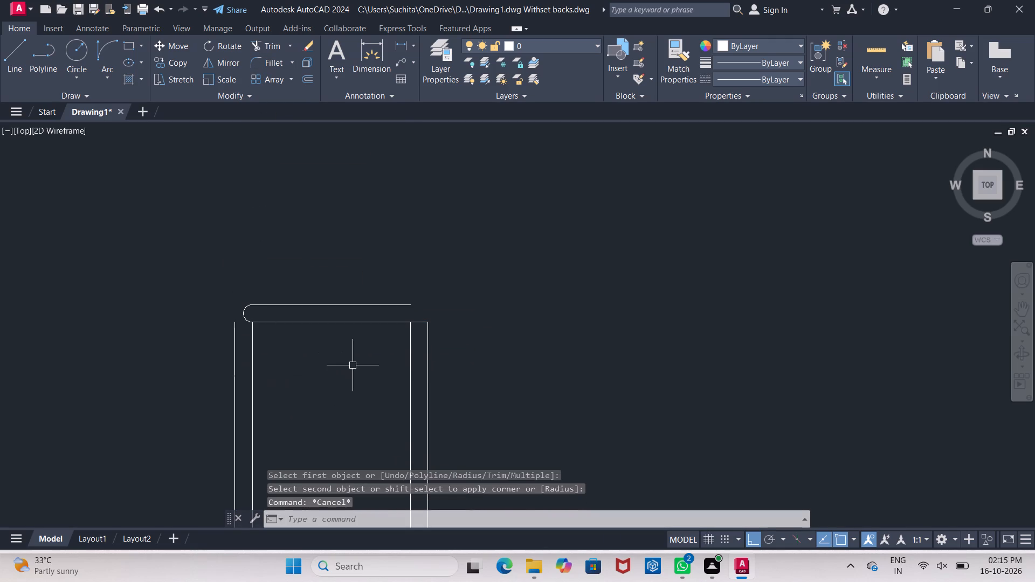
{"action": "left_click", "coordinate": [256, 64]}
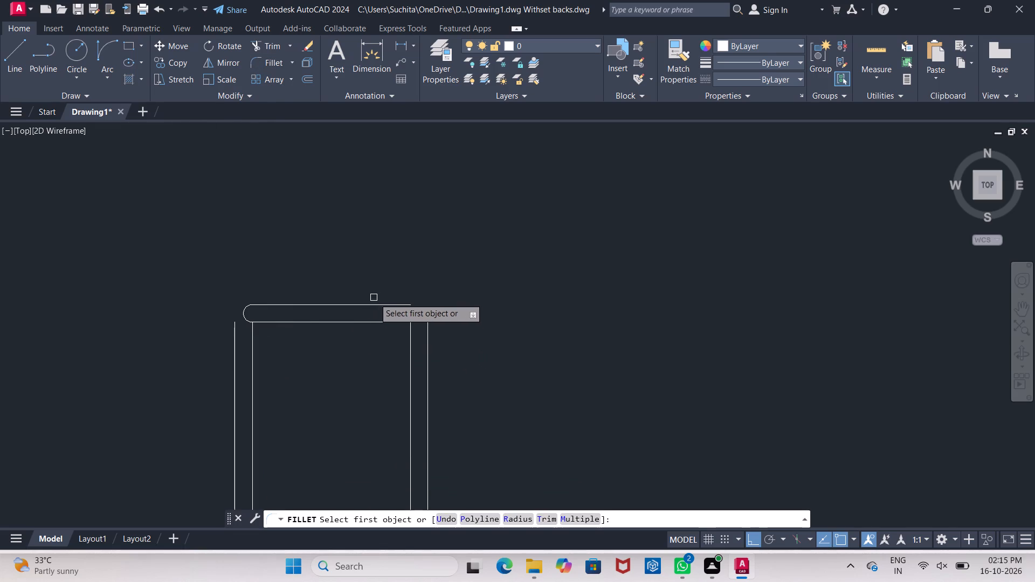
{"action": "left_click", "coordinate": [390, 302]}
{"action": "left_click", "coordinate": [400, 322]}
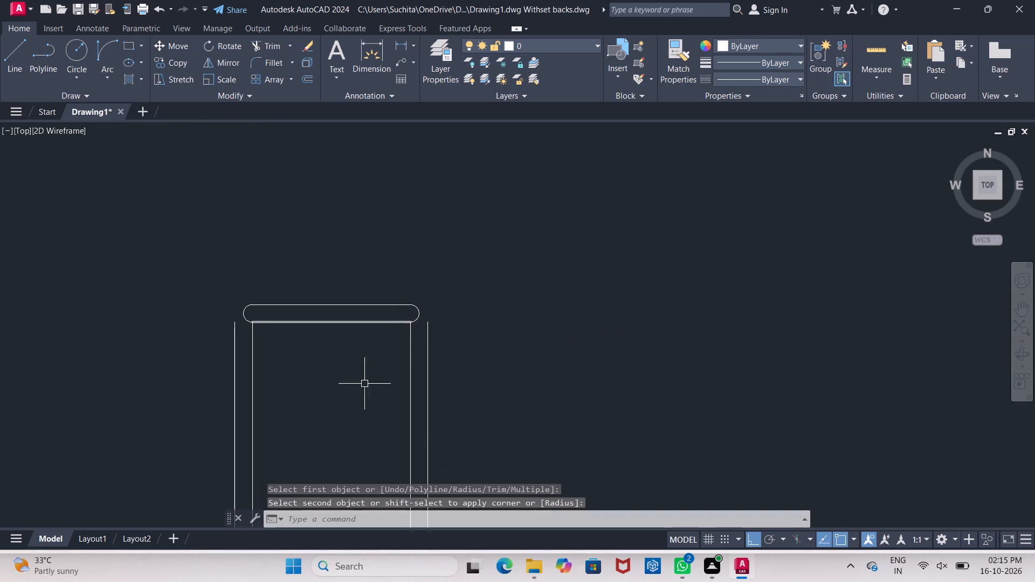
Erase the two 1" offset side lines on either side of the middle stub.
{"action": "middle_click_drag", "start_coordinate": [361, 414], "coordinate": [383, 265]}
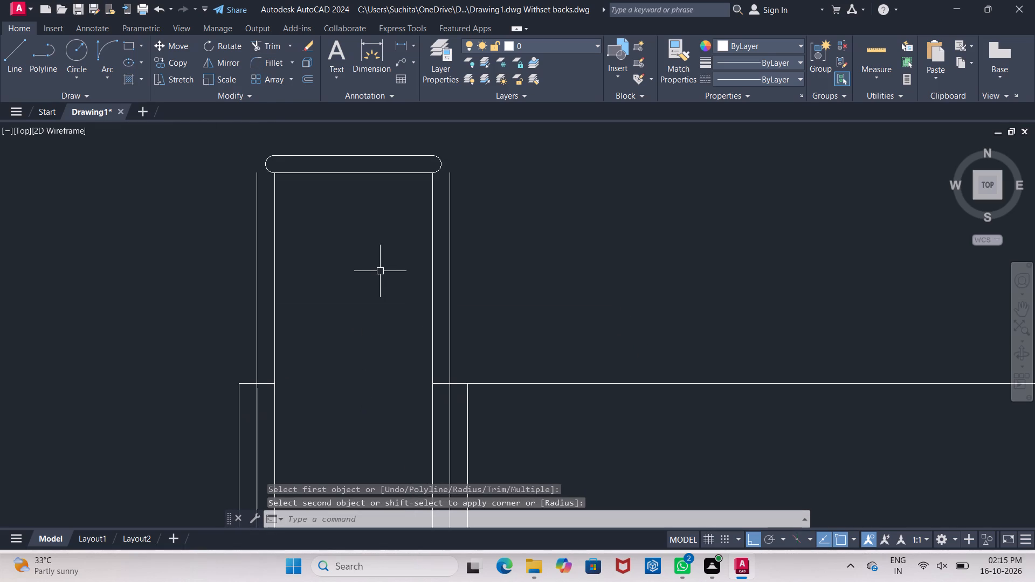
{"action": "scroll", "coordinate": [249, 179], "scroll_direction": "up", "scroll_amount": 2}
{"action": "middle_click_drag", "start_coordinate": [253, 180], "coordinate": [214, 211]}
{"action": "key", "text": "Escape"}
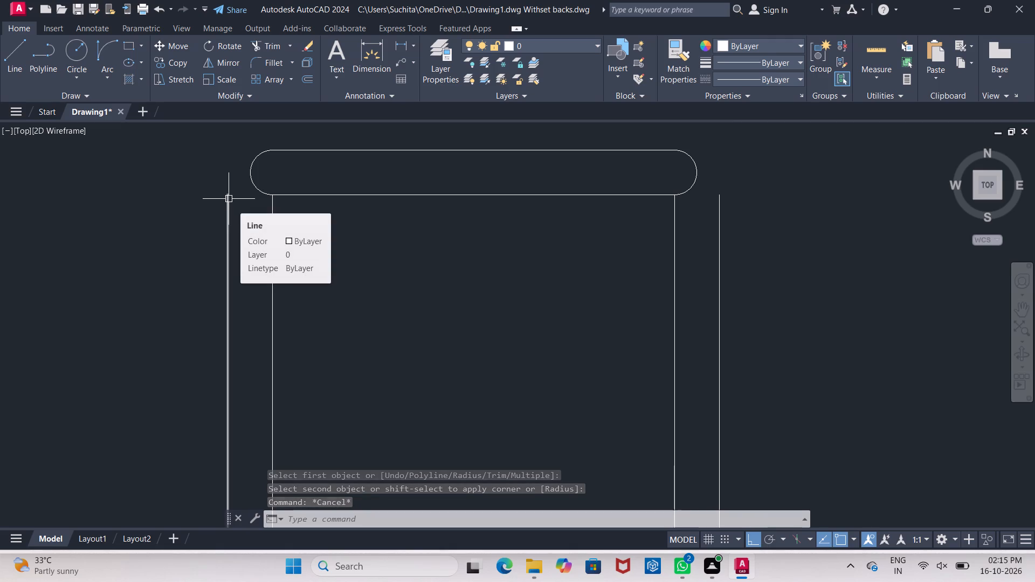
{"action": "scroll", "coordinate": [296, 243], "scroll_direction": "down", "scroll_amount": 4}
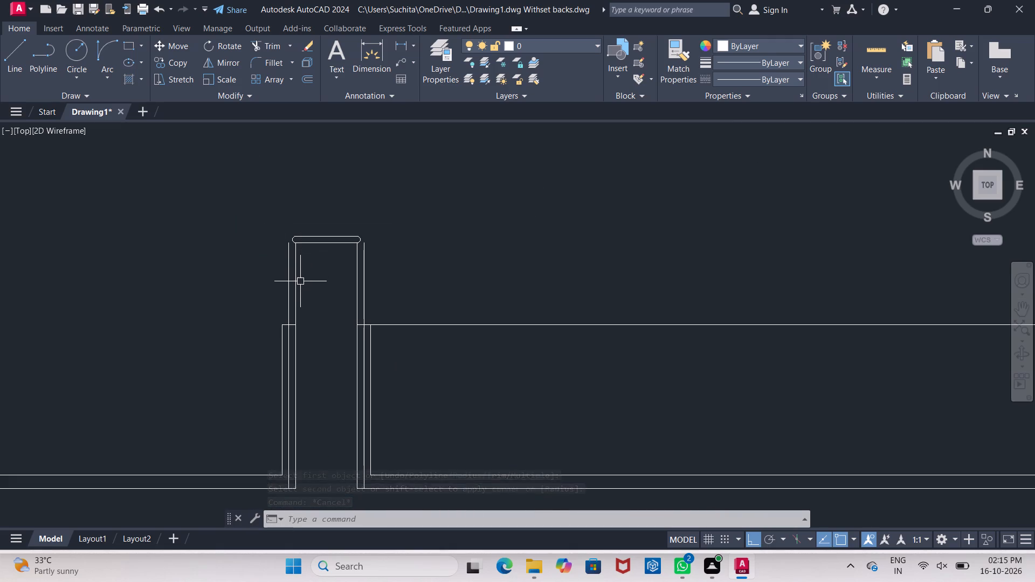
{"action": "scroll", "coordinate": [300, 283], "scroll_direction": "up", "scroll_amount": 1}
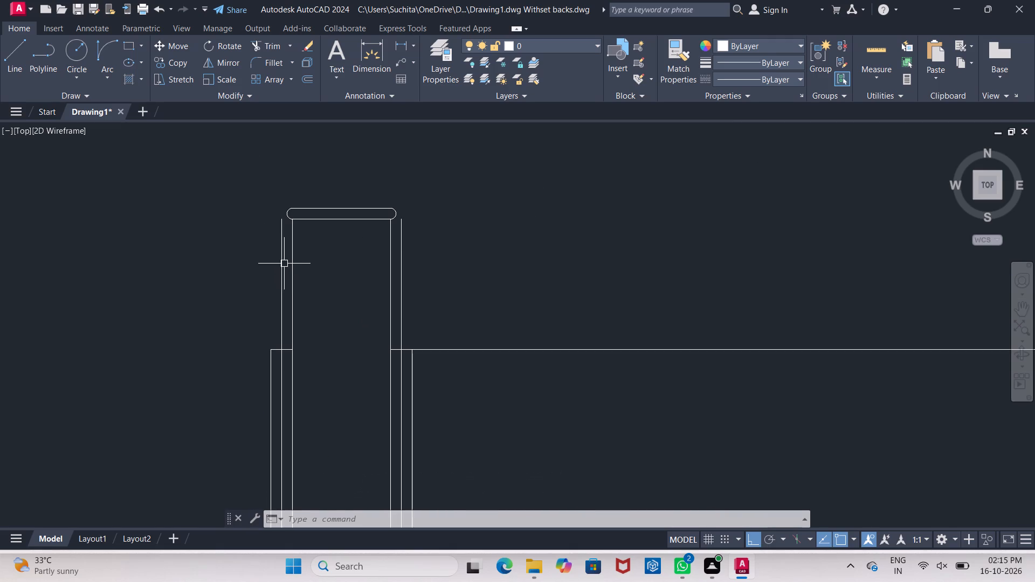
{"action": "left_click", "coordinate": [280, 269]}
{"action": "left_click", "coordinate": [403, 304]}
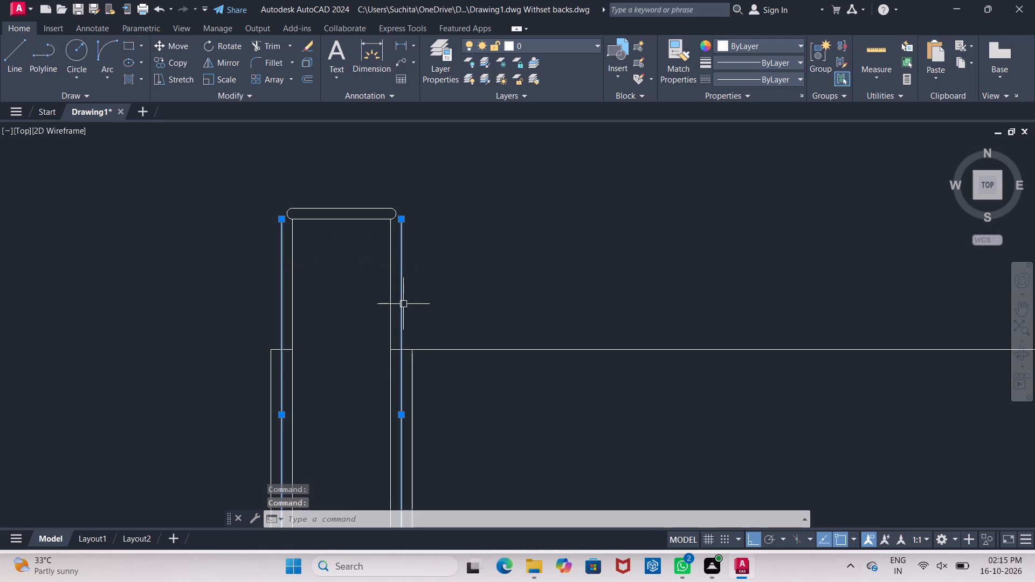
{"action": "key", "text": "Delete"}
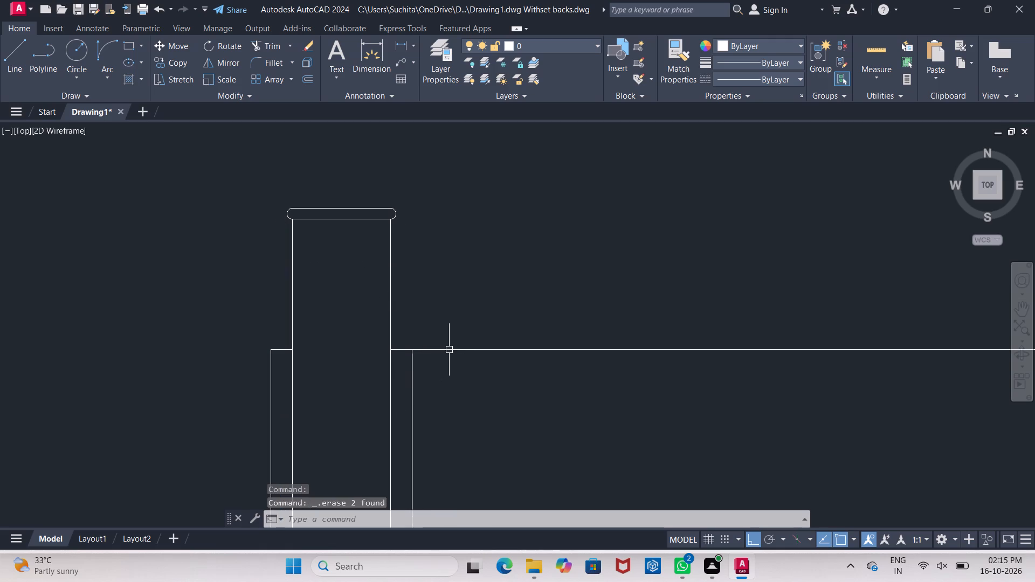
Offset the left parapet wall's top line and both side lines outward by 2".
{"action": "scroll", "coordinate": [452, 349], "scroll_direction": "down", "scroll_amount": 2}
{"action": "middle_click_drag", "start_coordinate": [467, 332], "coordinate": [558, 300]}
{"action": "scroll", "coordinate": [558, 300], "scroll_direction": "down", "scroll_amount": 1}
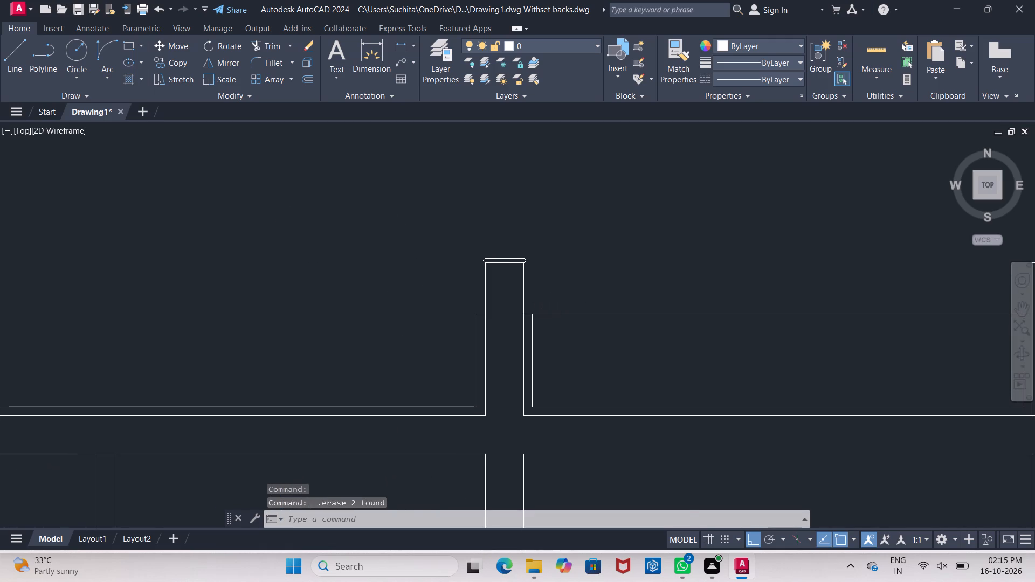
{"action": "scroll", "coordinate": [86, 274], "scroll_direction": "up", "scroll_amount": 3}
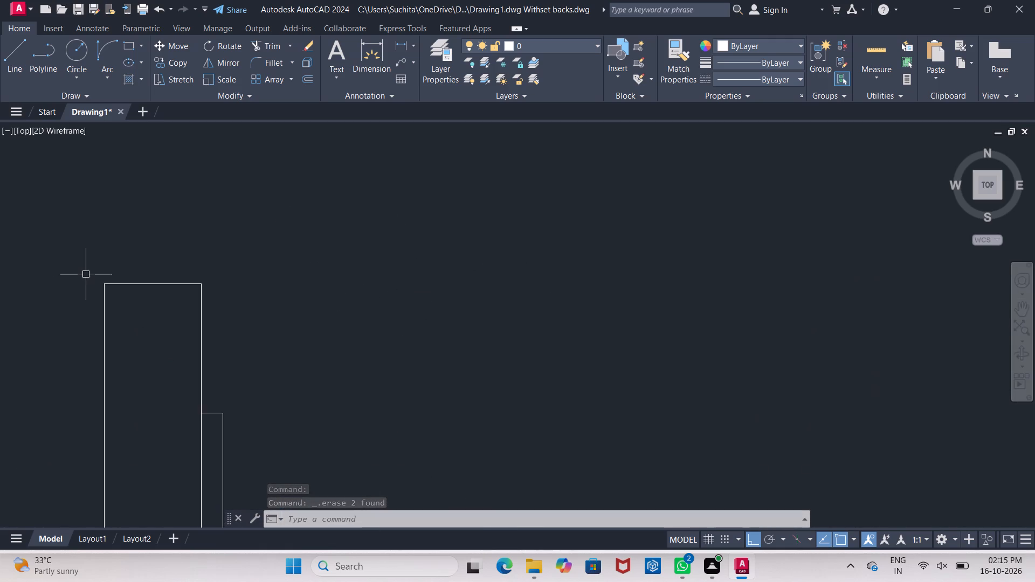
{"action": "scroll", "coordinate": [86, 274], "scroll_direction": "up", "scroll_amount": 1}
{"action": "middle_click_drag", "start_coordinate": [91, 267], "coordinate": [99, 202]}
{"action": "scroll", "coordinate": [99, 202], "scroll_direction": "down", "scroll_amount": 1}
{"action": "key", "text": "Escape"}
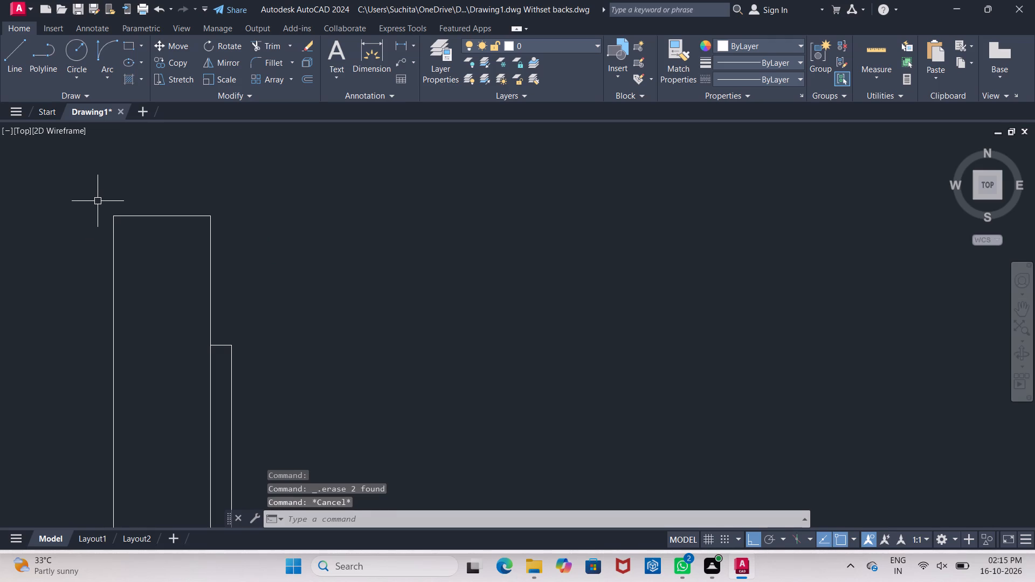
{"action": "key", "text": "o"}
{"action": "key", "text": "Return"}
{"action": "type", "text": "2\""}
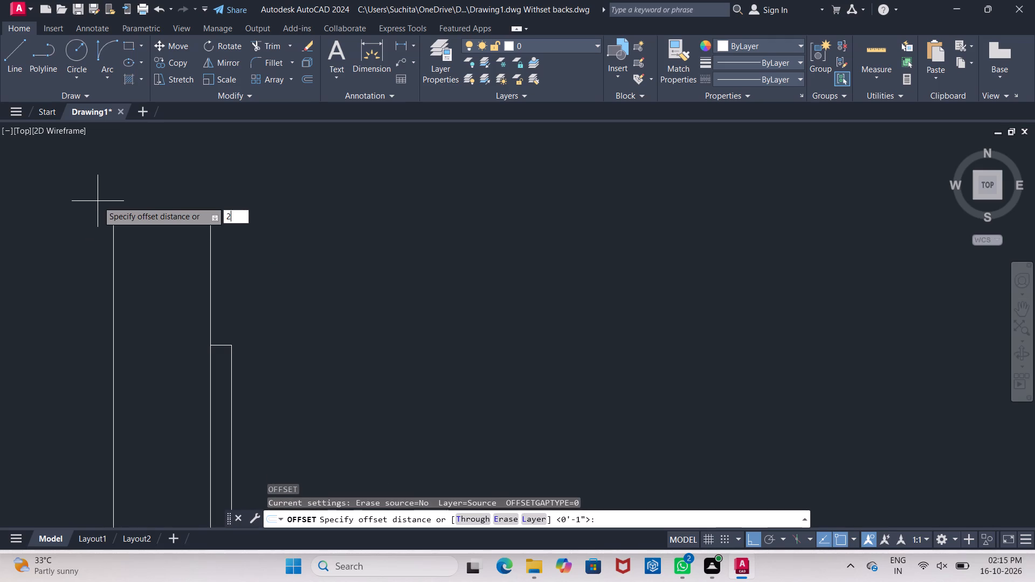
{"action": "key", "text": "Return"}
{"action": "left_click", "coordinate": [162, 217]}
{"action": "left_click", "coordinate": [165, 180]}
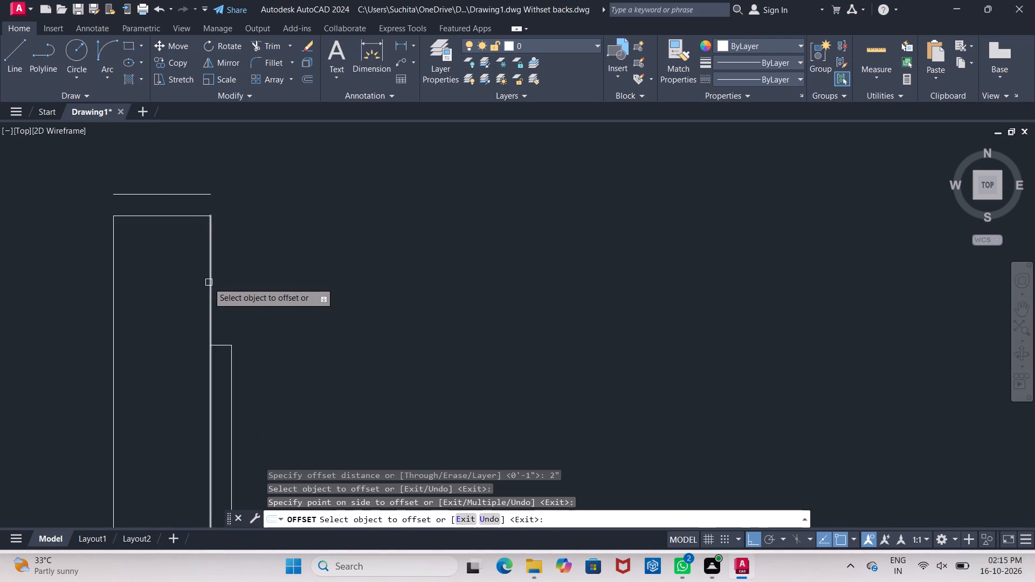
{"action": "left_click", "coordinate": [208, 282]}
{"action": "left_click", "coordinate": [246, 288]}
{"action": "left_click", "coordinate": [113, 314]}
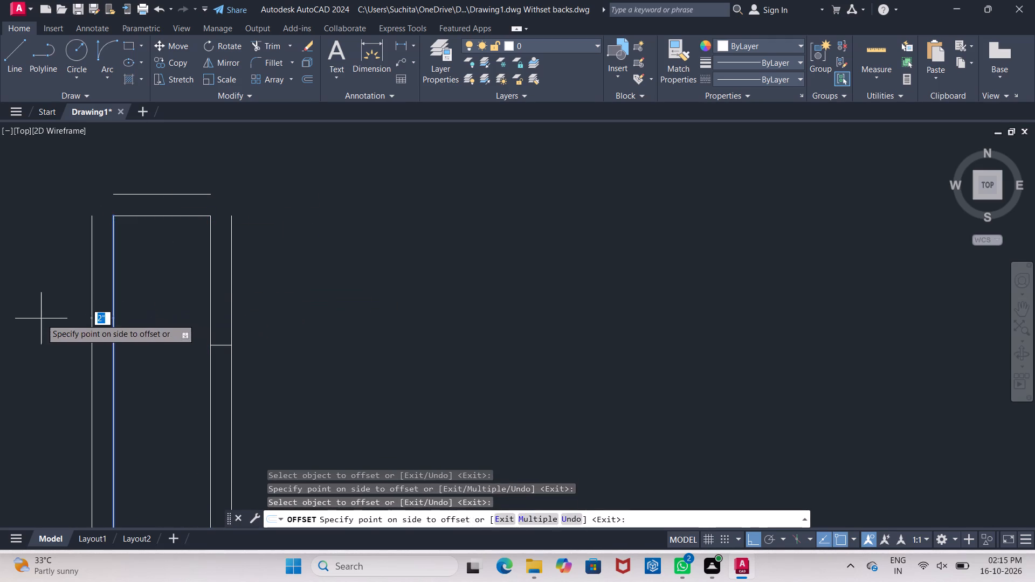
{"action": "left_click", "coordinate": [41, 318]}
{"action": "middle_click_drag", "start_coordinate": [65, 311], "coordinate": [108, 356]}
{"action": "key", "text": "Escape"}
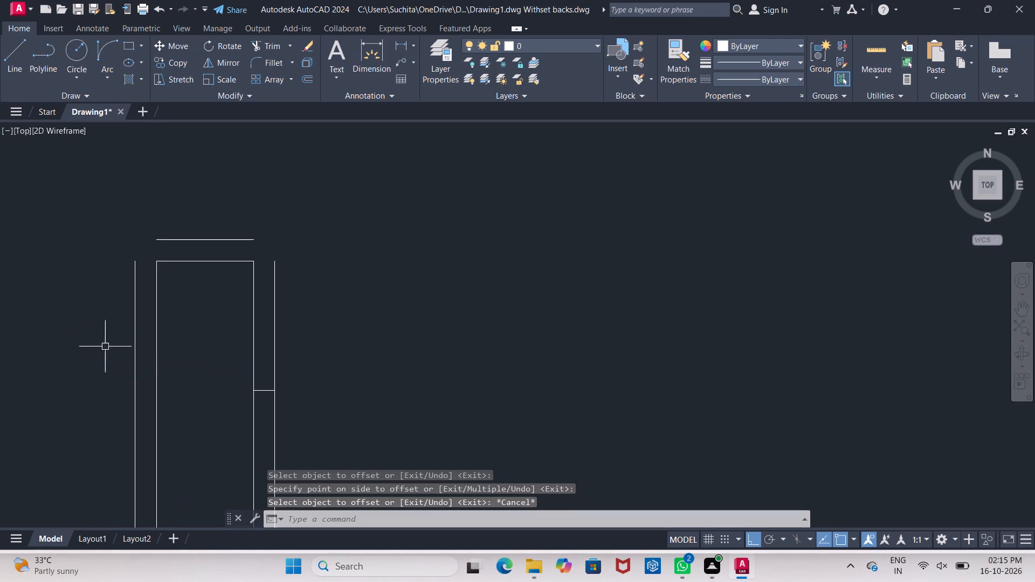
Fillet both ends of the left parapet's offset top line to its original top line, forming a round-ended cap.
{"action": "left_click", "coordinate": [254, 66]}
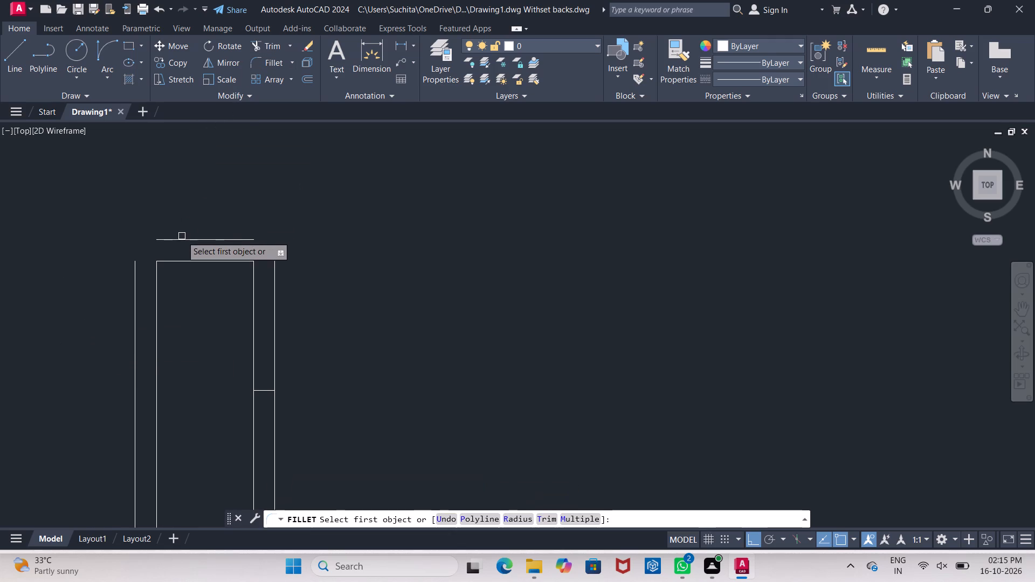
{"action": "left_click", "coordinate": [182, 236]}
{"action": "left_click", "coordinate": [182, 239]}
{"action": "left_click", "coordinate": [175, 262]}
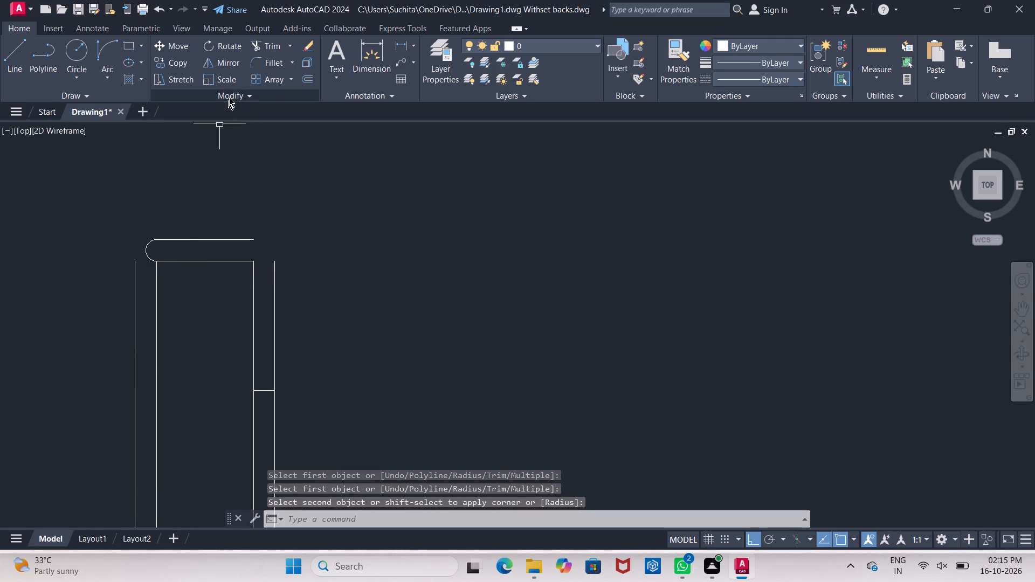
{"action": "left_click", "coordinate": [251, 63]}
{"action": "left_click", "coordinate": [220, 239]}
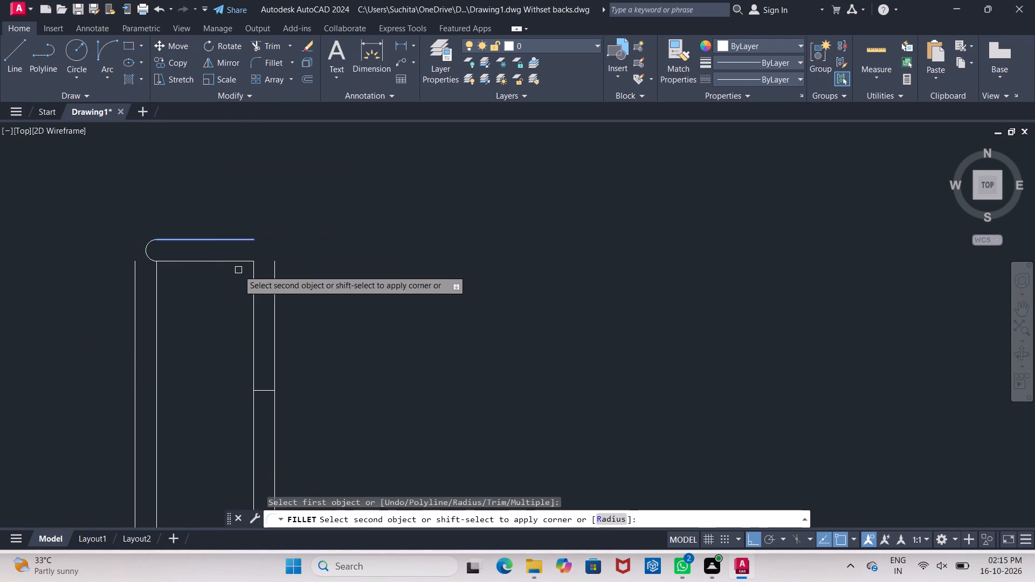
{"action": "left_click", "coordinate": [237, 261]}
{"action": "key", "text": "Escape"}
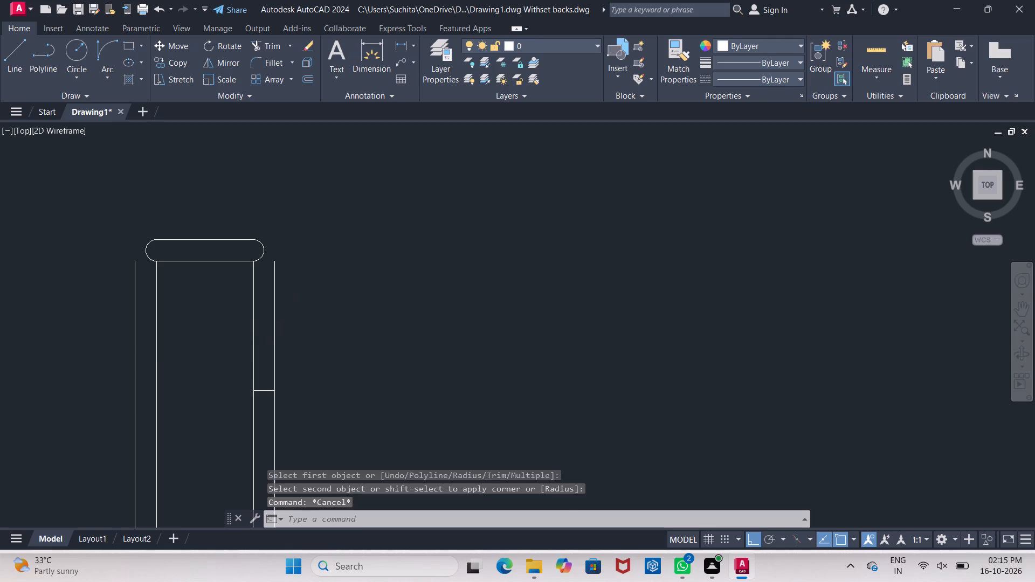
Erase the two 2" offset side lines on either side of the left parapet wall.
{"action": "left_click", "coordinate": [274, 336]}
{"action": "left_click", "coordinate": [136, 356]}
{"action": "key", "text": "Delete"}
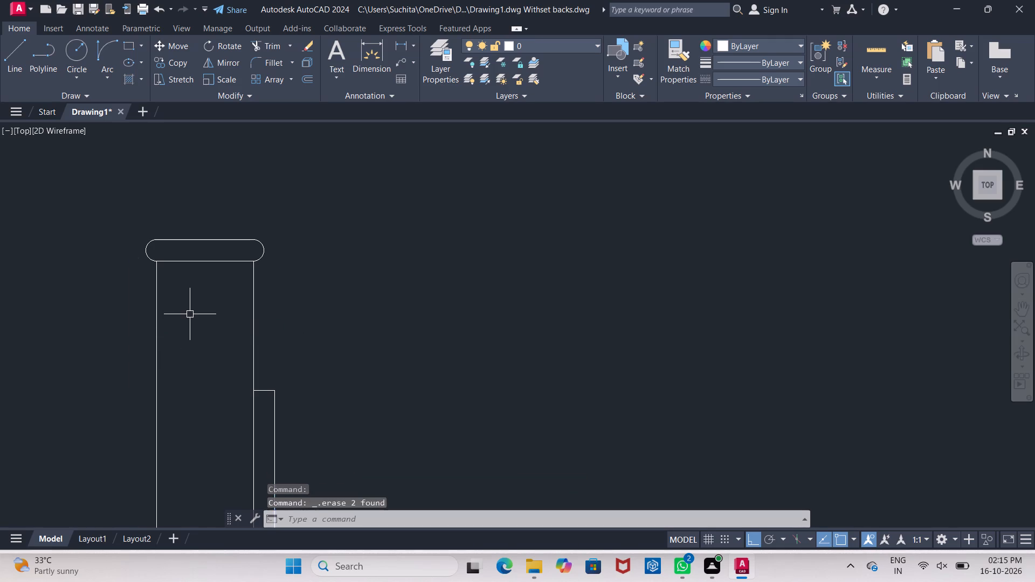
Measure the thickness of the rounded cap on the middle parapet stub.
{"action": "scroll", "coordinate": [202, 294], "scroll_direction": "down", "scroll_amount": 3}
{"action": "middle_click_drag", "start_coordinate": [354, 337], "coordinate": [0, 314]}
{"action": "middle_click_drag", "start_coordinate": [381, 279], "coordinate": [308, 281]}
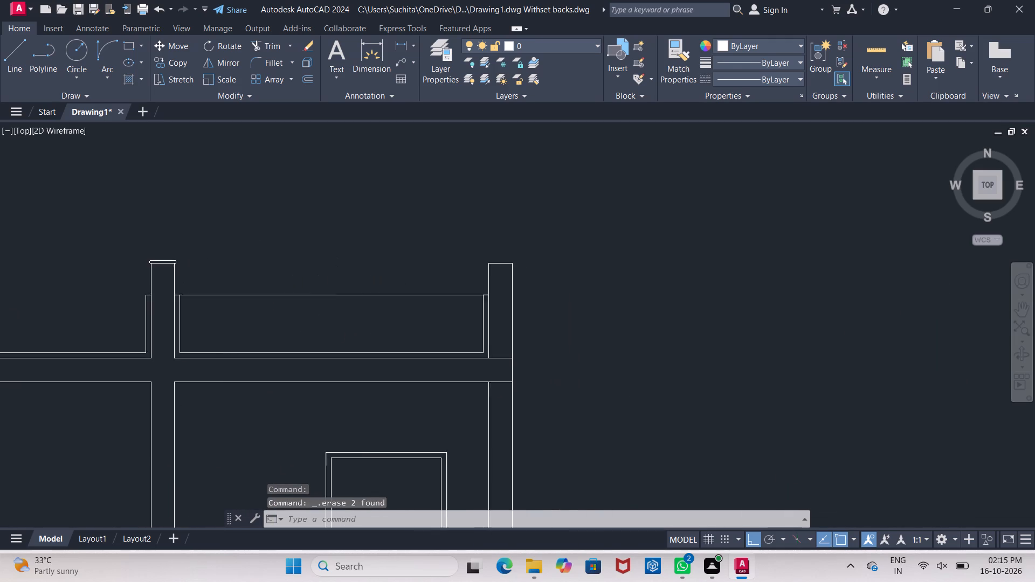
{"action": "middle_click_drag", "start_coordinate": [308, 281], "coordinate": [294, 280]}
{"action": "scroll", "coordinate": [362, 277], "scroll_direction": "down", "scroll_amount": 2}
{"action": "middle_click_drag", "start_coordinate": [413, 276], "coordinate": [581, 262]}
{"action": "scroll", "coordinate": [273, 257], "scroll_direction": "up", "scroll_amount": 3}
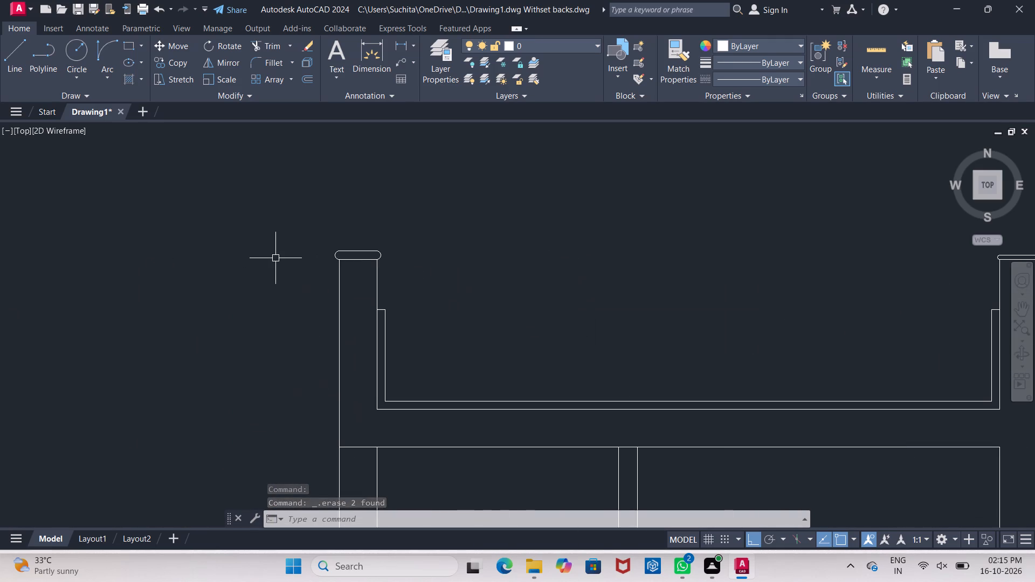
{"action": "middle_click_drag", "start_coordinate": [275, 258], "coordinate": [0, 259]}
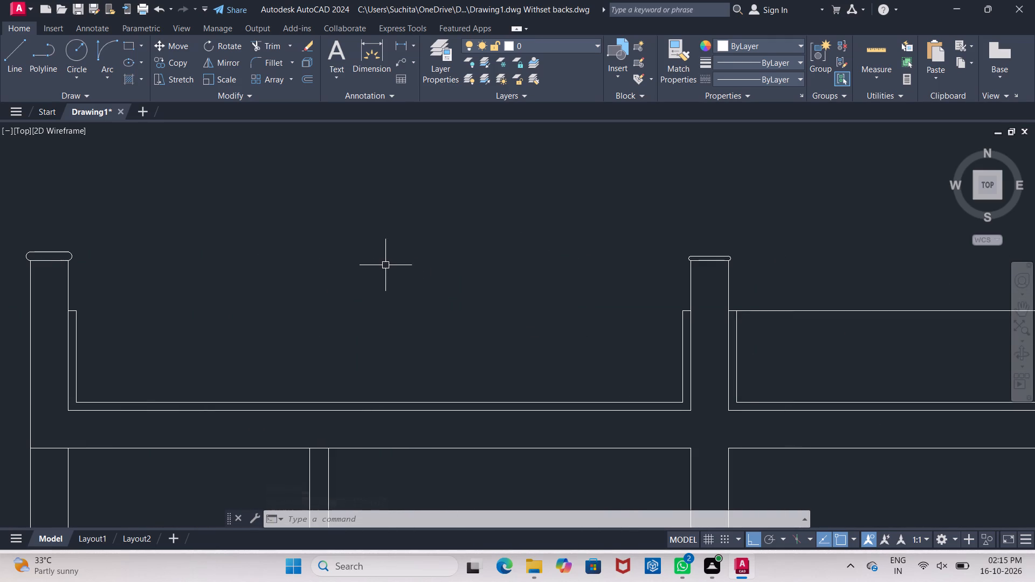
{"action": "middle_click_drag", "start_coordinate": [385, 266], "coordinate": [44, 257]}
{"action": "scroll", "coordinate": [290, 262], "scroll_direction": "up", "scroll_amount": 2}
{"action": "scroll", "coordinate": [376, 248], "scroll_direction": "up", "scroll_amount": 1}
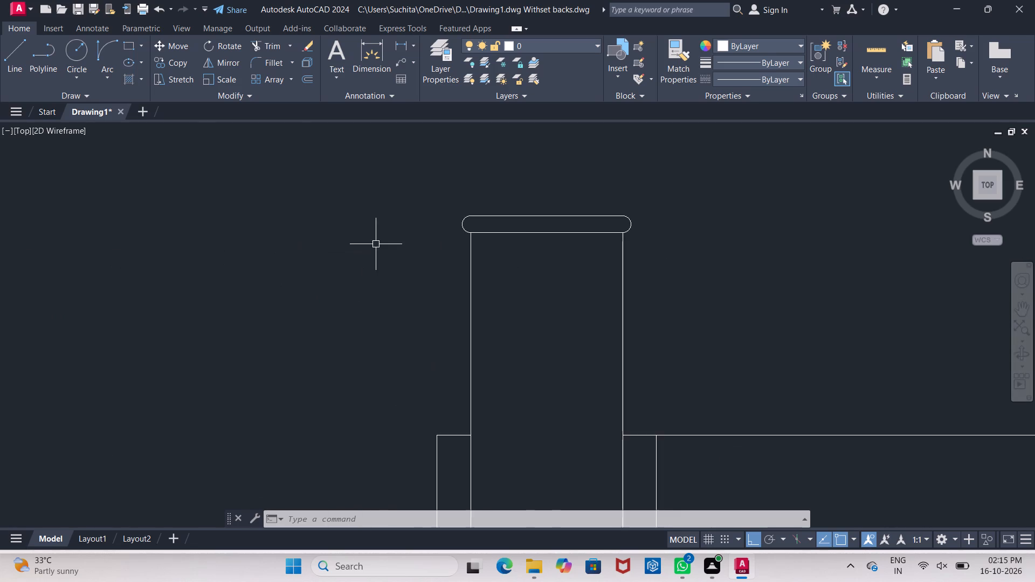
{"action": "middle_click_drag", "start_coordinate": [360, 244], "coordinate": [131, 246]}
{"action": "left_click", "coordinate": [403, 46]}
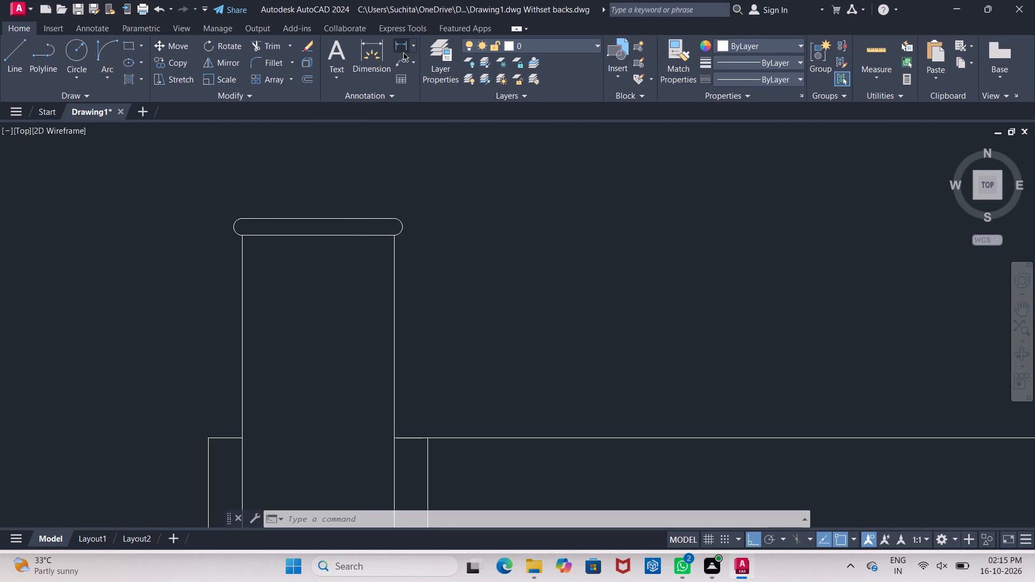
{"action": "scroll", "coordinate": [385, 247], "scroll_direction": "up", "scroll_amount": 2}
{"action": "left_click", "coordinate": [406, 219]}
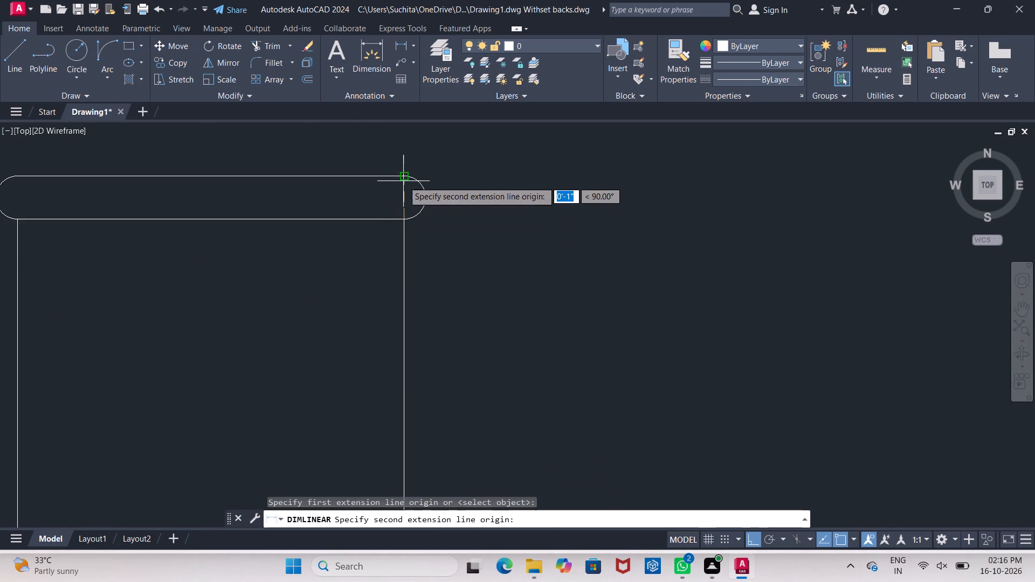
{"action": "left_click", "coordinate": [403, 179]}
{"action": "scroll", "coordinate": [403, 179], "scroll_direction": "down", "scroll_amount": 7}
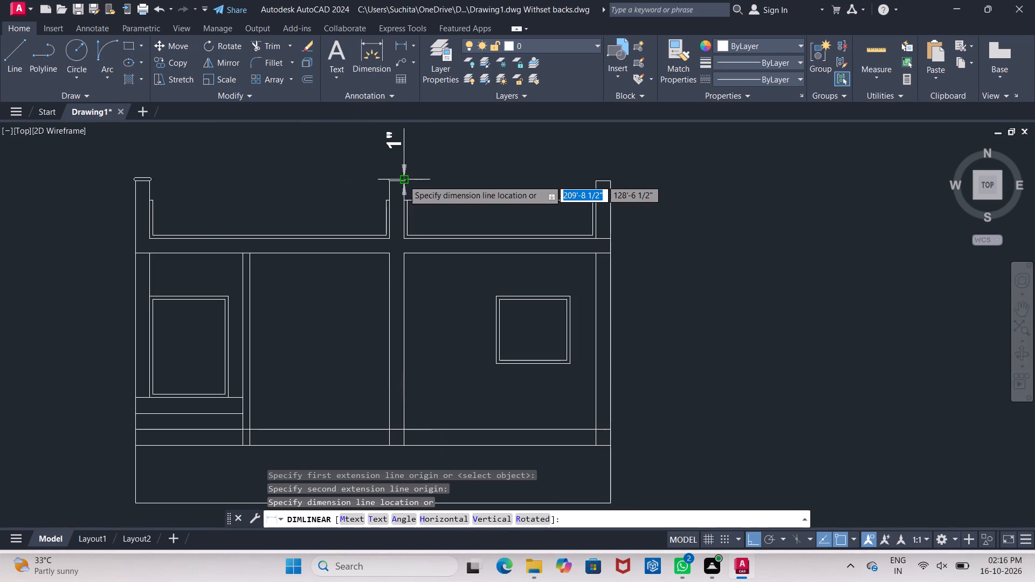
{"action": "key", "text": "Escape"}
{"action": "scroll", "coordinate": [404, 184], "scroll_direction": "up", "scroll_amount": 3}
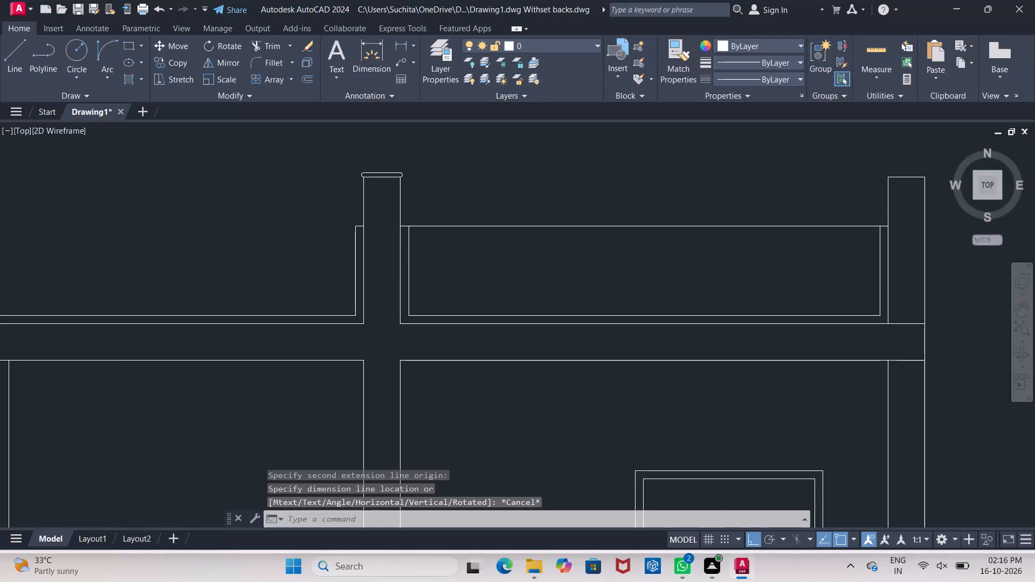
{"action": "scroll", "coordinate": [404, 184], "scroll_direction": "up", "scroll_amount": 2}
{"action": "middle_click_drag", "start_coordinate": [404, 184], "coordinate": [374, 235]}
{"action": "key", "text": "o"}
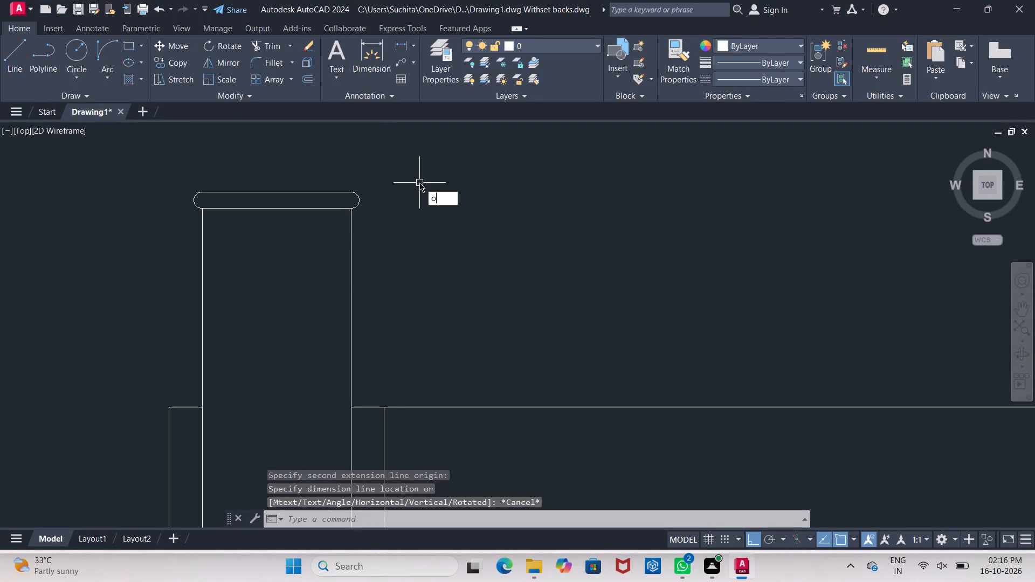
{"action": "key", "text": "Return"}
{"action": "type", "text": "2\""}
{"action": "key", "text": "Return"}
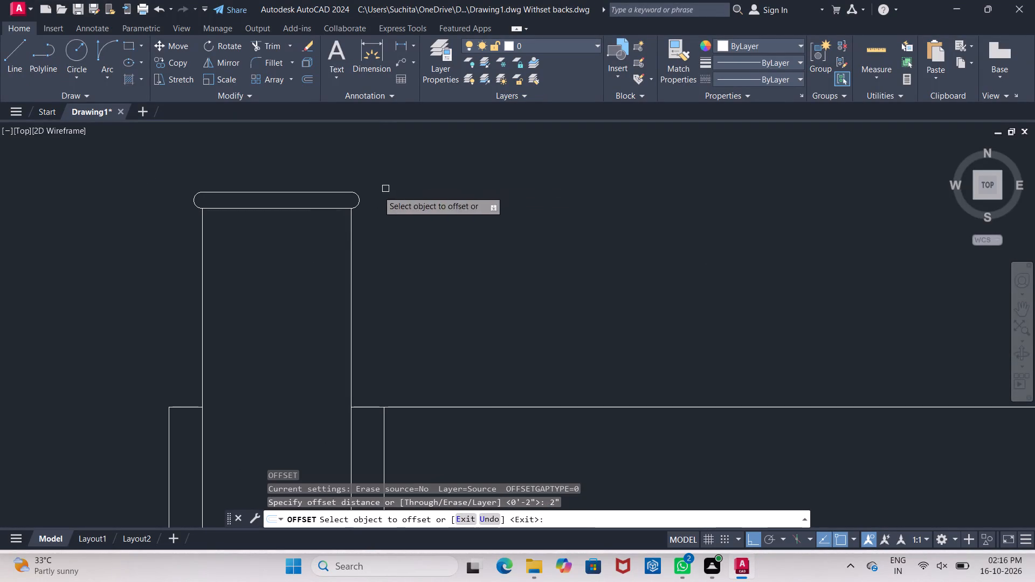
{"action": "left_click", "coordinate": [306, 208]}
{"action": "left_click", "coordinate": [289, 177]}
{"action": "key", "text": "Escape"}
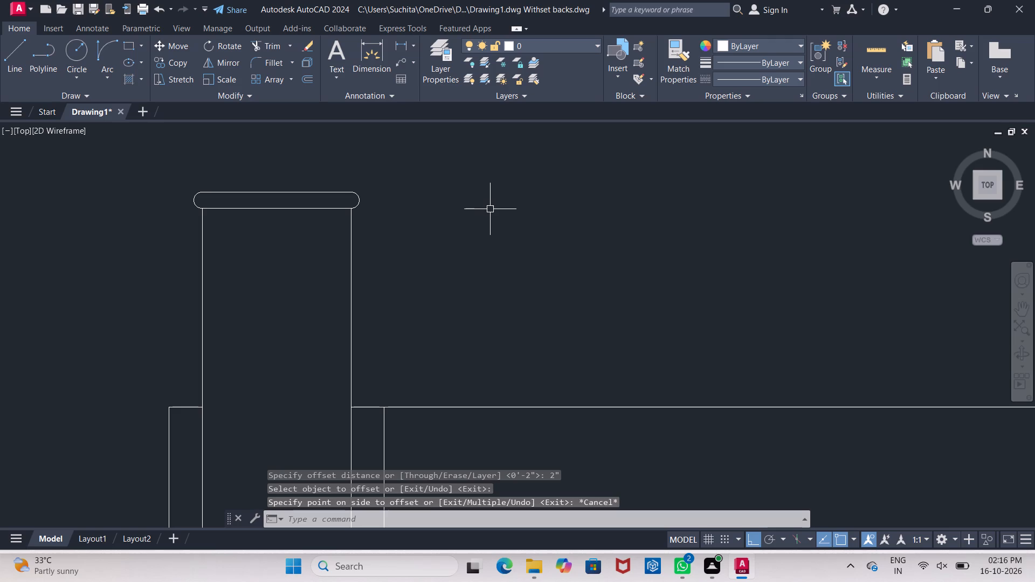
Offset the middle parapet stub's top line upward by 2".
{"action": "key", "text": "o"}
{"action": "key", "text": "Return"}
{"action": "type", "text": "2\""}
{"action": "key", "text": "Return"}
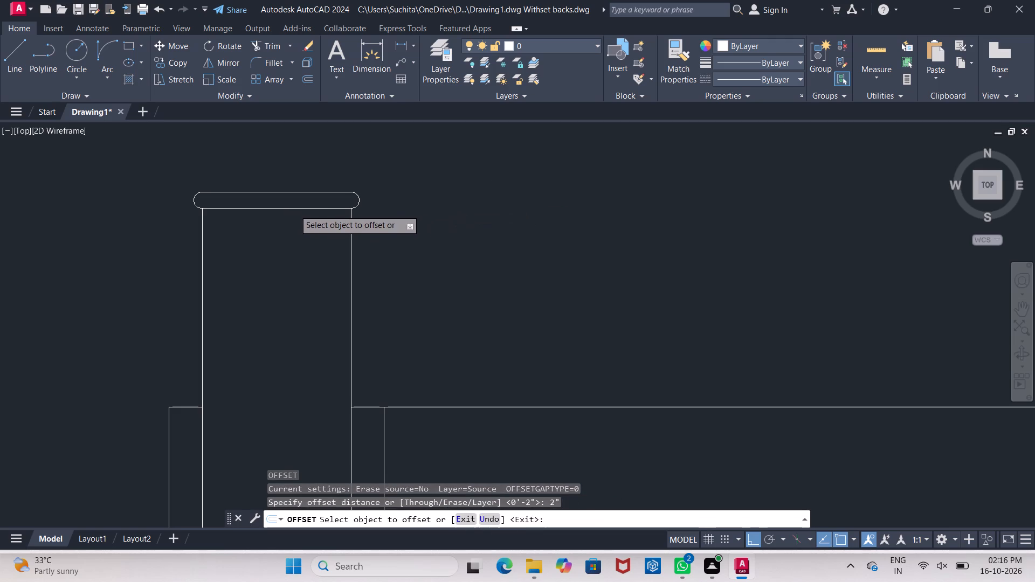
{"action": "left_click", "coordinate": [294, 210]}
{"action": "left_click", "coordinate": [267, 157]}
{"action": "key", "text": "Escape"}
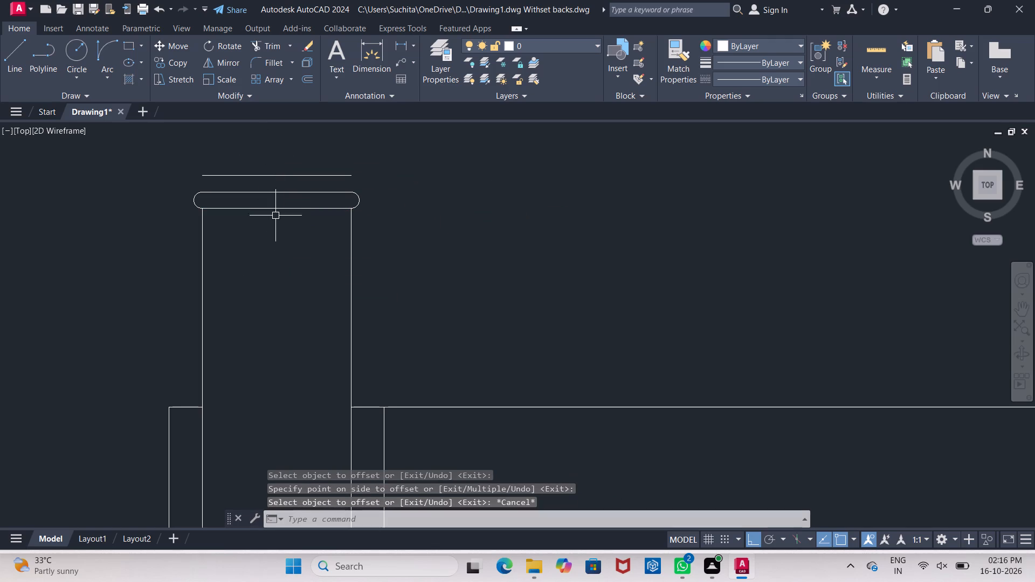
Erase the top line of the middle stub's old, thinner cap.
{"action": "left_click", "coordinate": [277, 192]}
{"action": "key", "text": "Delete"}
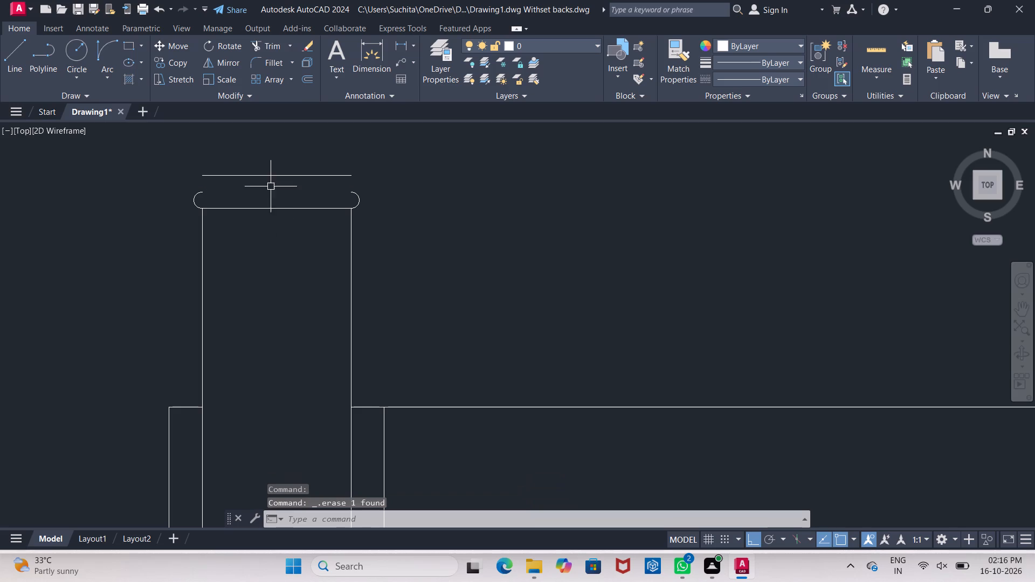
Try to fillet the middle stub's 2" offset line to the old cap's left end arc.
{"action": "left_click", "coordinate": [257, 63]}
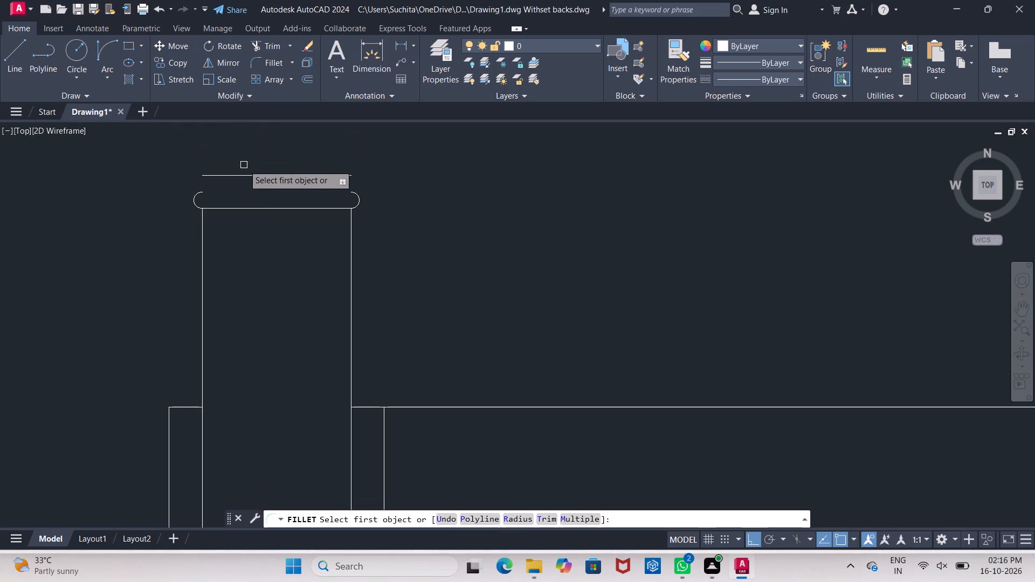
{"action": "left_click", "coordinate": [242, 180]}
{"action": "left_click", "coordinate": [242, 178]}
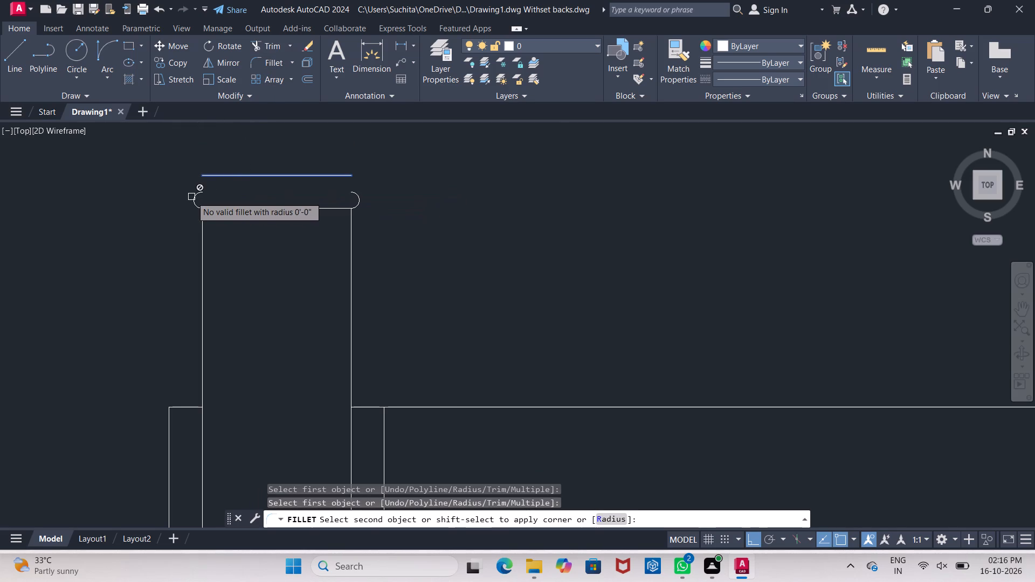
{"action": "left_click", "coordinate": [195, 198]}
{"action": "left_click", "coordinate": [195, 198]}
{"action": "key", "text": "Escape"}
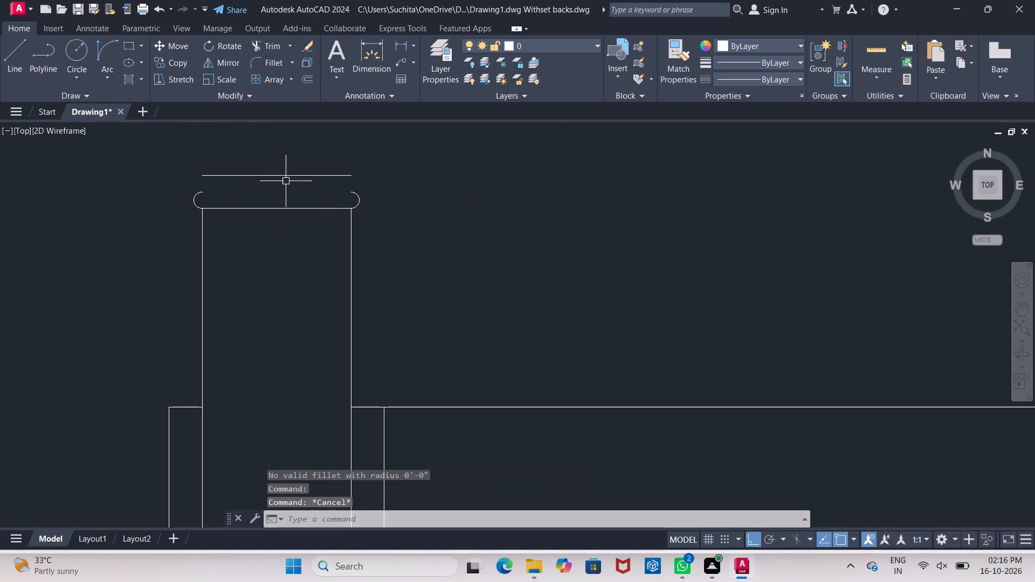
Erase the two end arcs left over from the middle stub's old cap.
{"action": "left_click", "coordinate": [196, 202]}
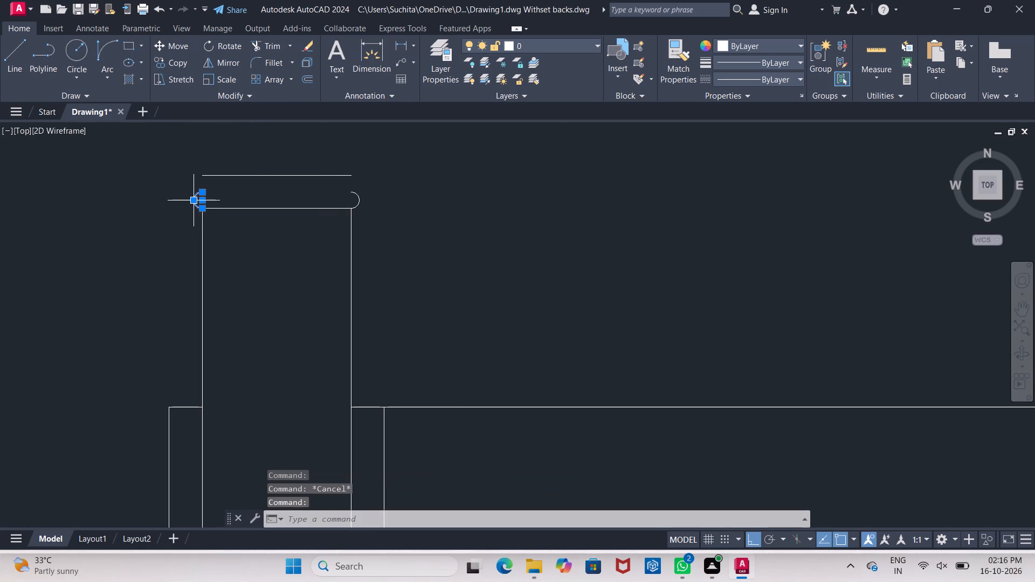
{"action": "key", "text": "Delete"}
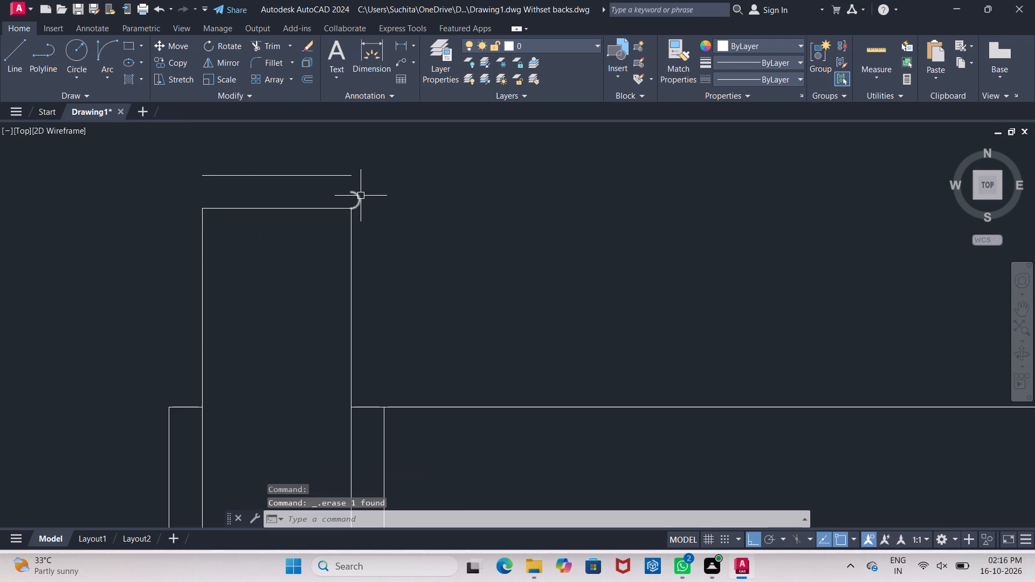
{"action": "left_click", "coordinate": [360, 196]}
{"action": "key", "text": "Delete"}
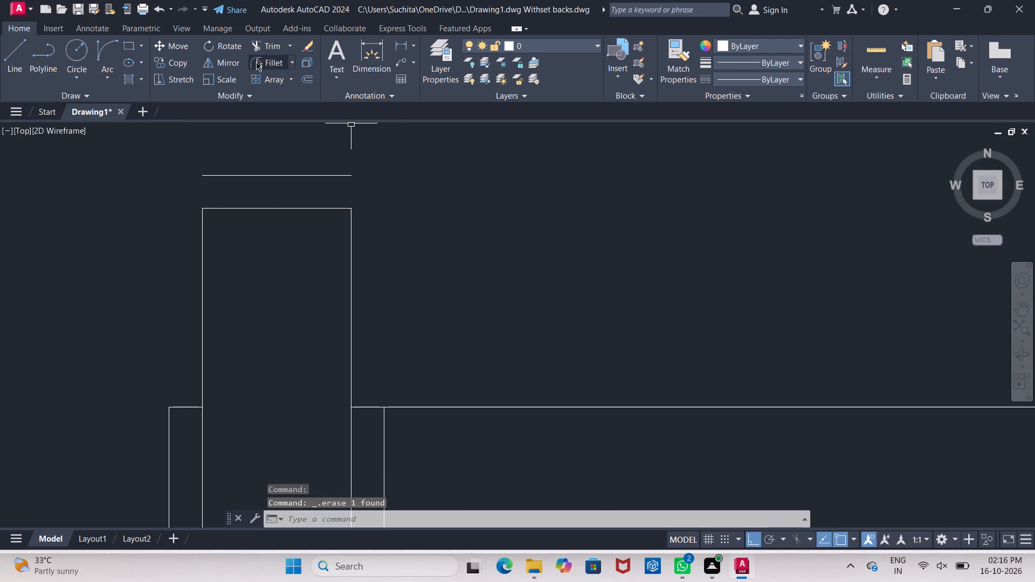
Fillet both ends of the middle stub's 2" offset line to its original top line, forming a round-ended cap.
{"action": "left_click", "coordinate": [256, 63]}
{"action": "left_click", "coordinate": [221, 177]}
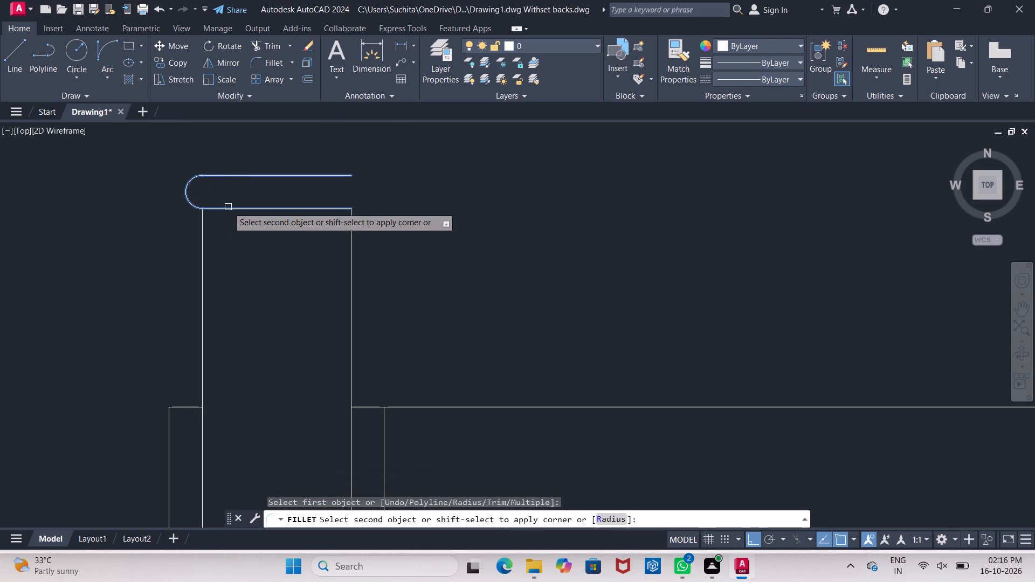
{"action": "left_click", "coordinate": [228, 207]}
{"action": "left_click", "coordinate": [258, 63]}
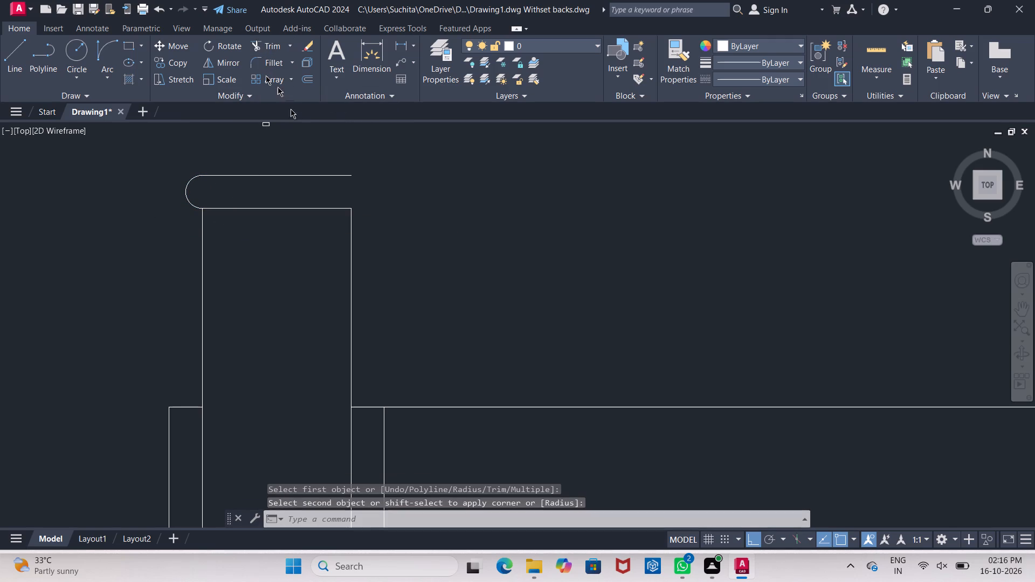
{"action": "left_click", "coordinate": [323, 176]}
{"action": "left_click", "coordinate": [332, 209]}
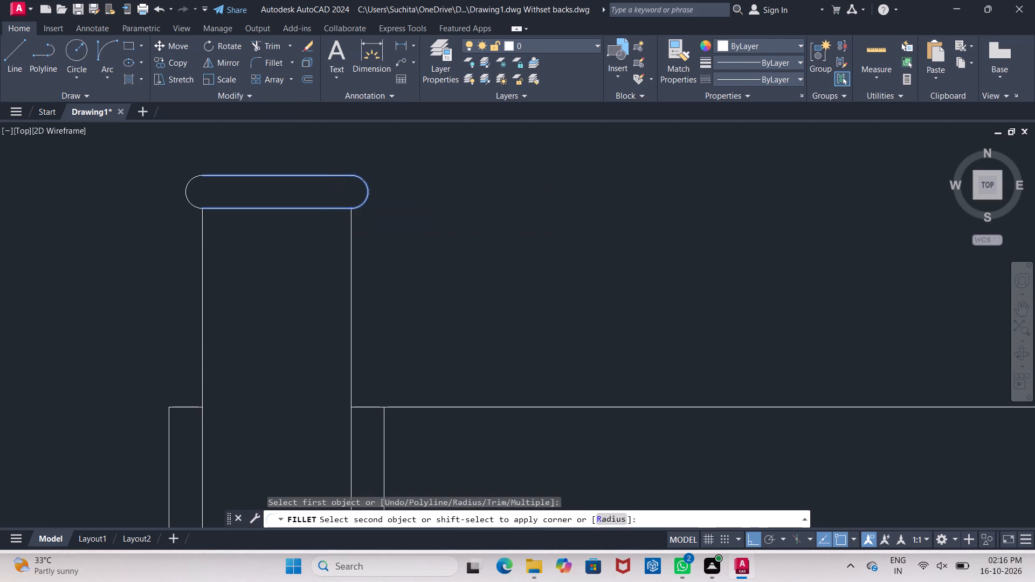
Offset the right parapet wall's both side lines and top line outward by 2".
{"action": "scroll", "coordinate": [332, 209], "scroll_direction": "down", "scroll_amount": 4}
{"action": "scroll", "coordinate": [420, 228], "scroll_direction": "down", "scroll_amount": 1}
{"action": "middle_click_drag", "start_coordinate": [420, 229], "coordinate": [270, 200]}
{"action": "scroll", "coordinate": [444, 207], "scroll_direction": "up", "scroll_amount": 2}
{"action": "middle_click_drag", "start_coordinate": [444, 204], "coordinate": [341, 276]}
{"action": "key", "text": "Escape"}
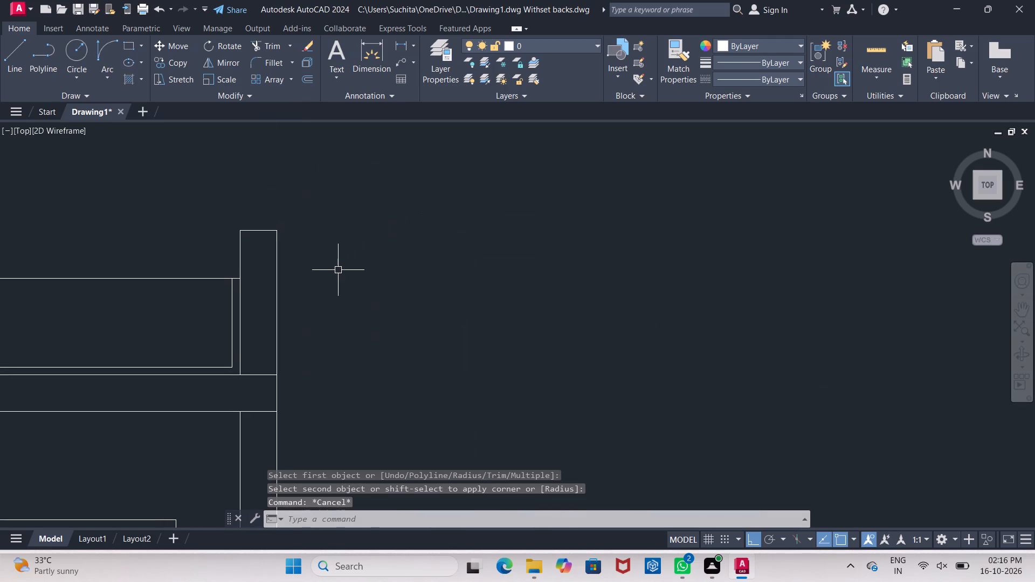
{"action": "key", "text": "o"}
{"action": "key", "text": "Return"}
{"action": "type", "text": "2\""}
{"action": "key", "text": "Return"}
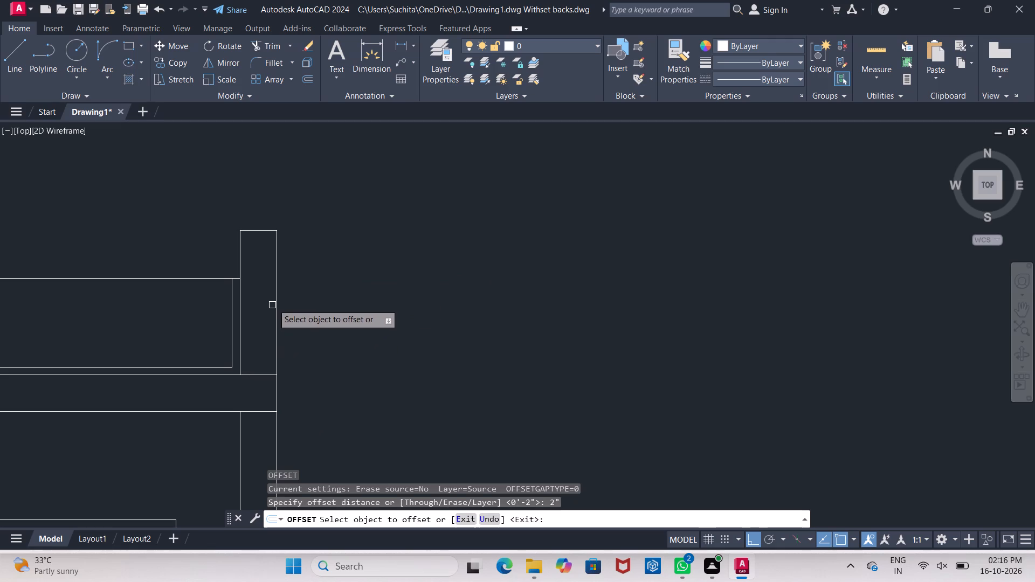
{"action": "left_click", "coordinate": [274, 301]}
{"action": "left_click", "coordinate": [291, 304]}
{"action": "left_click", "coordinate": [240, 321]}
{"action": "left_click", "coordinate": [219, 331]}
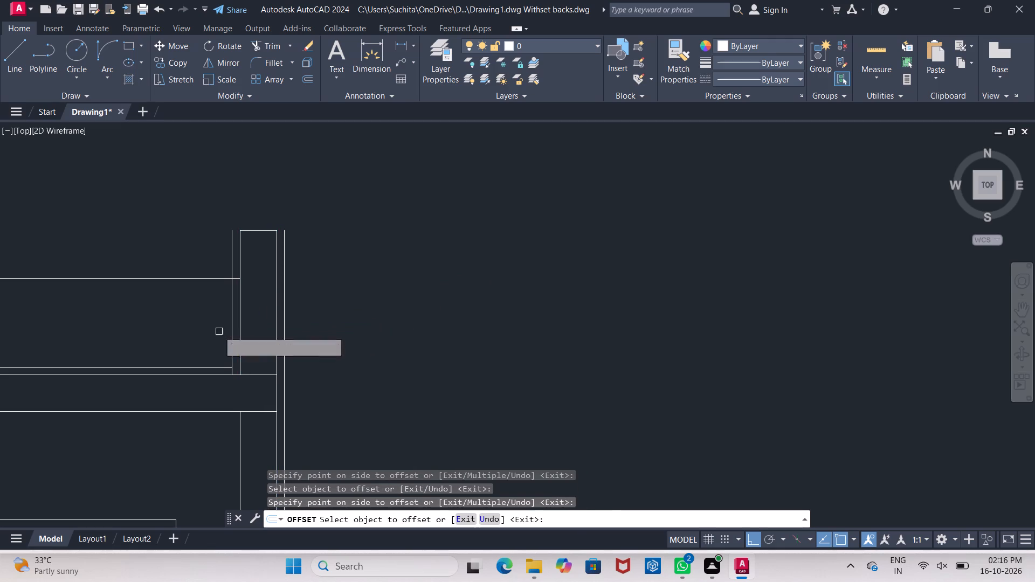
{"action": "left_click", "coordinate": [256, 232]}
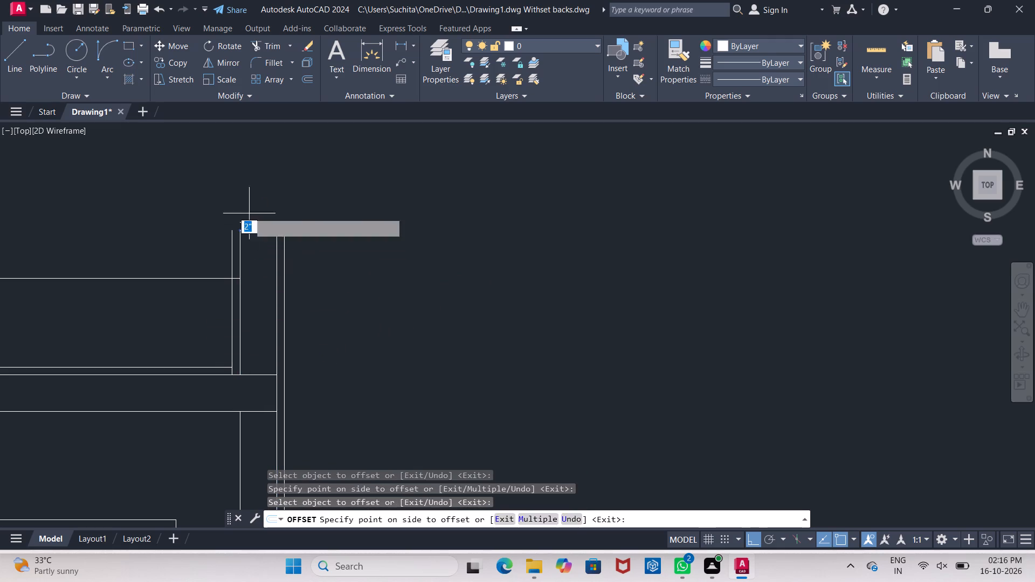
{"action": "left_click", "coordinate": [249, 207]}
{"action": "key", "text": "Escape"}
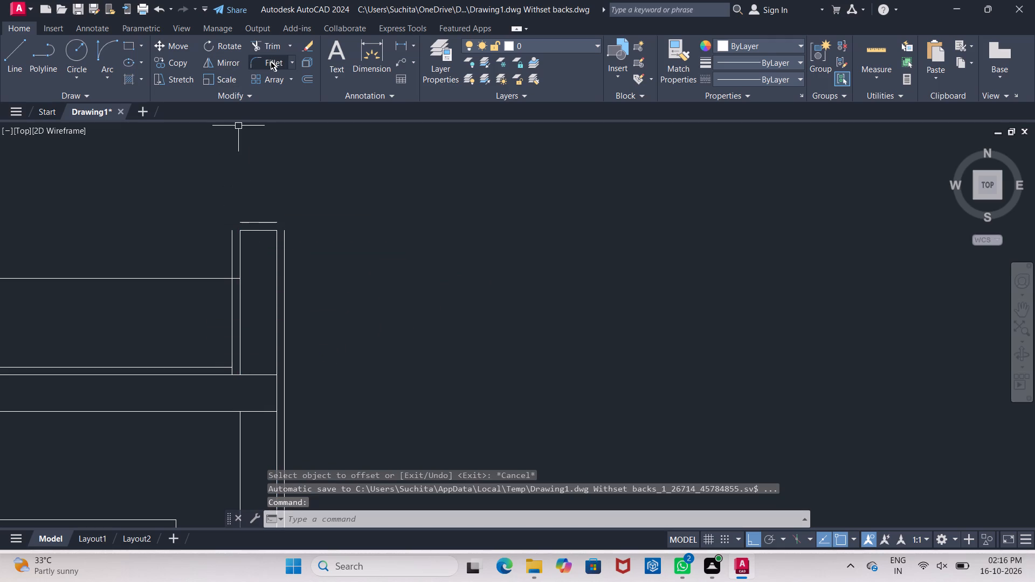
Fillet both ends of the right parapet's offset top line to its original top line, forming a round-ended cap.
{"action": "left_click", "coordinate": [253, 64]}
{"action": "scroll", "coordinate": [254, 206], "scroll_direction": "up", "scroll_amount": 2}
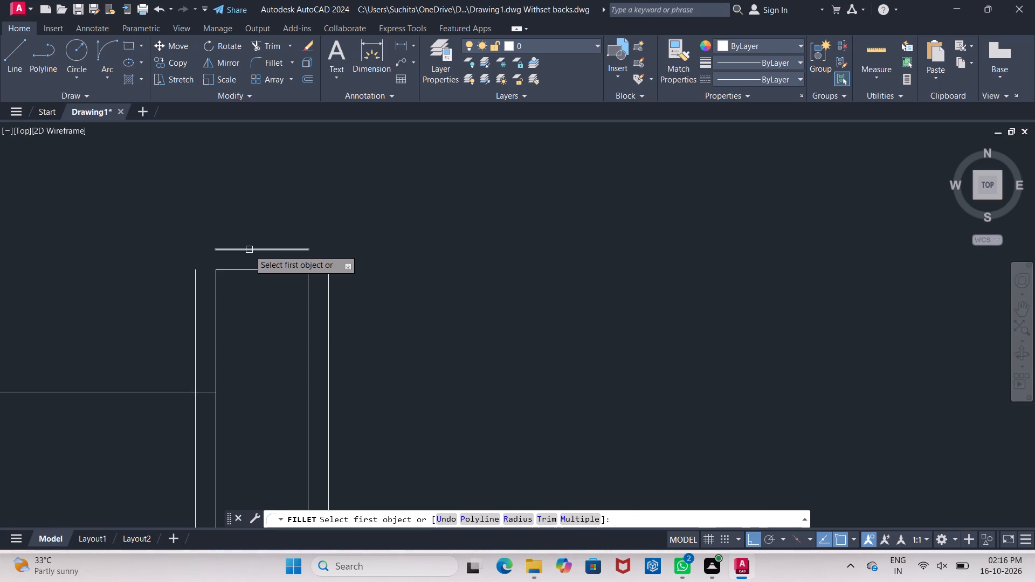
{"action": "left_click", "coordinate": [249, 250]}
{"action": "left_click", "coordinate": [248, 272]}
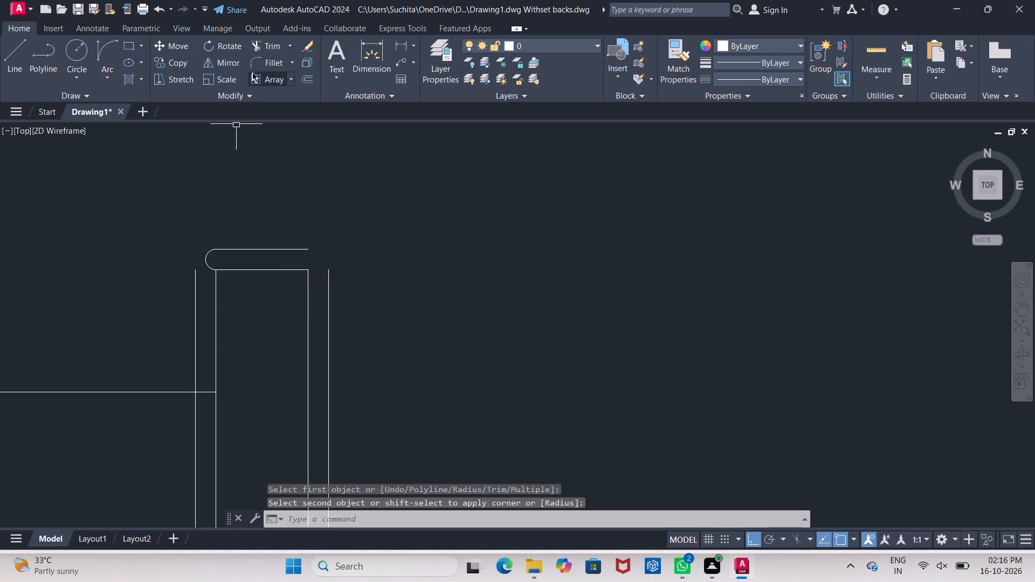
{"action": "left_click", "coordinate": [253, 65]}
{"action": "left_click", "coordinate": [296, 251]}
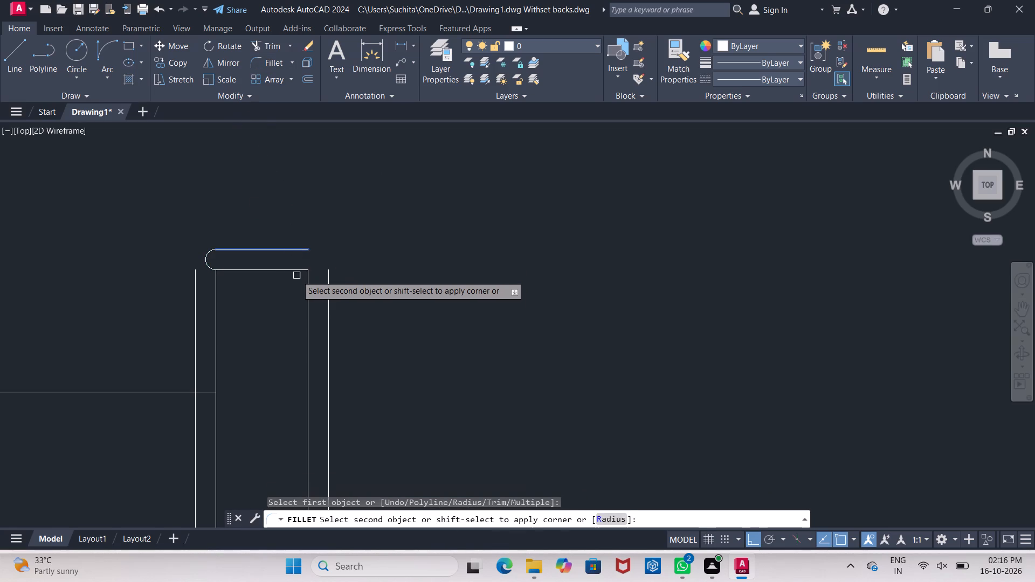
{"action": "left_click", "coordinate": [296, 274]}
{"action": "left_click", "coordinate": [296, 271]}
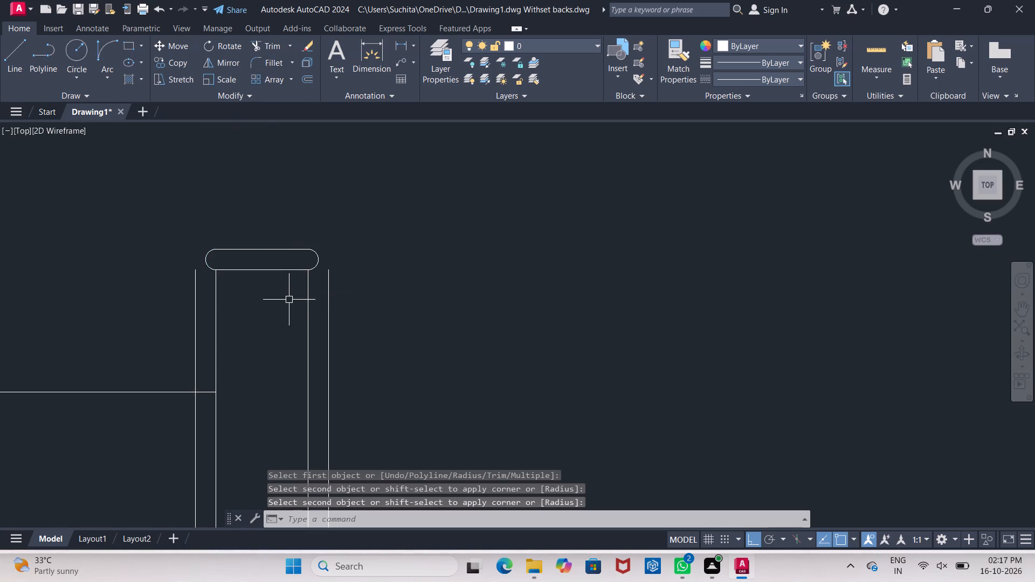
{"action": "key", "text": "Escape"}
Erase the two outer 2" offset lines left beside the right parapet wall.
{"action": "left_click", "coordinate": [196, 338]}
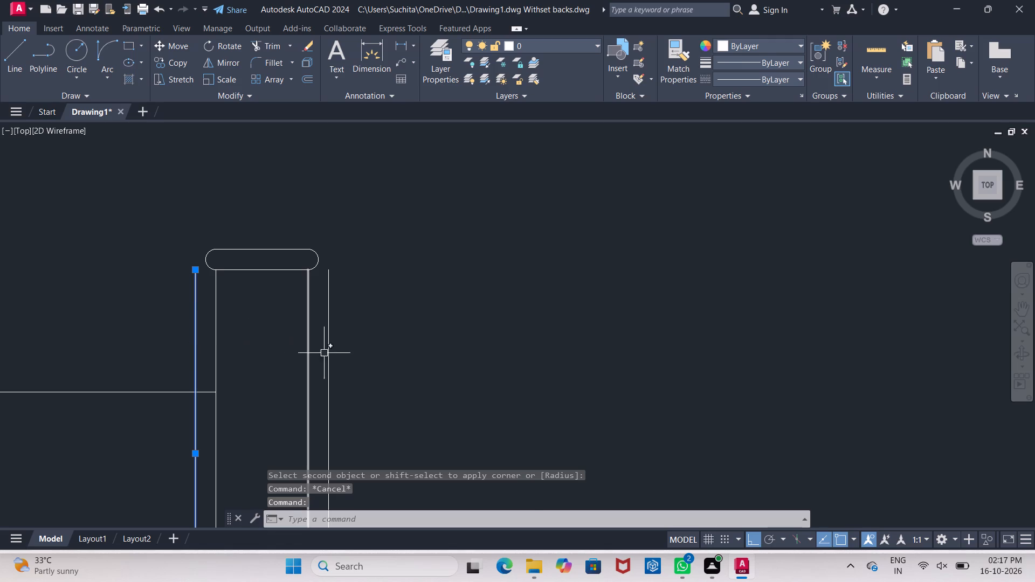
{"action": "left_click", "coordinate": [333, 355]}
{"action": "key", "text": "Delete"}
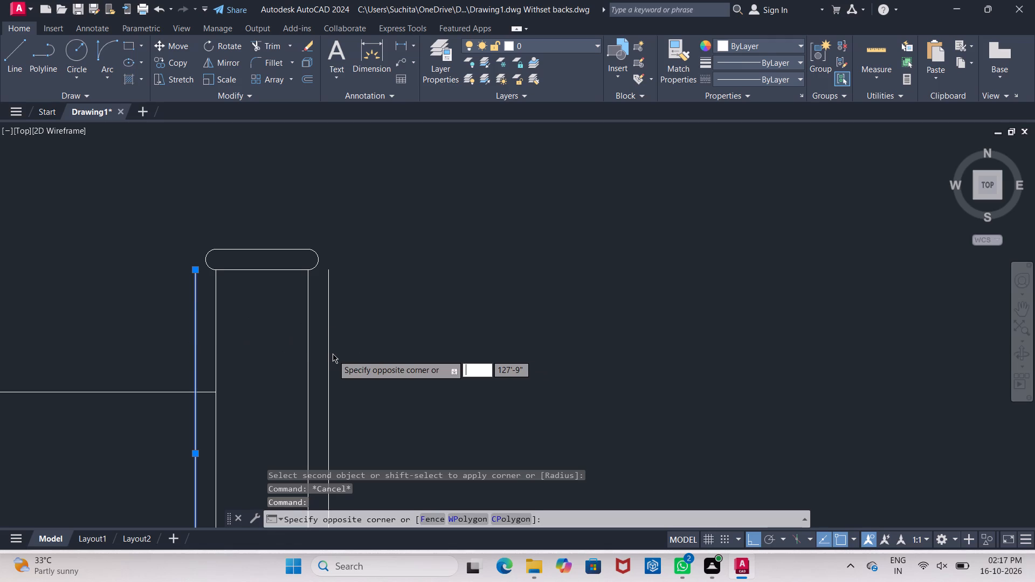
{"action": "left_click", "coordinate": [326, 343]}
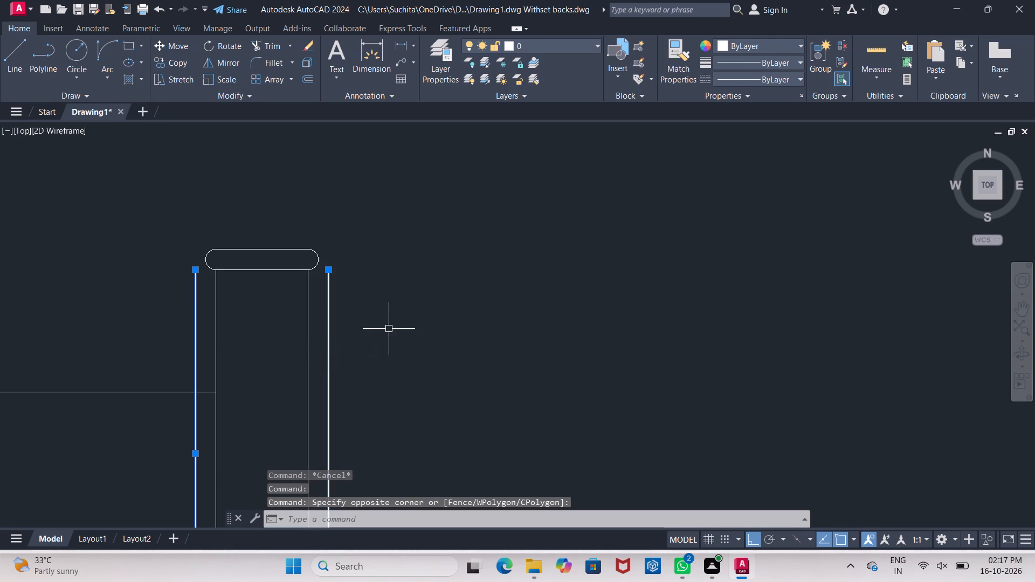
{"action": "key", "text": "Delete"}
Draw a vertical centre line inside the left bay window's inner frame, from top midpoint to bottom midpoint.
{"action": "scroll", "coordinate": [389, 327], "scroll_direction": "down", "scroll_amount": 2}
{"action": "middle_click_drag", "start_coordinate": [389, 327], "coordinate": [552, 220]}
{"action": "scroll", "coordinate": [423, 303], "scroll_direction": "down", "scroll_amount": 1}
{"action": "scroll", "coordinate": [377, 307], "scroll_direction": "down", "scroll_amount": 1}
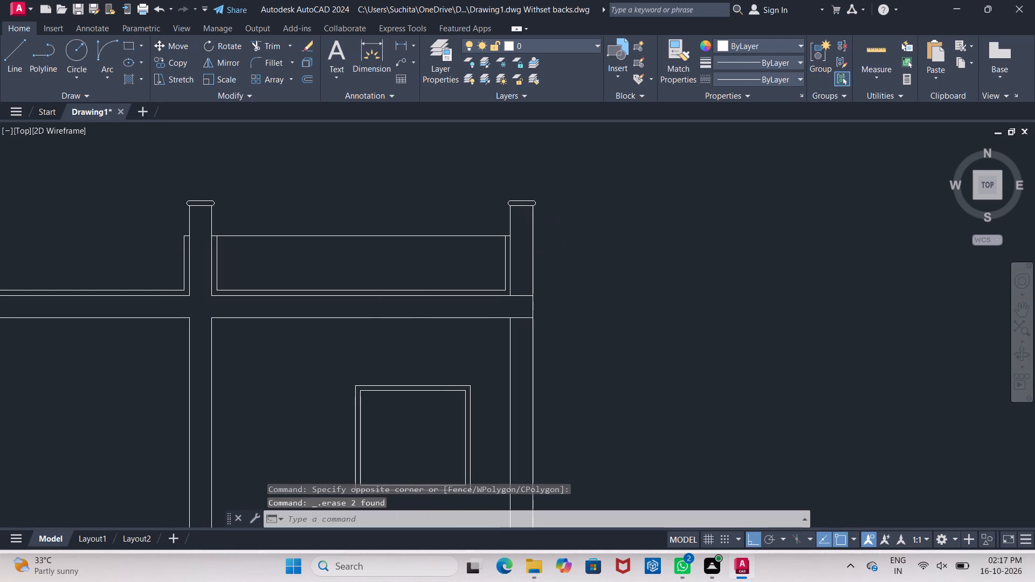
{"action": "middle_click_drag", "start_coordinate": [377, 310], "coordinate": [447, 240]}
{"action": "scroll", "coordinate": [115, 316], "scroll_direction": "up", "scroll_amount": 2}
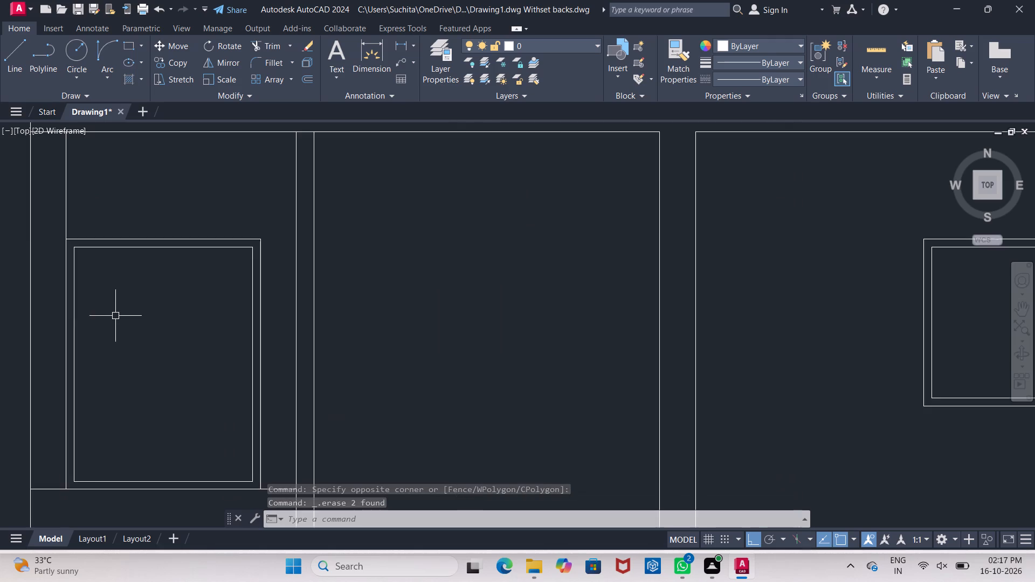
{"action": "middle_click_drag", "start_coordinate": [122, 311], "coordinate": [195, 288]}
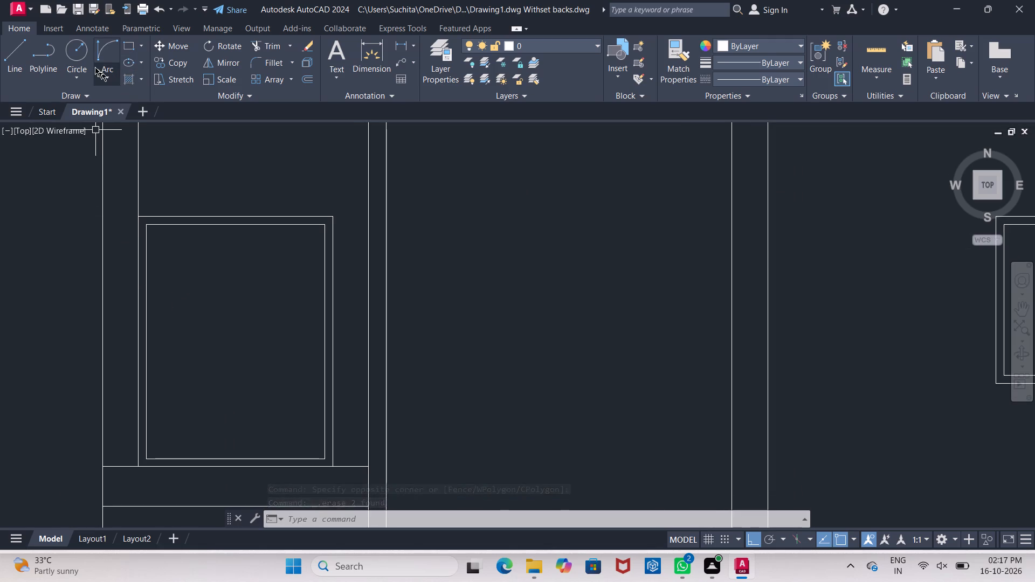
{"action": "left_click", "coordinate": [20, 50]}
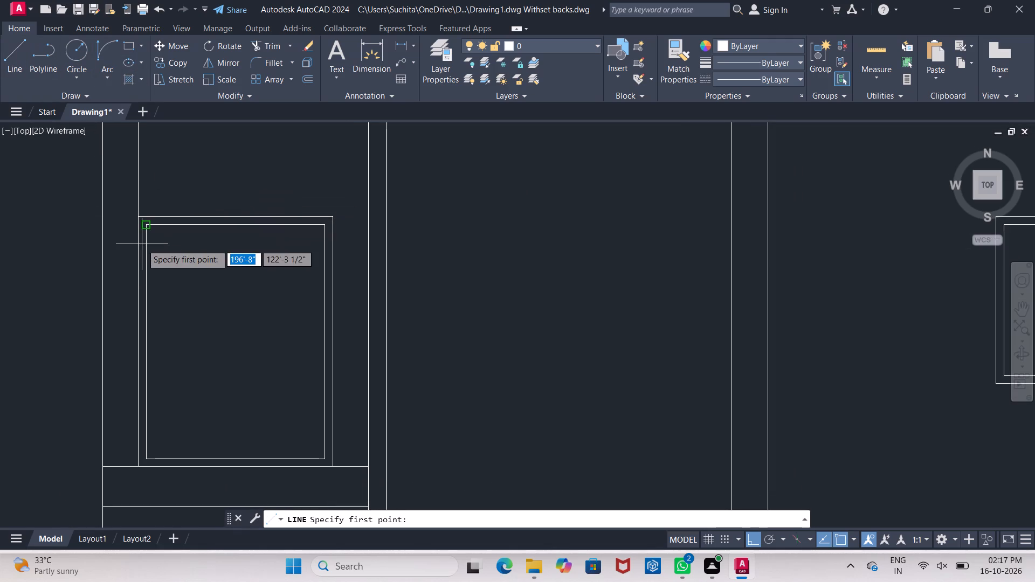
{"action": "left_click", "coordinate": [238, 227]}
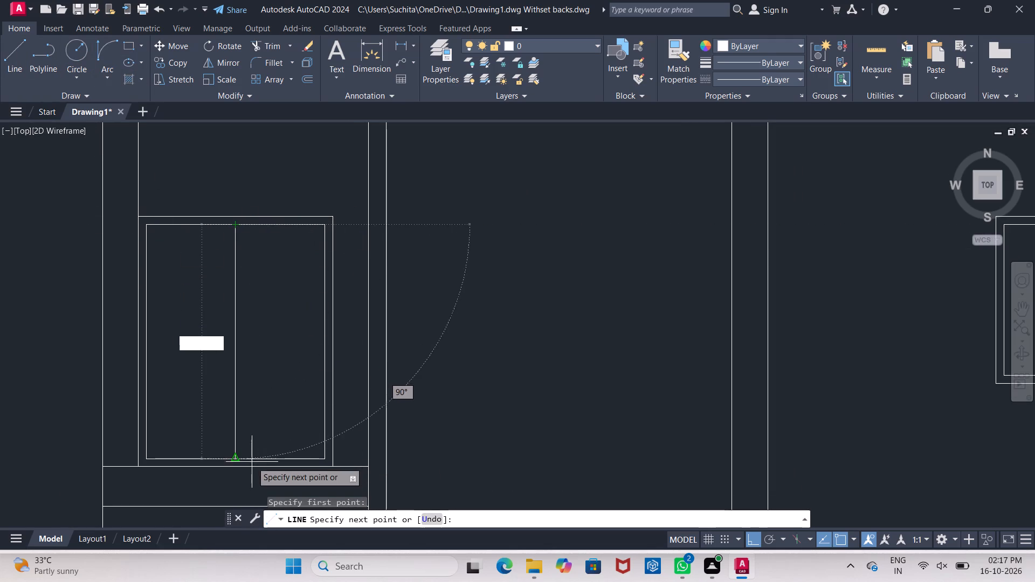
{"action": "left_click", "coordinate": [236, 458]}
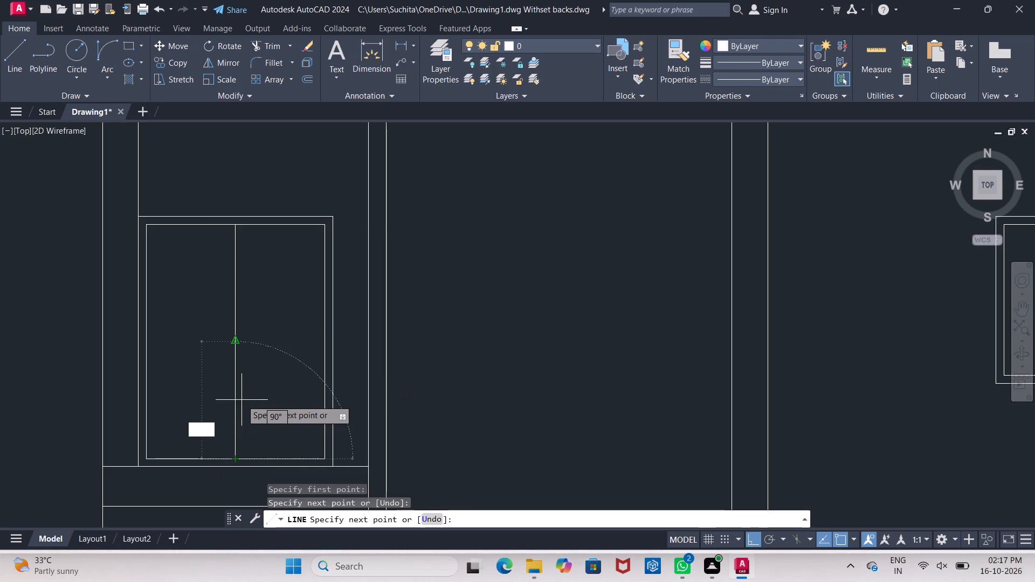
{"action": "key", "text": "Escape"}
Offset the left window's vertical centre line by 2" to both sides for the mullion.
{"action": "key", "text": "o"}
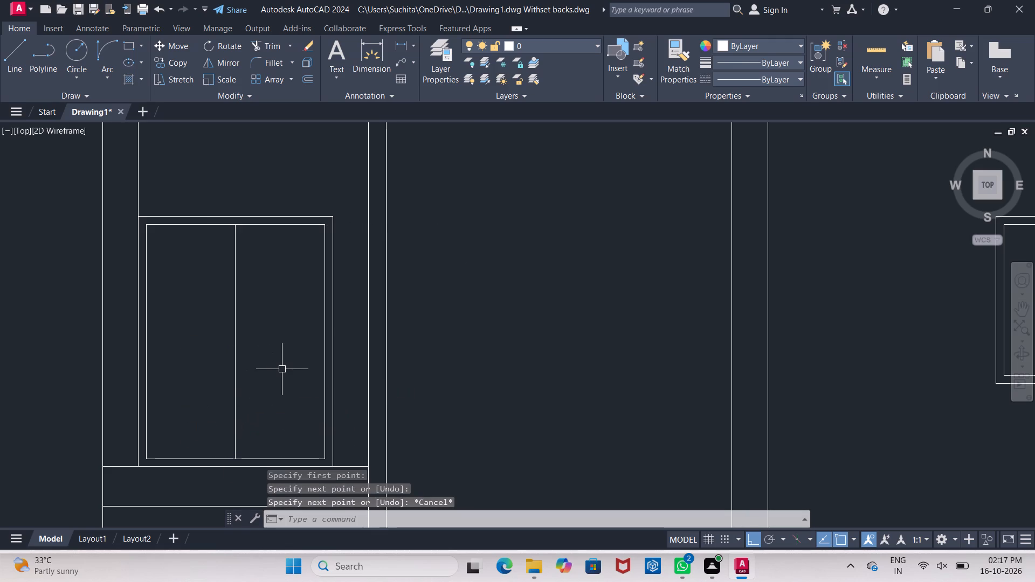
{"action": "key", "text": "Return"}
{"action": "type", "text": "2\""}
{"action": "key", "text": "Return"}
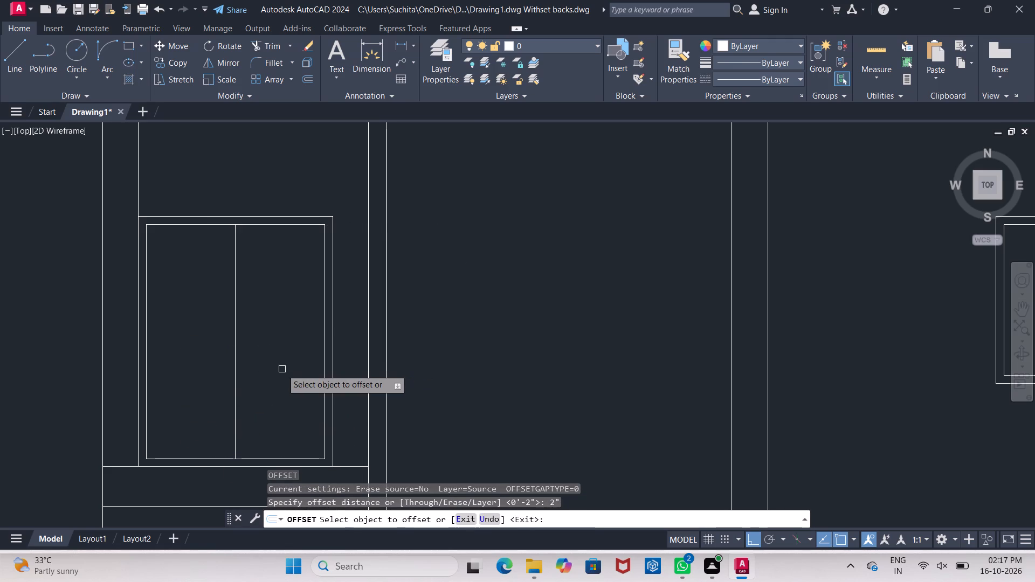
{"action": "left_click", "coordinate": [238, 359]}
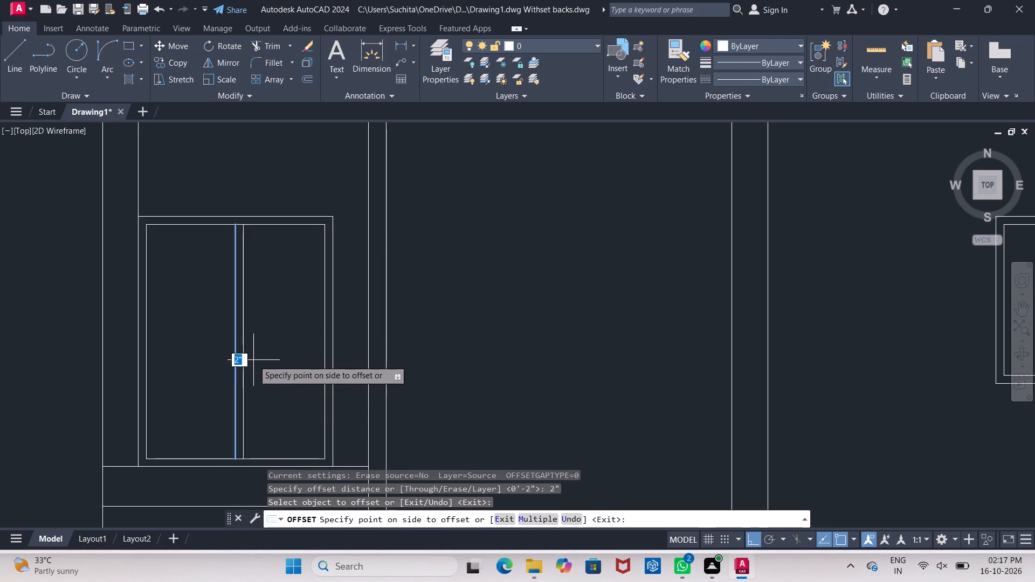
{"action": "left_click", "coordinate": [253, 360]}
{"action": "left_click", "coordinate": [236, 366]}
{"action": "left_click", "coordinate": [199, 366]}
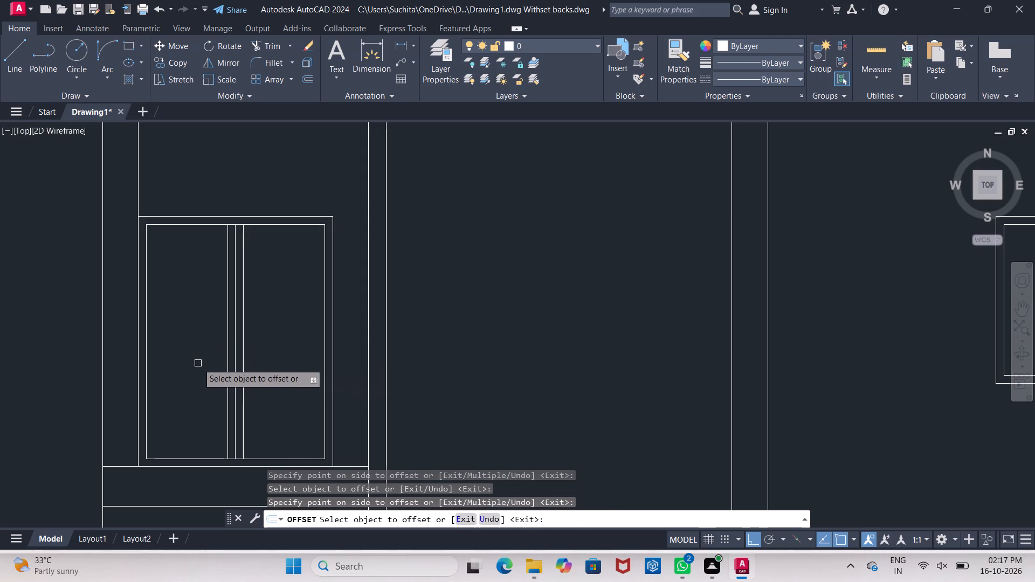
{"action": "key", "text": "Escape"}
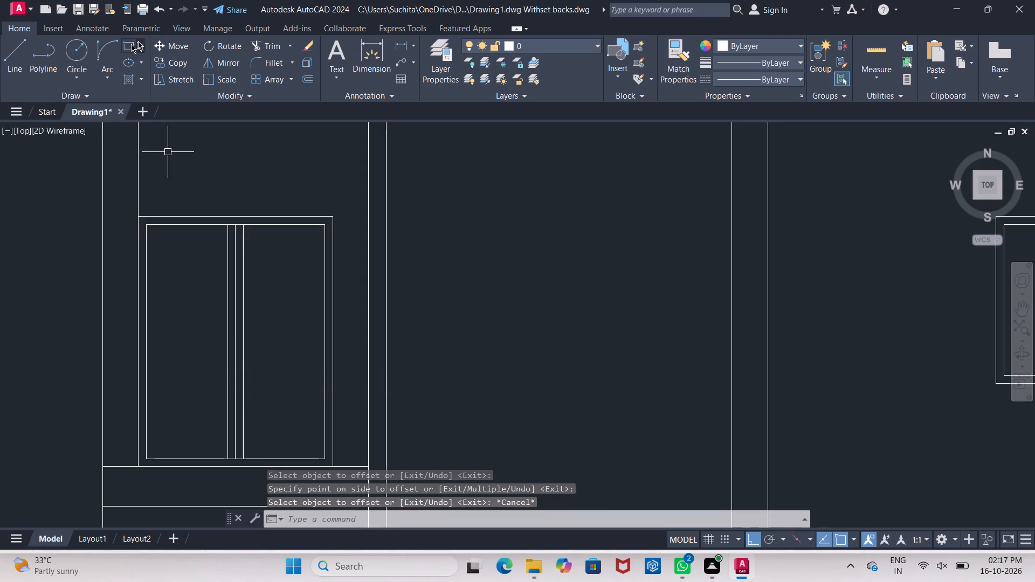
Draw a horizontal centre line across the left window's inner frame, between the midpoints of its side edges.
{"action": "left_click_drag", "start_coordinate": [12, 54], "coordinate": [18, 55]}
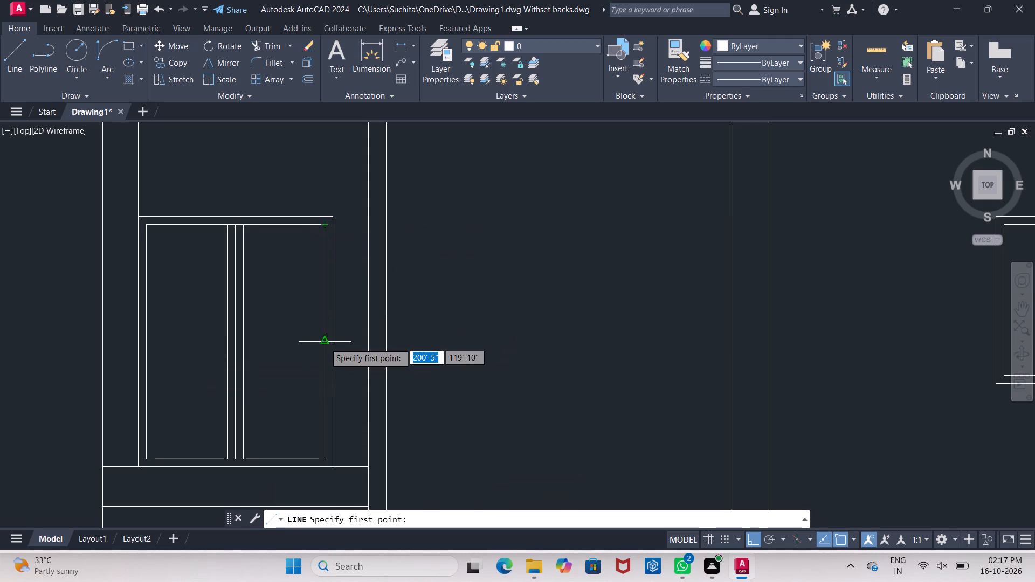
{"action": "left_click_drag", "start_coordinate": [323, 345], "coordinate": [305, 348]}
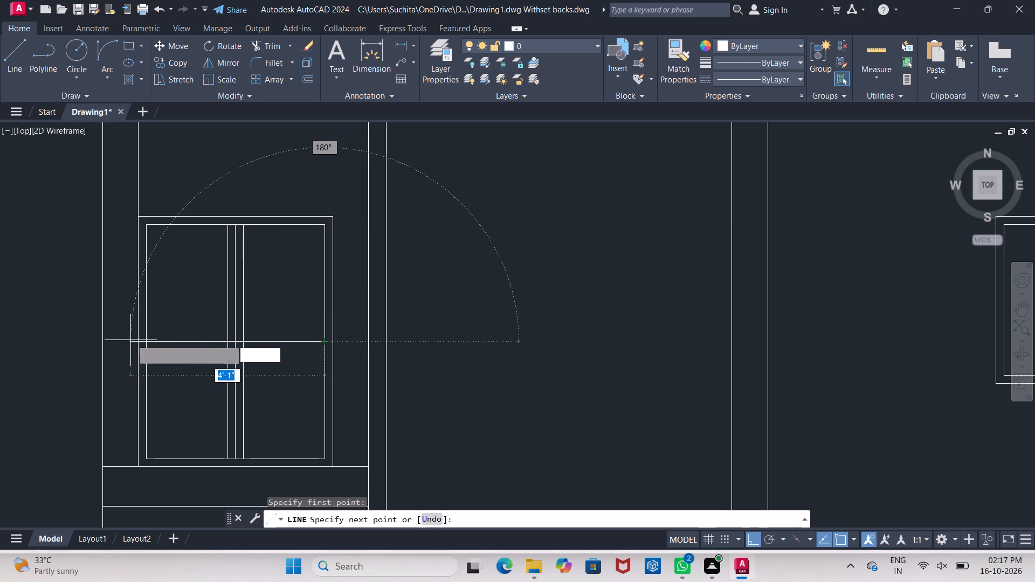
{"action": "left_click", "coordinate": [146, 344]}
{"action": "key", "text": "Escape"}
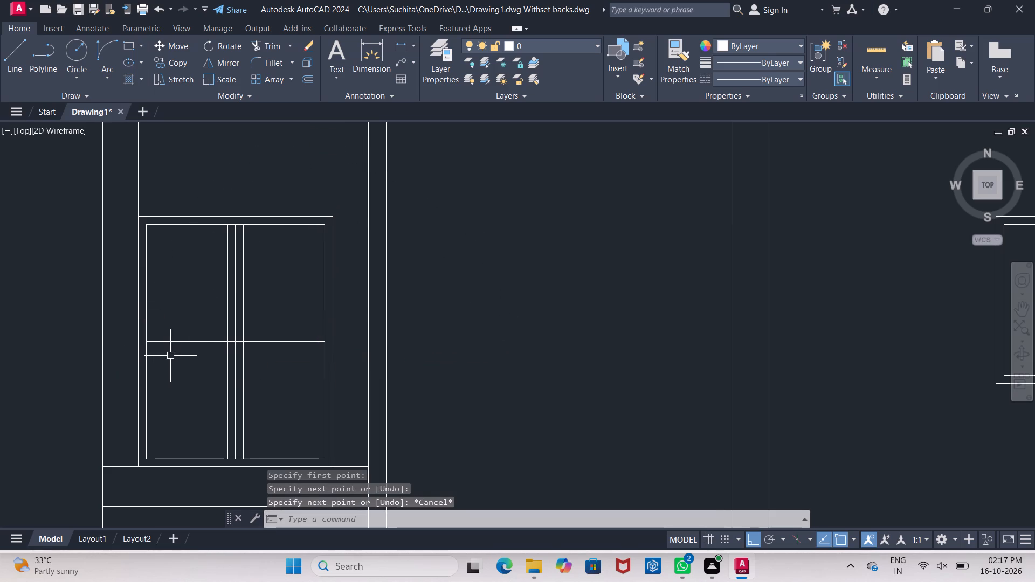
Offset the left window's horizontal centre line by 2" above and below for the transom.
{"action": "key", "text": "o"}
{"action": "key", "text": "Return"}
{"action": "type", "text": "2\""}
{"action": "key", "text": "Return"}
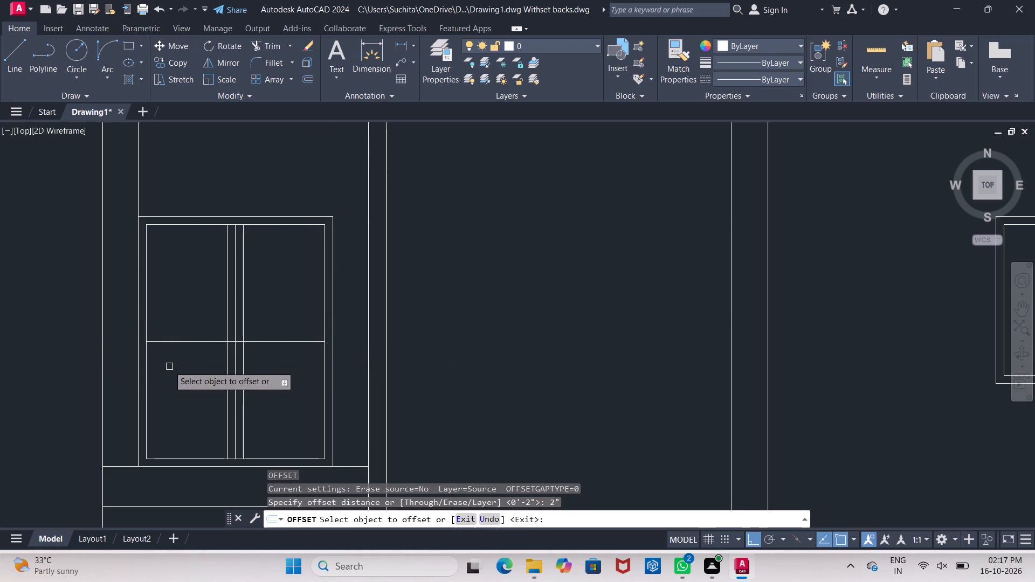
{"action": "left_click", "coordinate": [184, 341]}
{"action": "left_click", "coordinate": [187, 315]}
{"action": "left_click", "coordinate": [194, 305]}
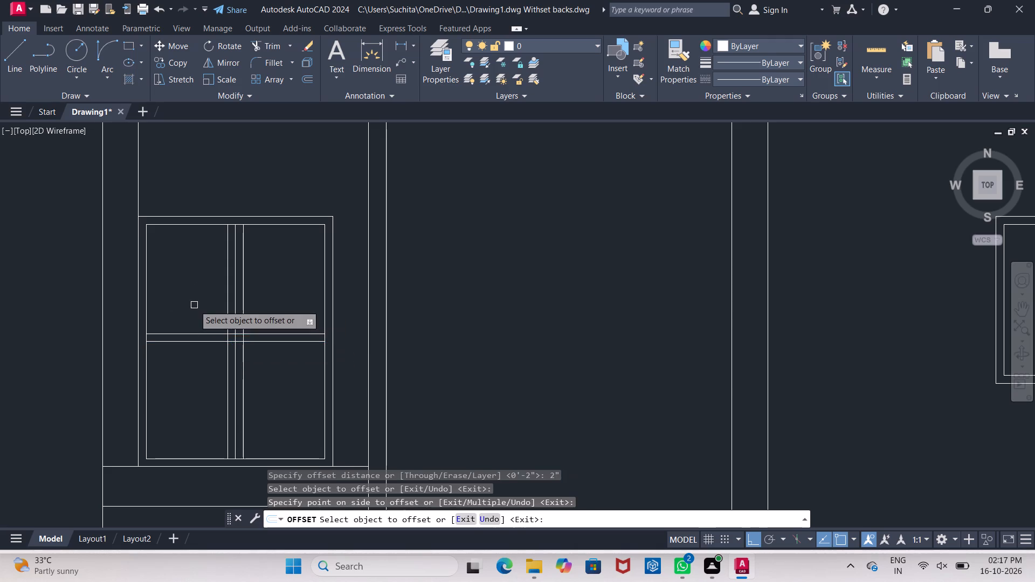
{"action": "left_click", "coordinate": [194, 344]}
{"action": "left_click", "coordinate": [194, 391]}
{"action": "key", "text": "Escape"}
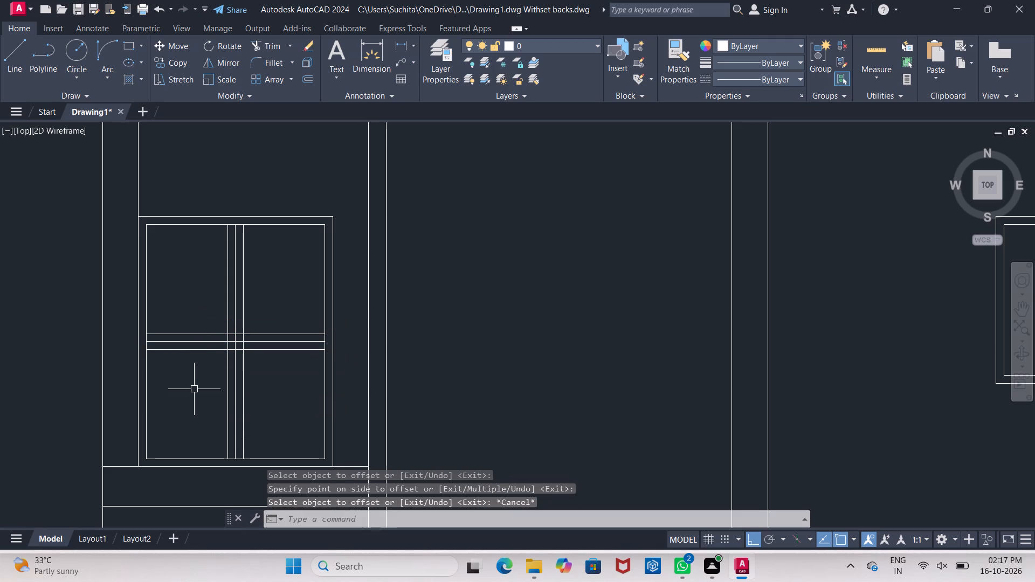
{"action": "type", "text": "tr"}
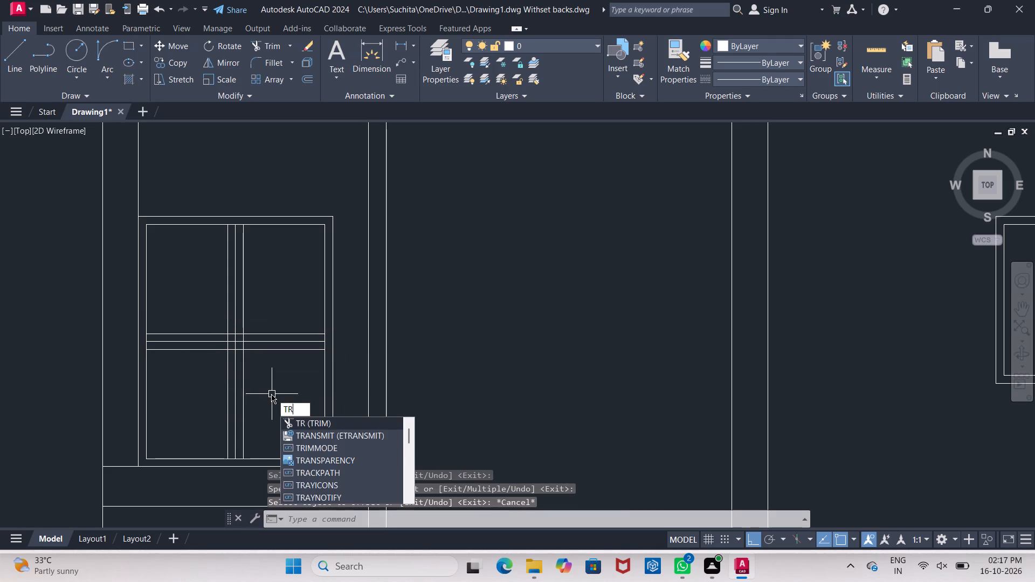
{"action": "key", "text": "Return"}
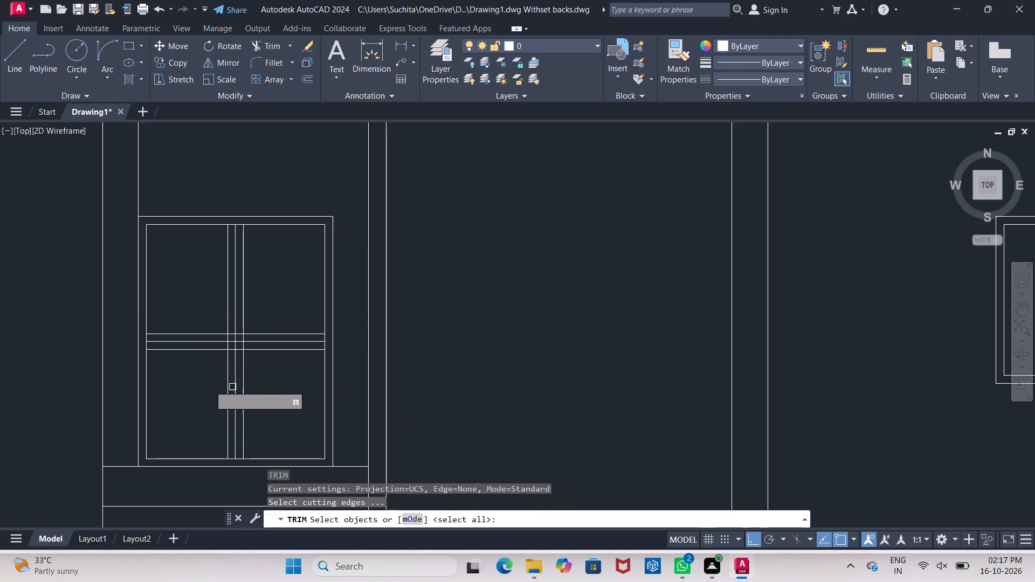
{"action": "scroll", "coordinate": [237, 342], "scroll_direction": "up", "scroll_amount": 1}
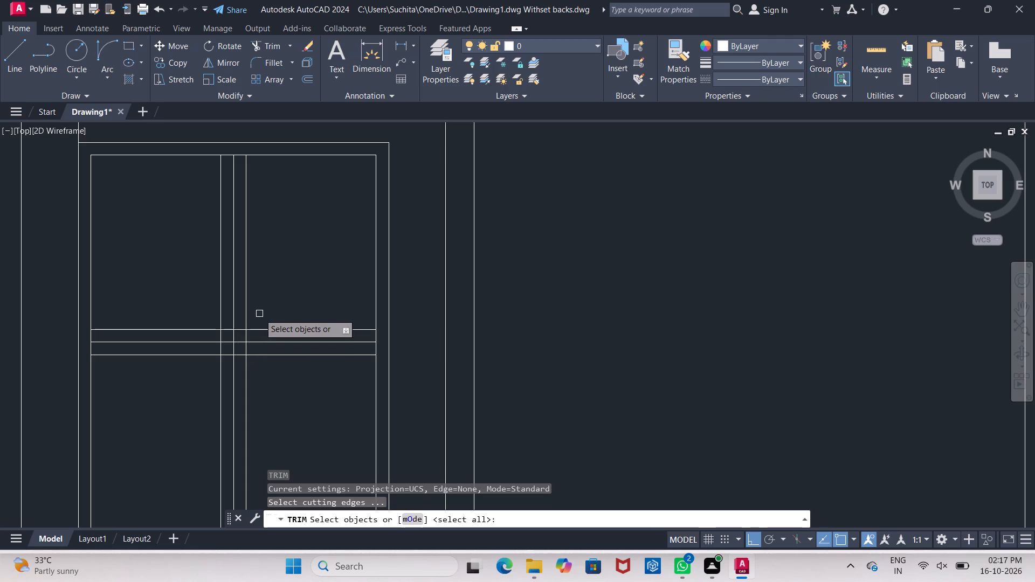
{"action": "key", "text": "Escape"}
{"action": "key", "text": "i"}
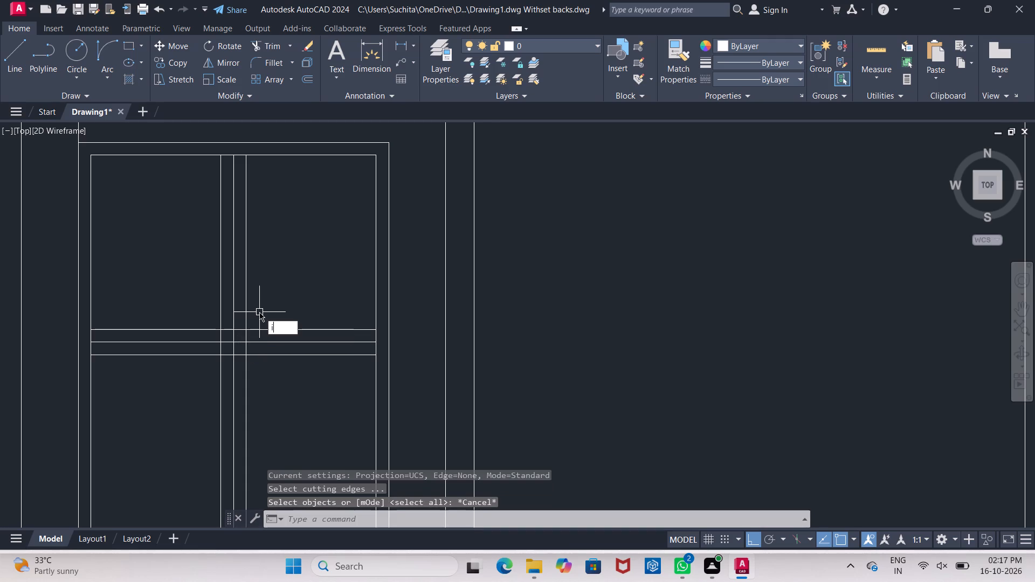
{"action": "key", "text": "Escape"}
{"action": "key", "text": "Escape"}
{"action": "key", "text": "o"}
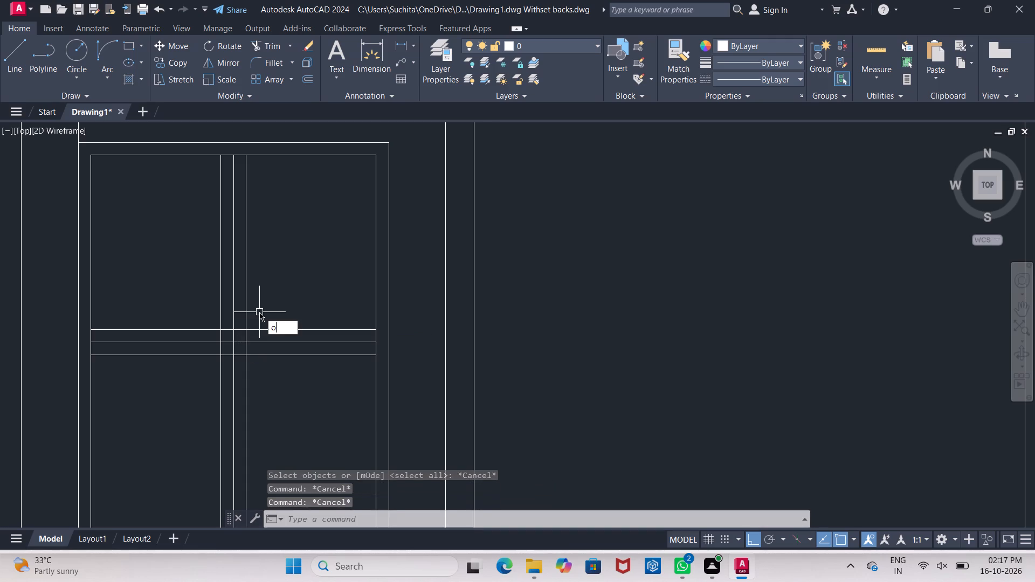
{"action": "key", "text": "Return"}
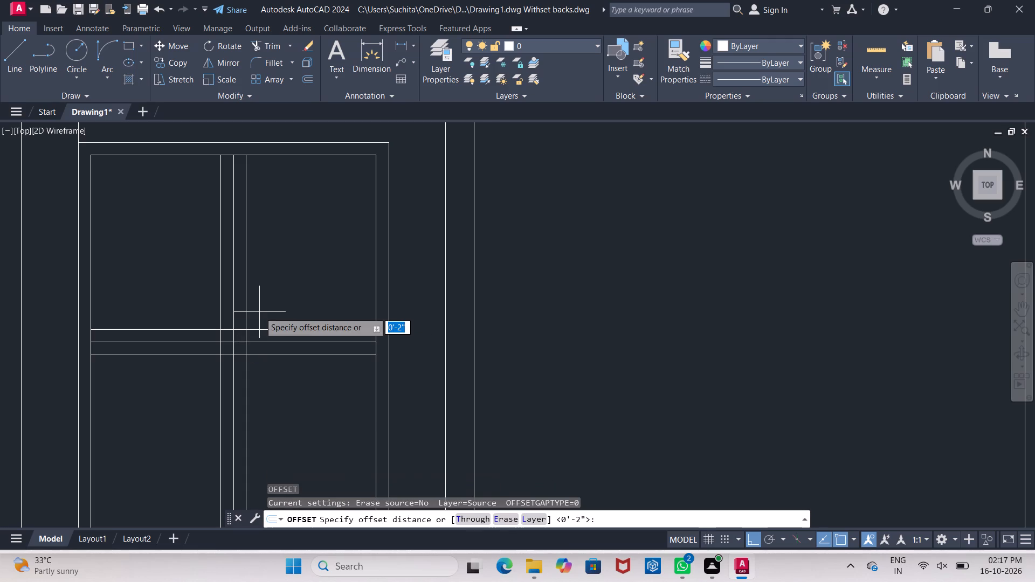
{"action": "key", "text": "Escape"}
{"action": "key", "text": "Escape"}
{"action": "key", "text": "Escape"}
Trim the vertical and horizontal centre lines out of the left window's mullion and transom bars on all four sides of their crossing.
{"action": "type", "text": "tr"}
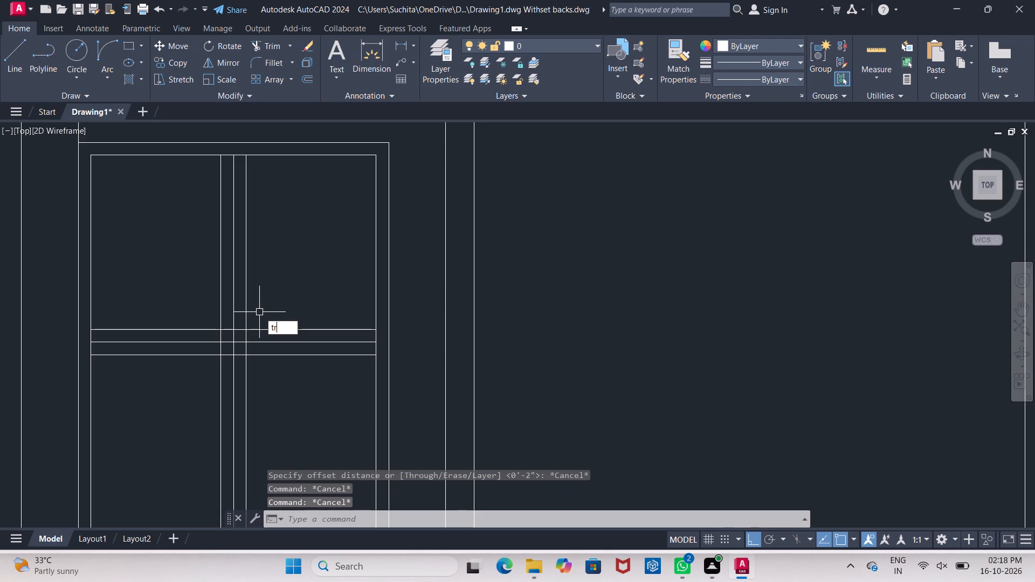
{"action": "key", "text": "Return"}
{"action": "key", "text": "Return"}
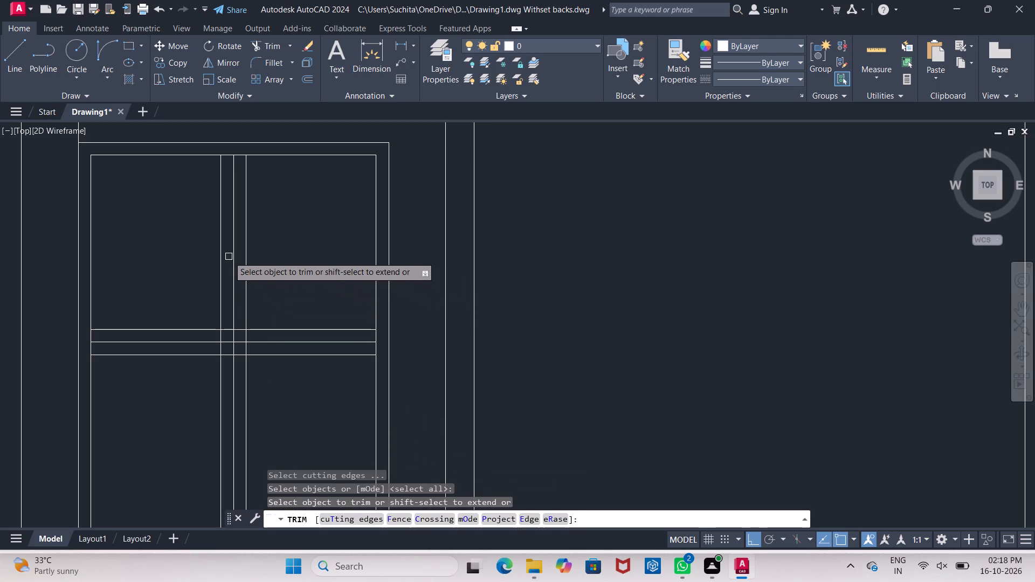
{"action": "left_click", "coordinate": [234, 258]}
{"action": "left_click", "coordinate": [236, 417]}
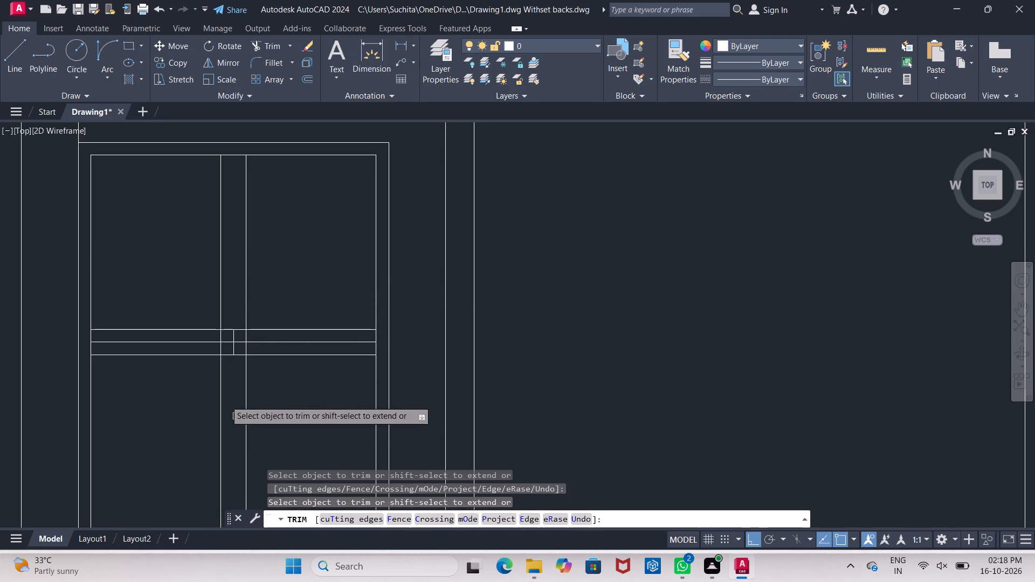
{"action": "left_click", "coordinate": [175, 339]}
{"action": "left_click", "coordinate": [336, 340]}
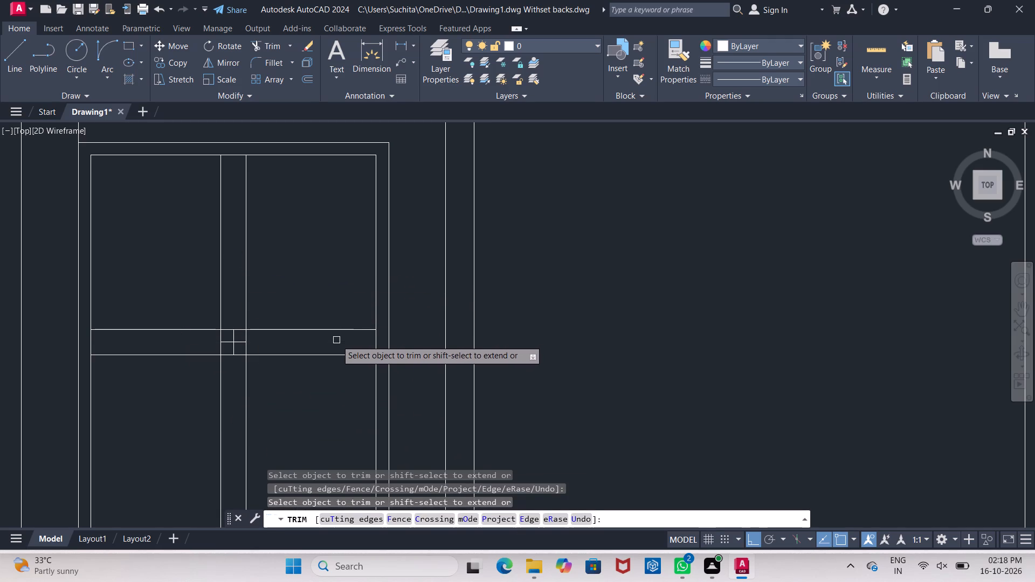
{"action": "middle_click_drag", "start_coordinate": [330, 345], "coordinate": [349, 268]}
{"action": "scroll", "coordinate": [341, 285], "scroll_direction": "down", "scroll_amount": 1}
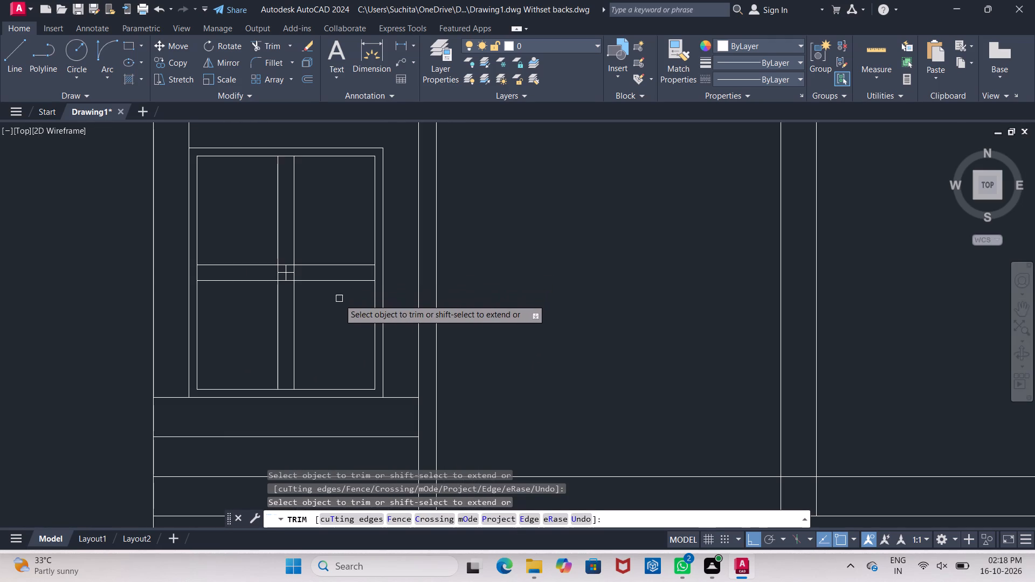
{"action": "scroll", "coordinate": [339, 302], "scroll_direction": "down", "scroll_amount": 1}
{"action": "middle_click_drag", "start_coordinate": [339, 302], "coordinate": [325, 323]}
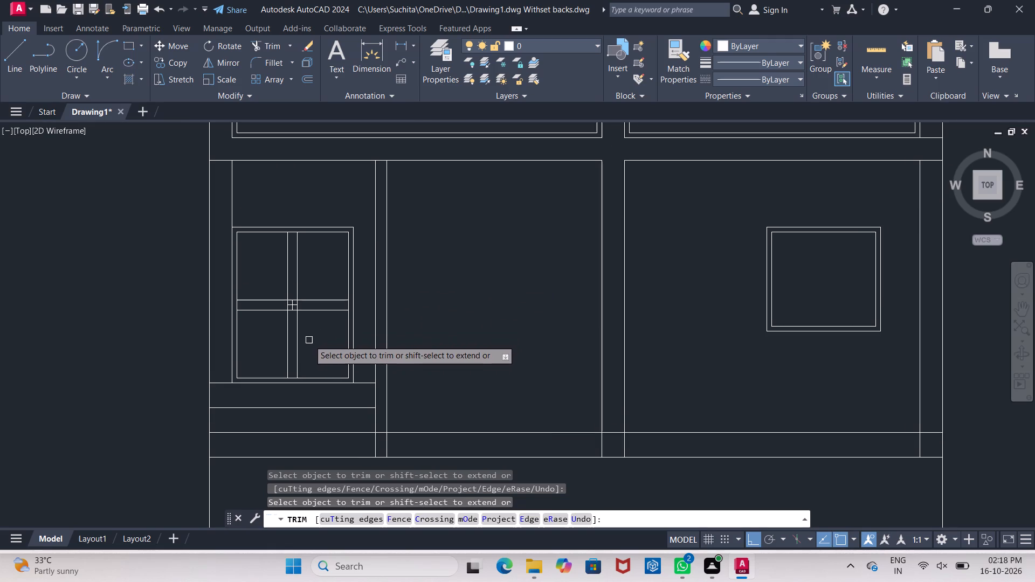
{"action": "key", "text": "Escape"}
Draw a diagonal line across the left window's upper-right pane, from the mullion's top to the transom's outer end.
{"action": "scroll", "coordinate": [290, 256], "scroll_direction": "up", "scroll_amount": 1}
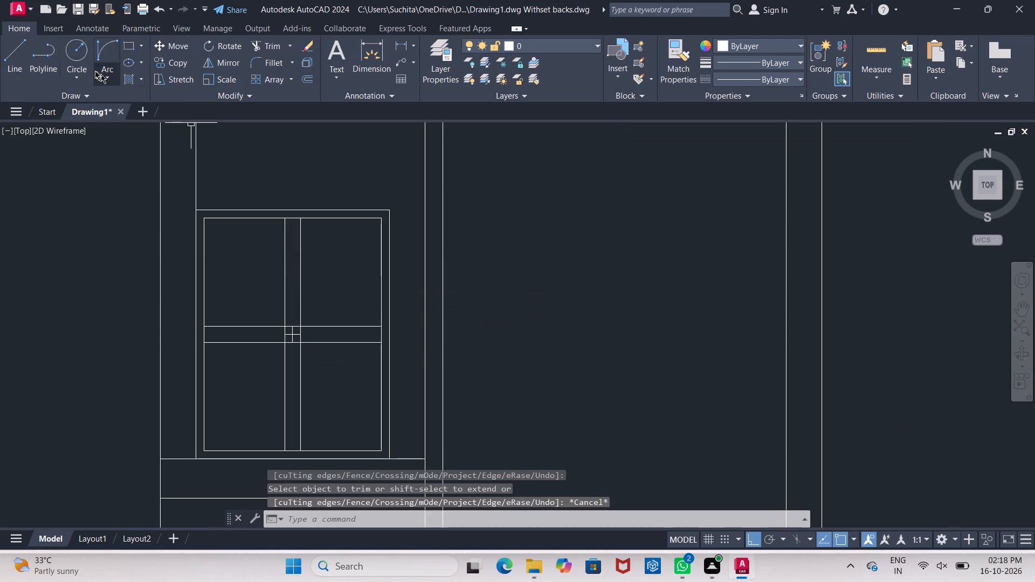
{"action": "left_click", "coordinate": [15, 62]}
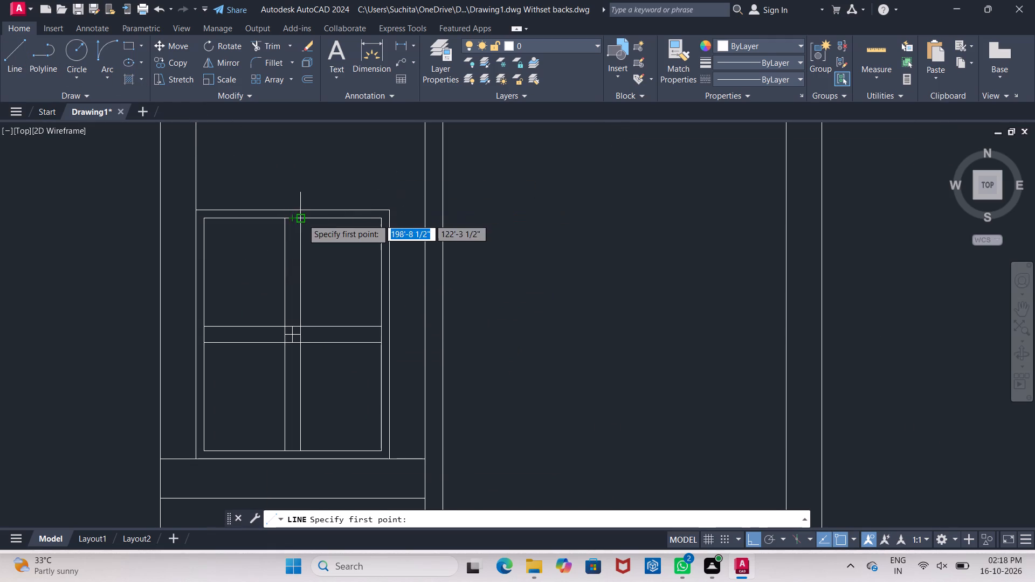
{"action": "left_click", "coordinate": [302, 219]}
{"action": "left_click", "coordinate": [382, 324]}
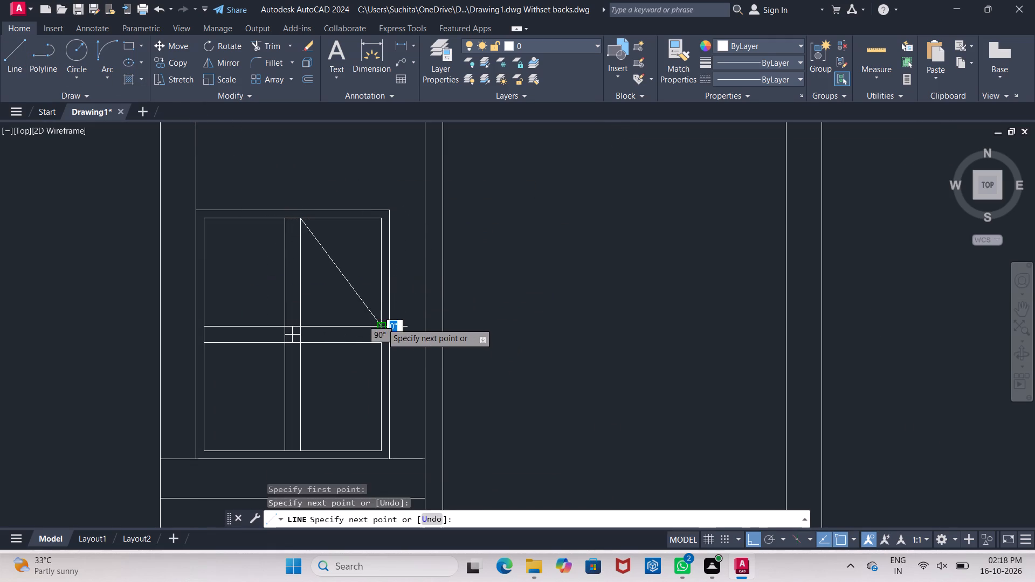
{"action": "key", "text": "Escape"}
{"action": "scroll", "coordinate": [346, 270], "scroll_direction": "up", "scroll_amount": 1}
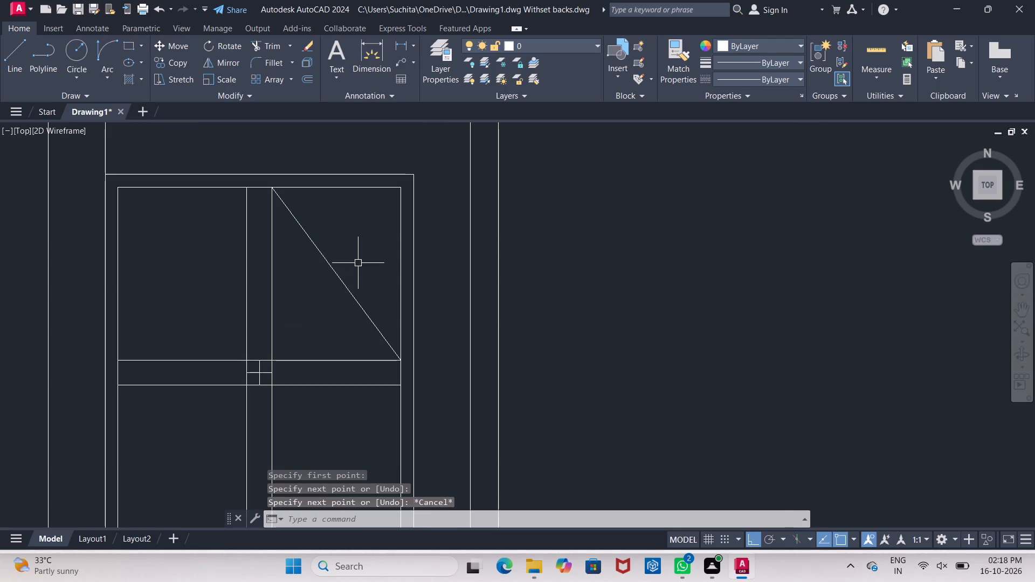
{"action": "key", "text": "Escape"}
Offset the upper-right pane's diagonal by 2" to both sides.
{"action": "key", "text": "o"}
{"action": "key", "text": "Return"}
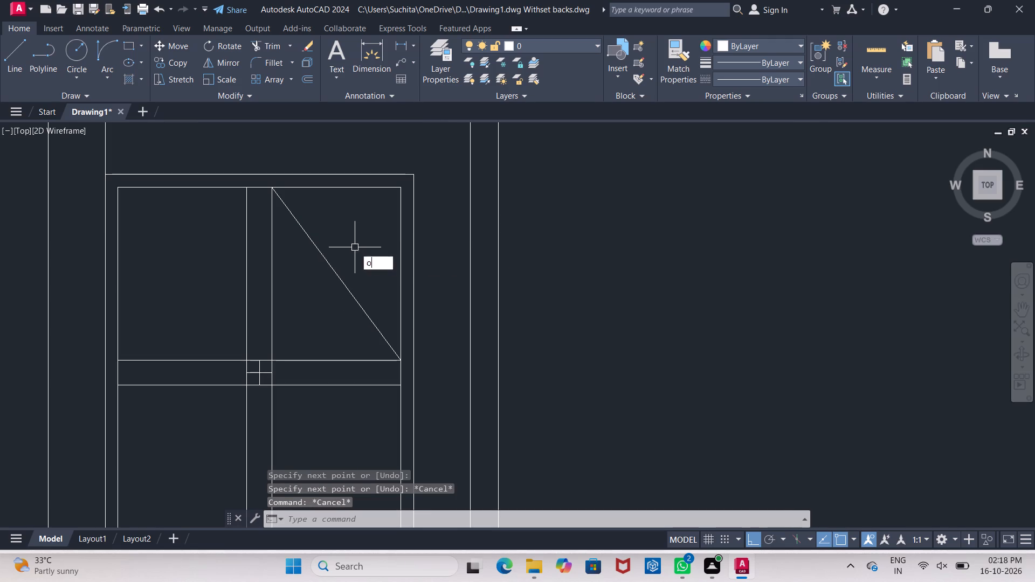
{"action": "key", "text": "2"}
{"action": "key", "text": "shift+quotedbl"}
{"action": "key", "text": "Return"}
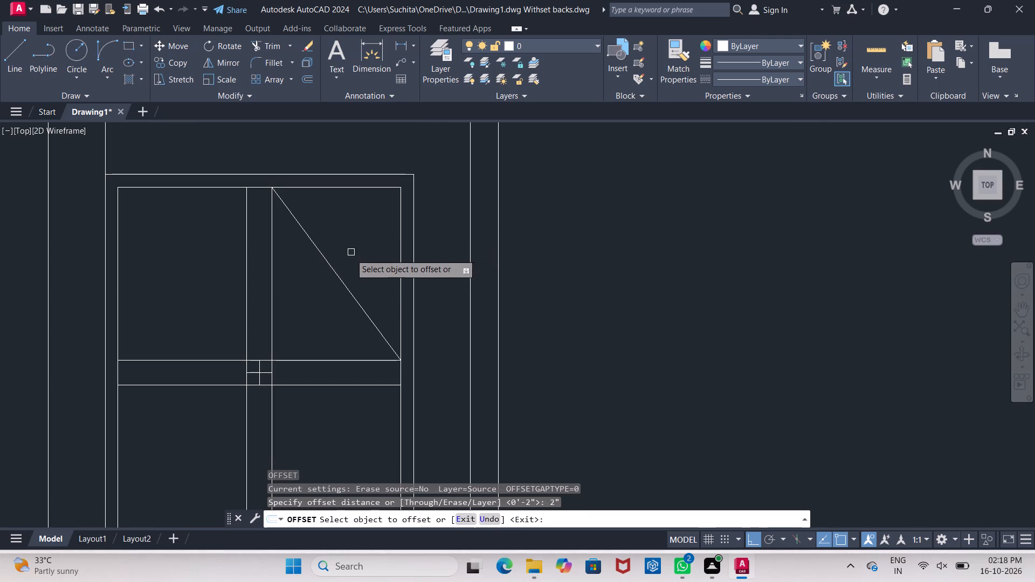
{"action": "left_click", "coordinate": [335, 279]}
{"action": "left_click", "coordinate": [375, 272]}
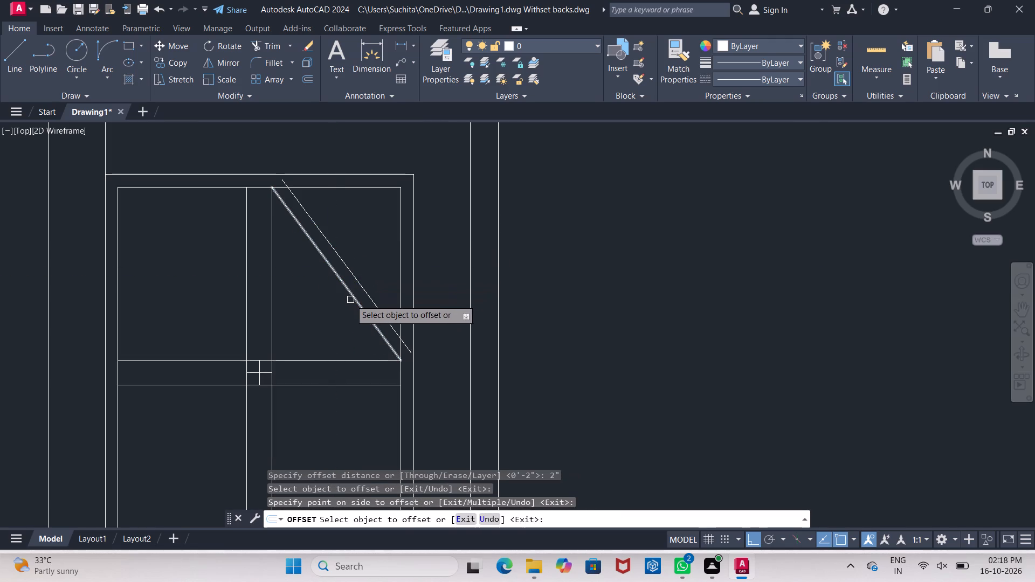
{"action": "left_click", "coordinate": [351, 299]}
{"action": "left_click", "coordinate": [320, 338]}
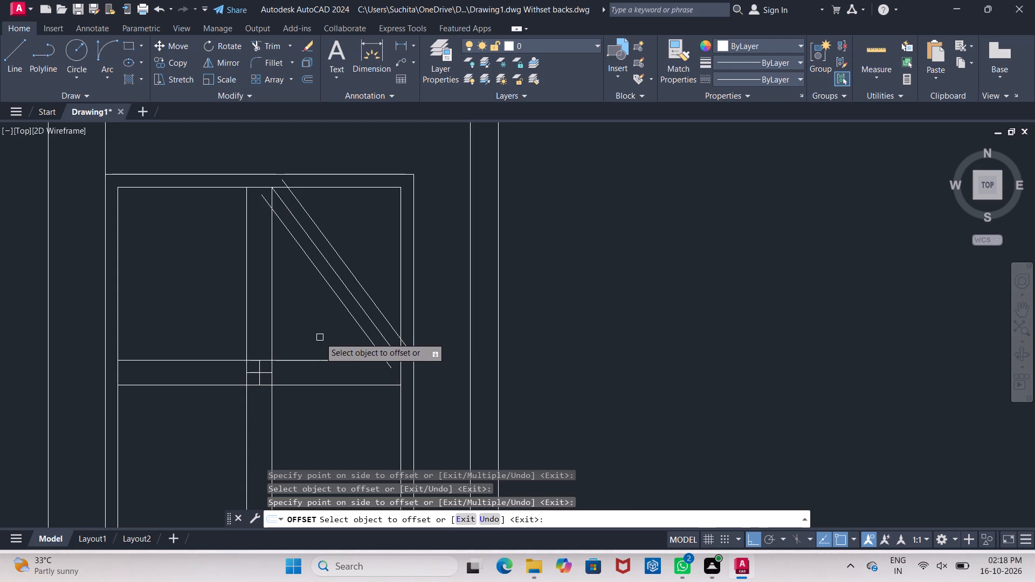
{"action": "key", "text": "Escape"}
Trim the ends of the two offset diagonals that overhang the frame, mullion and transom of the upper-right pane.
{"action": "type", "text": "tr"}
{"action": "key", "text": "Return"}
{"action": "key", "text": "Return"}
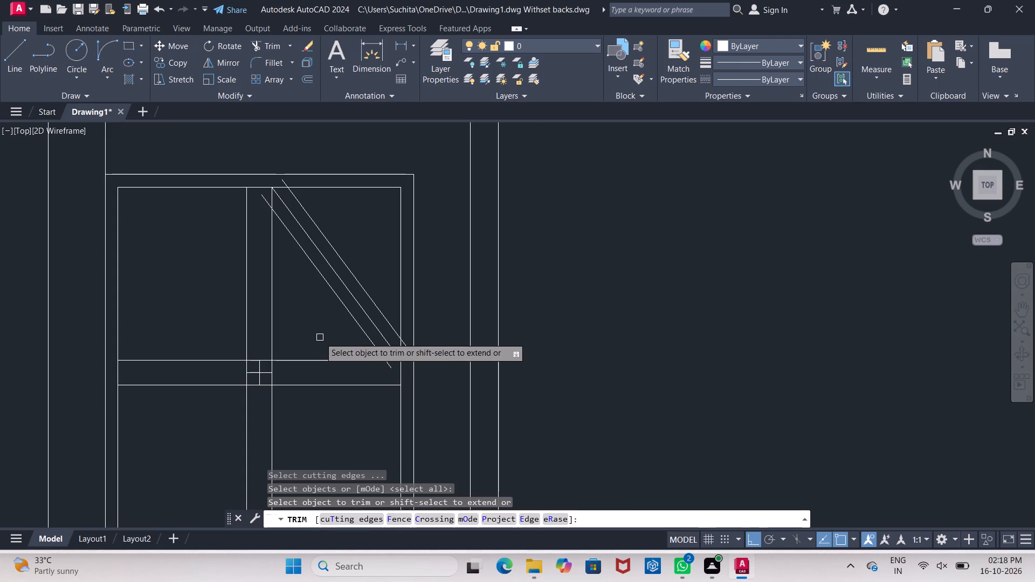
{"action": "scroll", "coordinate": [285, 175], "scroll_direction": "up", "scroll_amount": 3}
{"action": "left_click", "coordinate": [280, 197]}
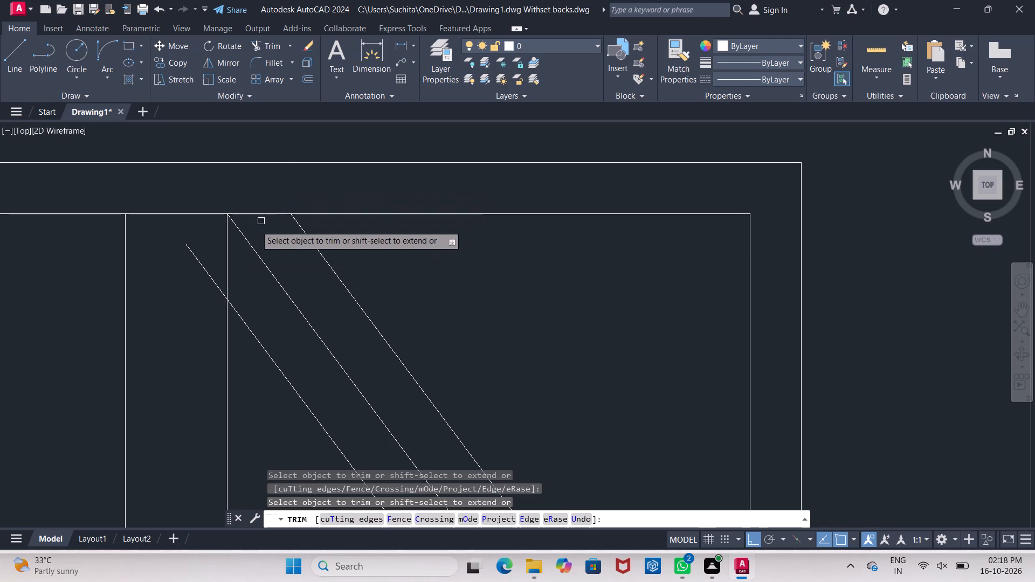
{"action": "left_click", "coordinate": [202, 265]}
{"action": "scroll", "coordinate": [294, 302], "scroll_direction": "down", "scroll_amount": 2}
{"action": "middle_click_drag", "start_coordinate": [293, 296], "coordinate": [239, 151]}
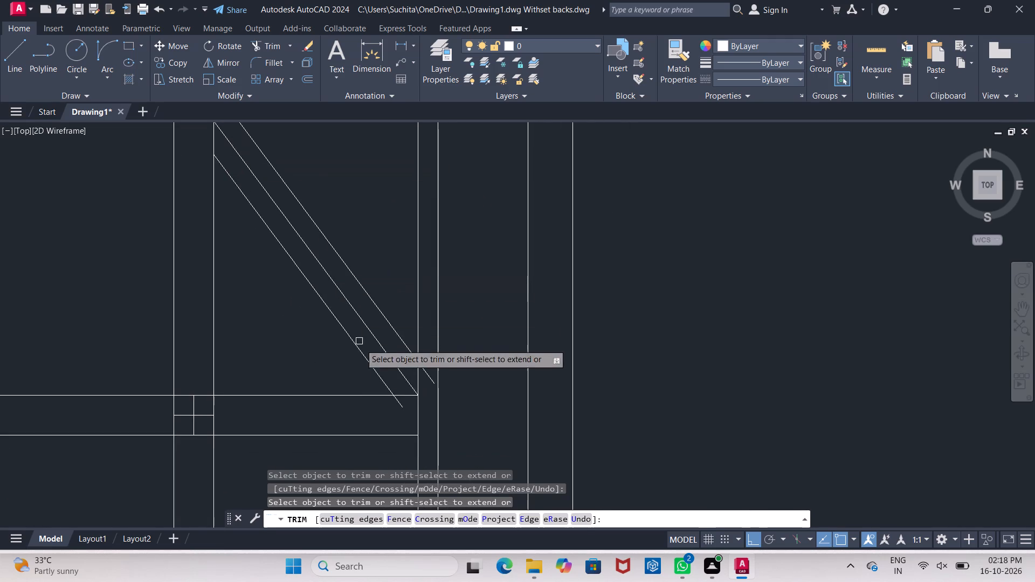
{"action": "left_click", "coordinate": [404, 403]}
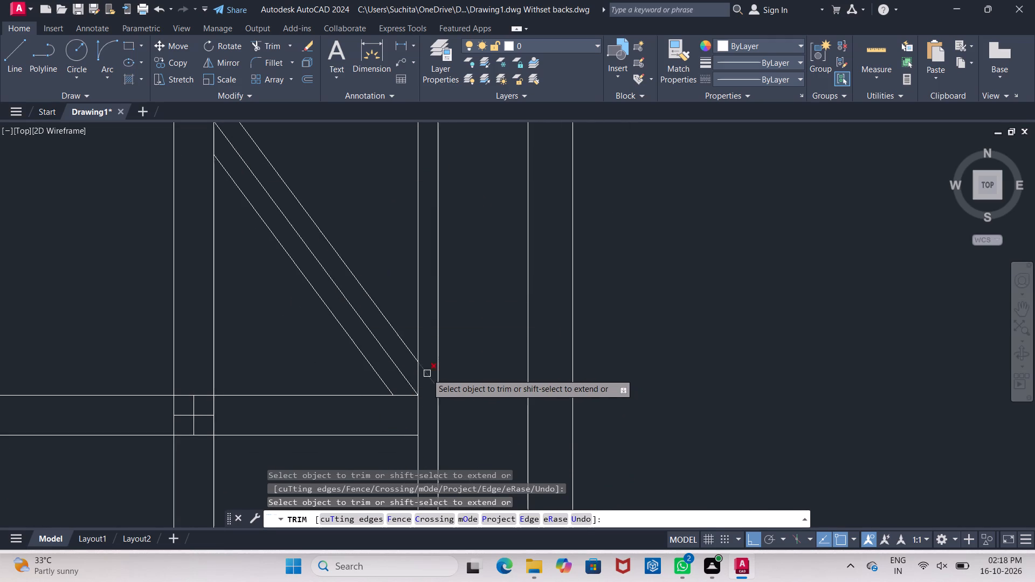
{"action": "left_click", "coordinate": [427, 373]}
{"action": "scroll", "coordinate": [426, 380], "scroll_direction": "down", "scroll_amount": 2}
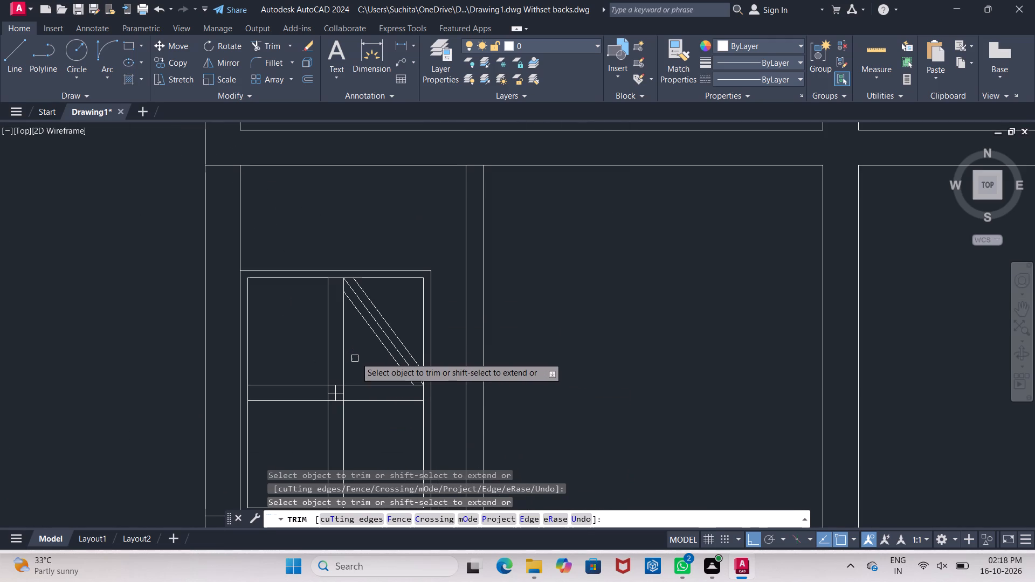
{"action": "scroll", "coordinate": [356, 357], "scroll_direction": "up", "scroll_amount": 1}
{"action": "key", "text": "Escape"}
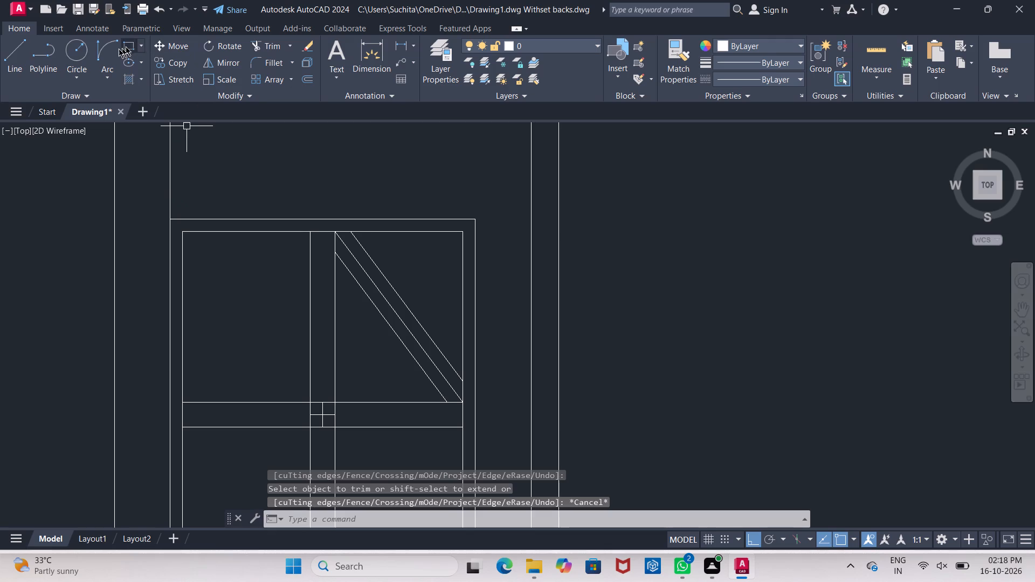
Draw a mirrored diagonal across the left window's upper-left pane, from the mullion's top to the transom's outer end.
{"action": "left_click", "coordinate": [16, 57]}
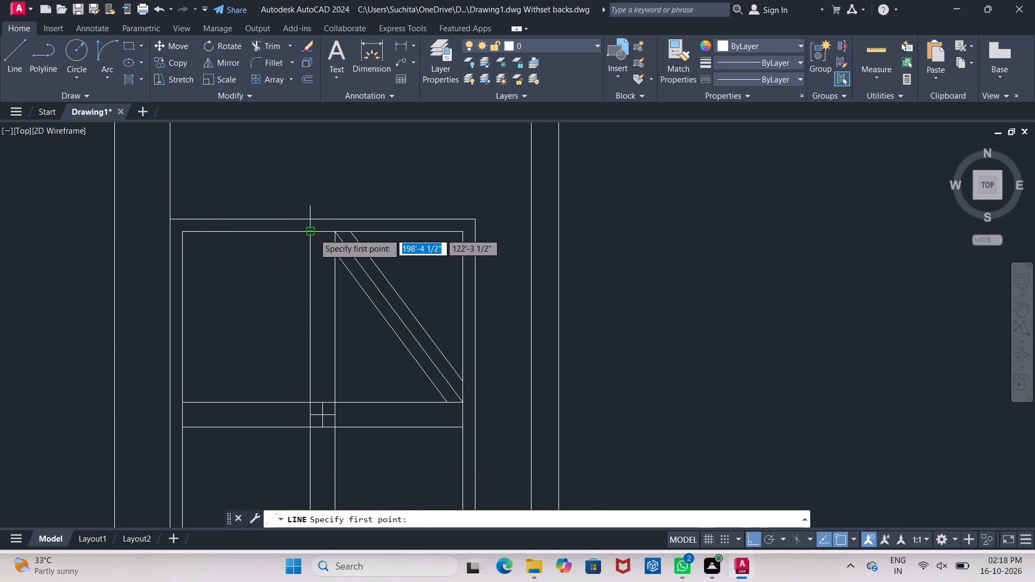
{"action": "left_click", "coordinate": [314, 233]}
{"action": "left_click", "coordinate": [180, 399]}
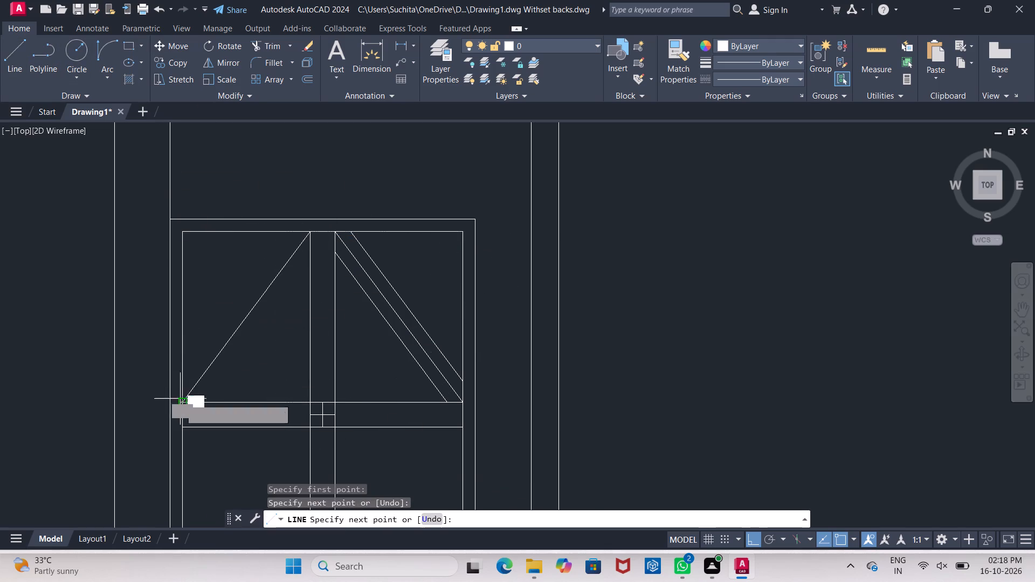
{"action": "key", "text": "Escape"}
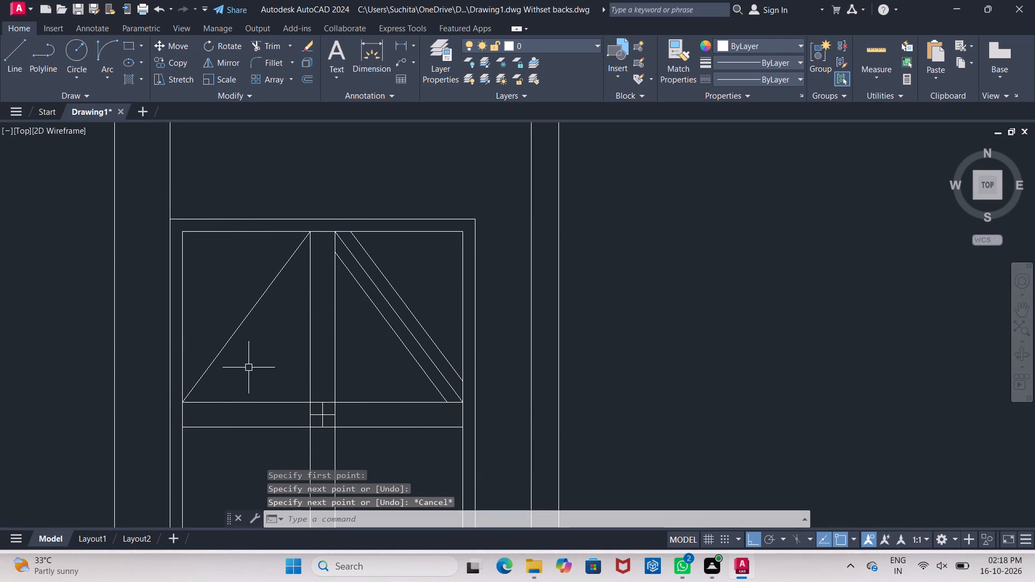
Offset the upper-left pane's diagonal by 2" to both sides.
{"action": "key", "text": "o"}
{"action": "key", "text": "Return"}
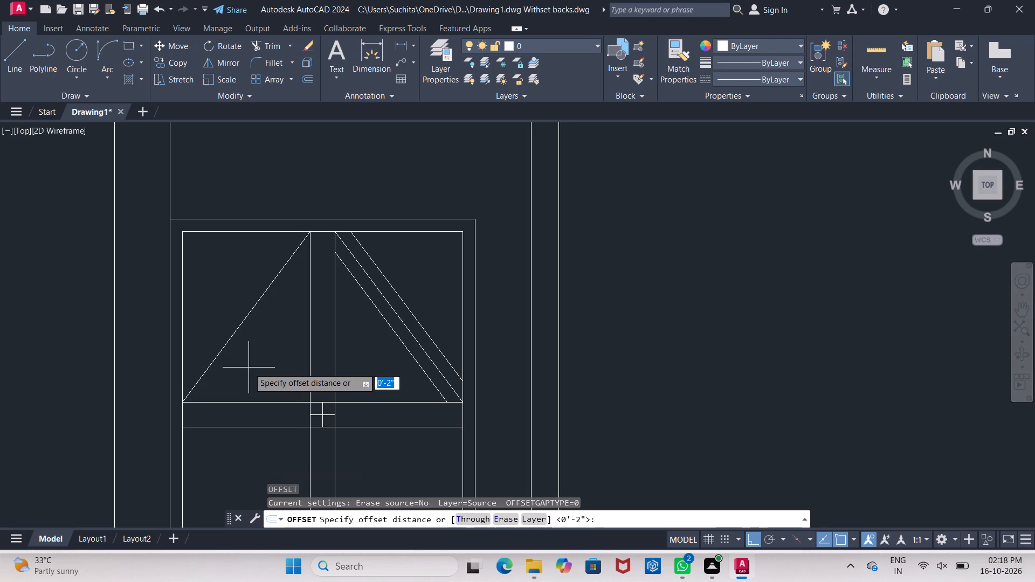
{"action": "key", "text": "2"}
{"action": "key", "text": "shift+quotedbl"}
{"action": "key", "text": "Return"}
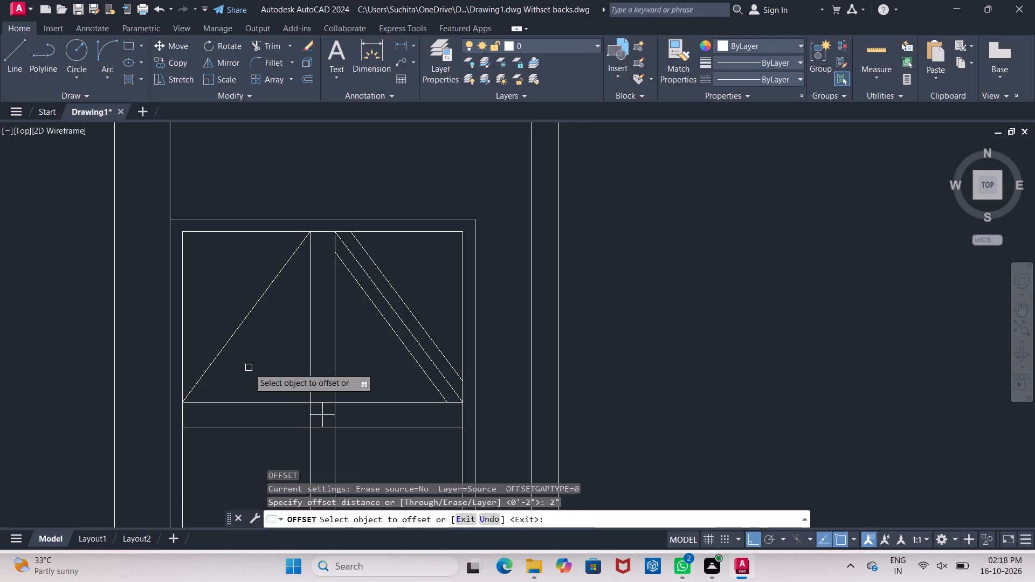
{"action": "left_click", "coordinate": [240, 325]}
{"action": "left_click", "coordinate": [222, 302]}
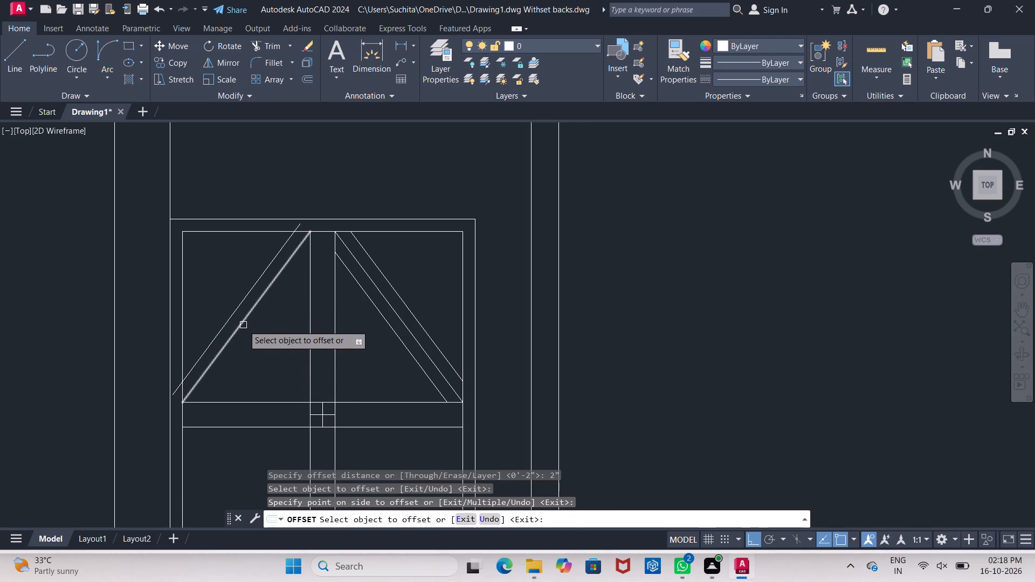
{"action": "left_click", "coordinate": [243, 325]}
{"action": "left_click", "coordinate": [280, 364]}
{"action": "middle_click_drag", "start_coordinate": [275, 361], "coordinate": [273, 334]}
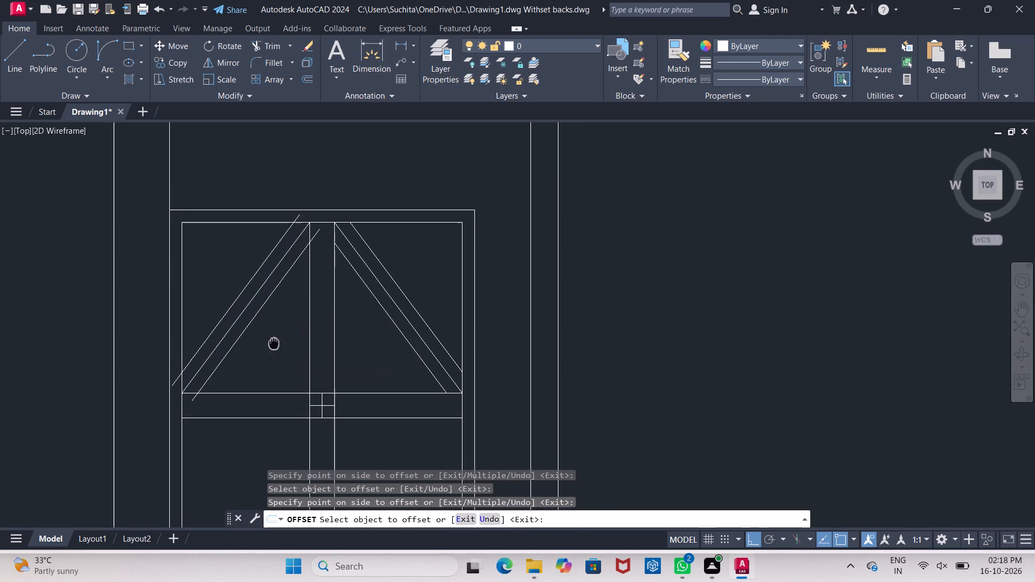
{"action": "middle_click_drag", "start_coordinate": [273, 334], "coordinate": [289, 225]}
{"action": "key", "text": "Escape"}
Turn Ortho mode off while starting a line at the mullion and transom corner of the lower-left pane.
{"action": "left_click", "coordinate": [20, 57]}
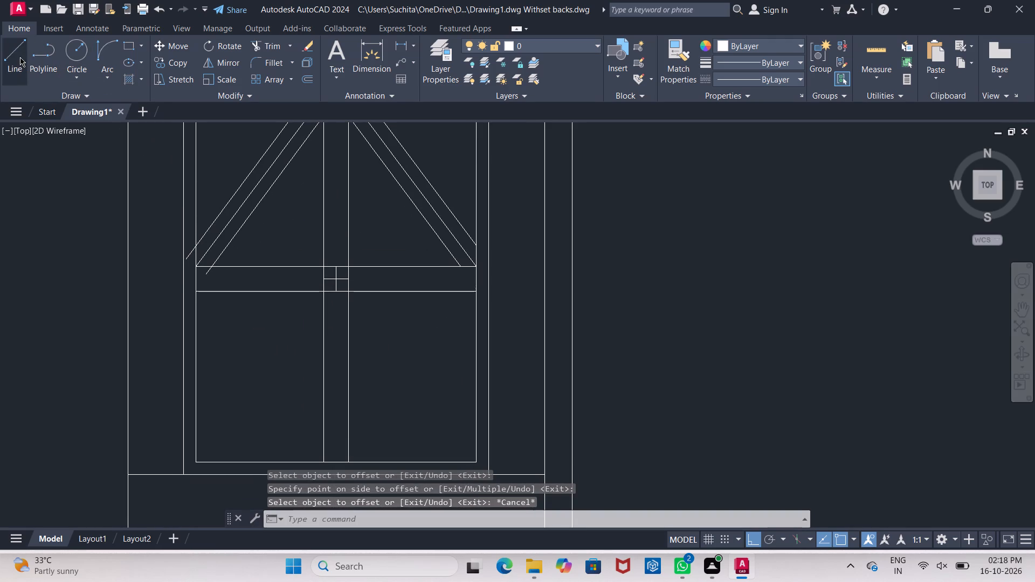
{"action": "left_click", "coordinate": [323, 293]}
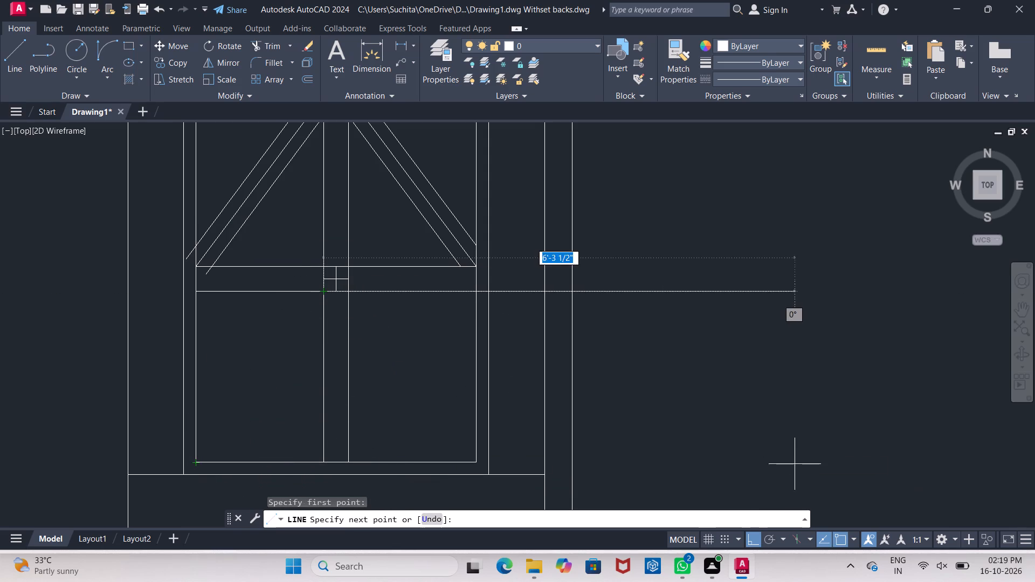
{"action": "left_click", "coordinate": [756, 536]}
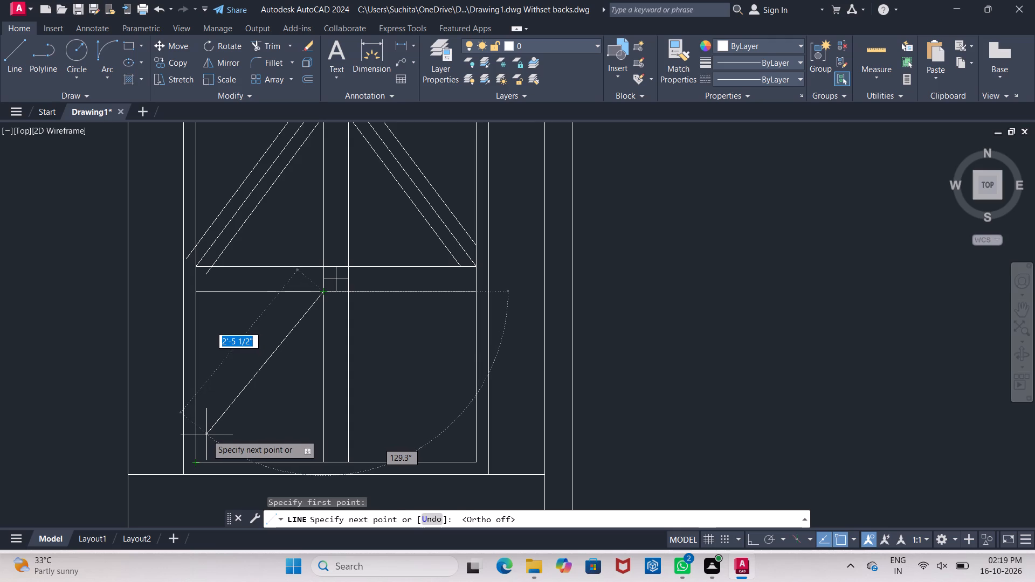
{"action": "key", "text": "Escape"}
Draw one diagonal in each lower pane of the left window, between its upper outer corner and the mullion's foot.
{"action": "left_click", "coordinate": [13, 51]}
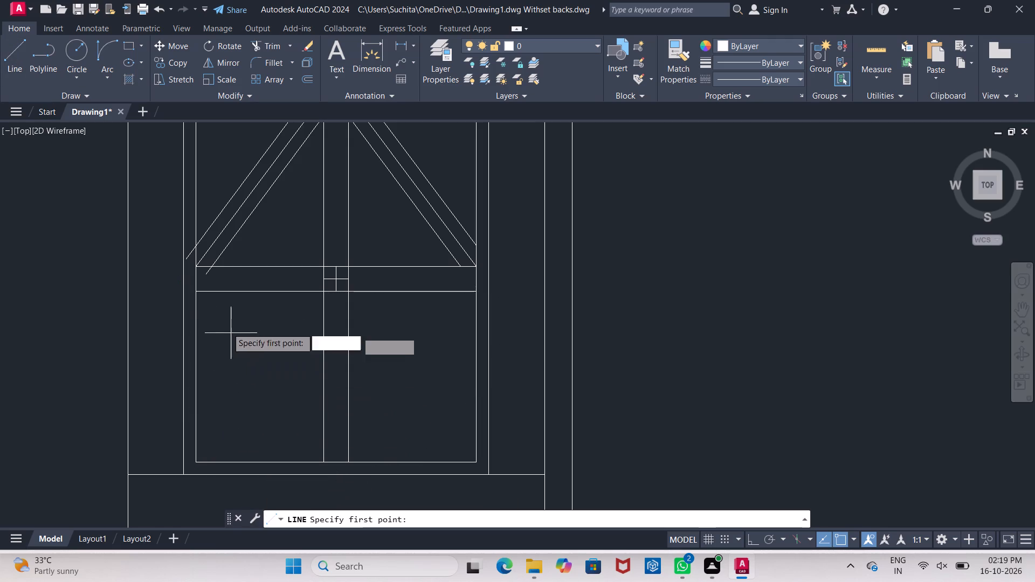
{"action": "left_click", "coordinate": [195, 288]}
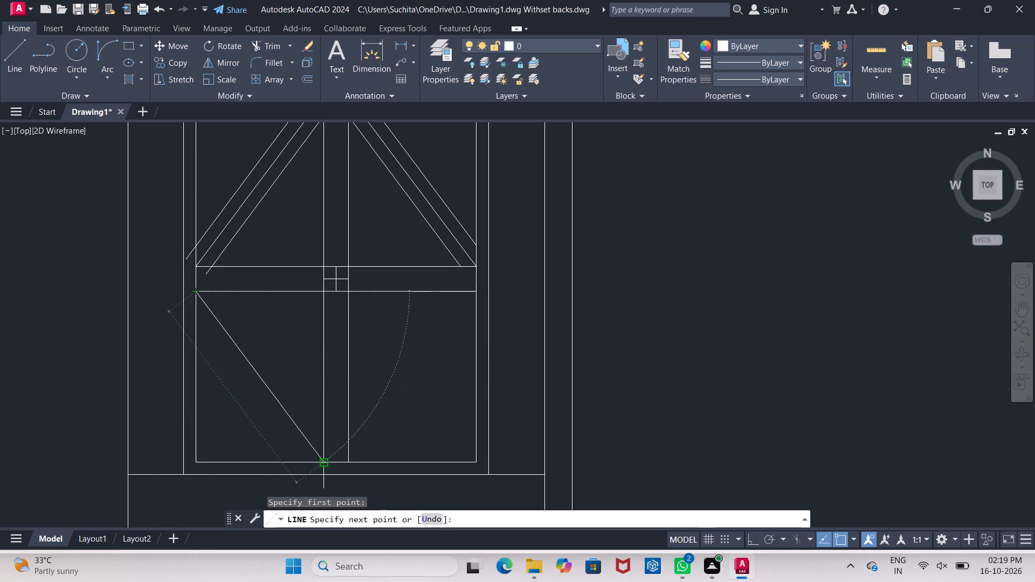
{"action": "left_click", "coordinate": [325, 463]}
{"action": "key", "text": "Escape"}
{"action": "left_click", "coordinate": [18, 55]}
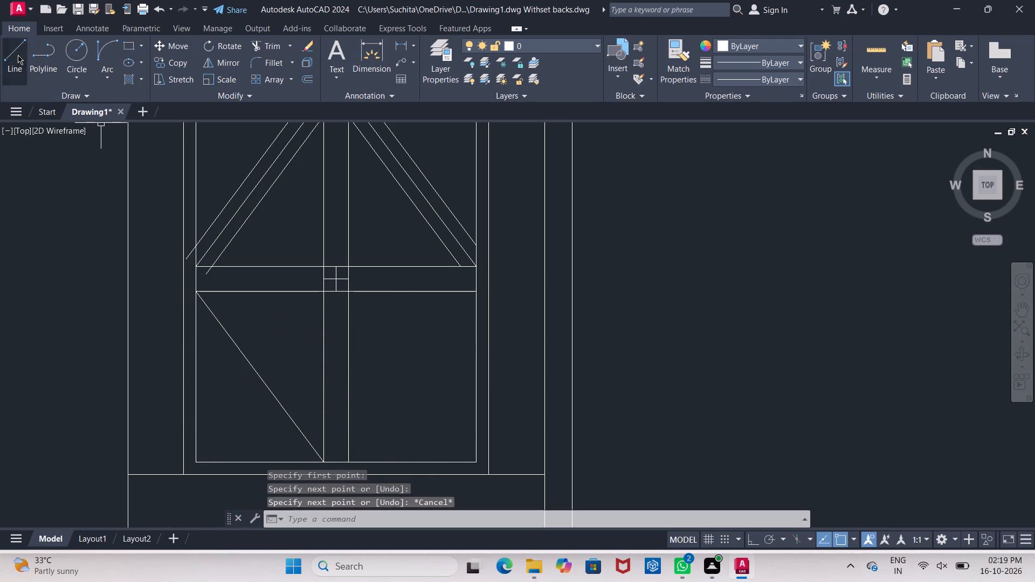
{"action": "left_click", "coordinate": [351, 461]}
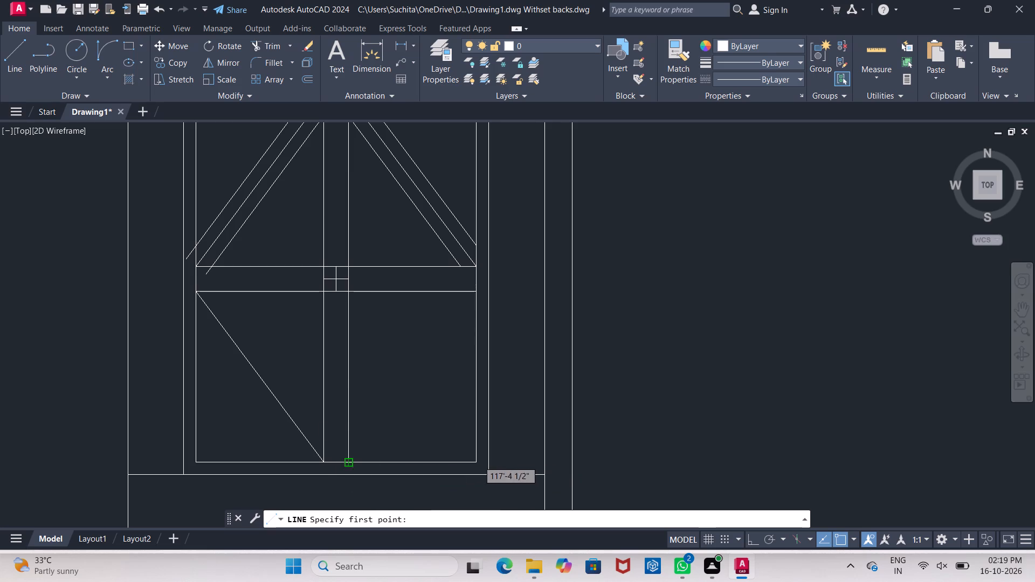
{"action": "left_click", "coordinate": [475, 294]}
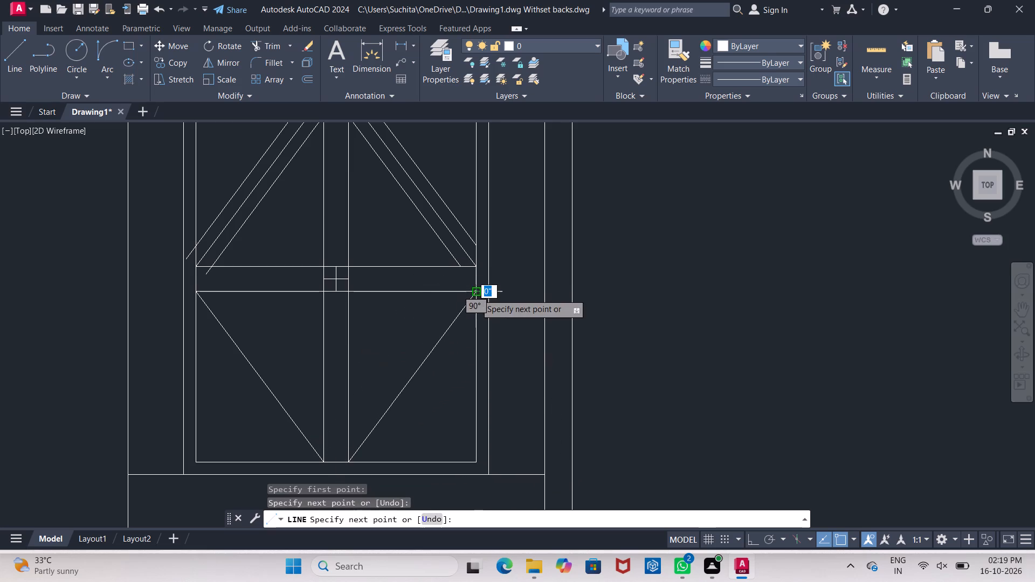
{"action": "key", "text": "Escape"}
{"action": "key", "text": "Escape"}
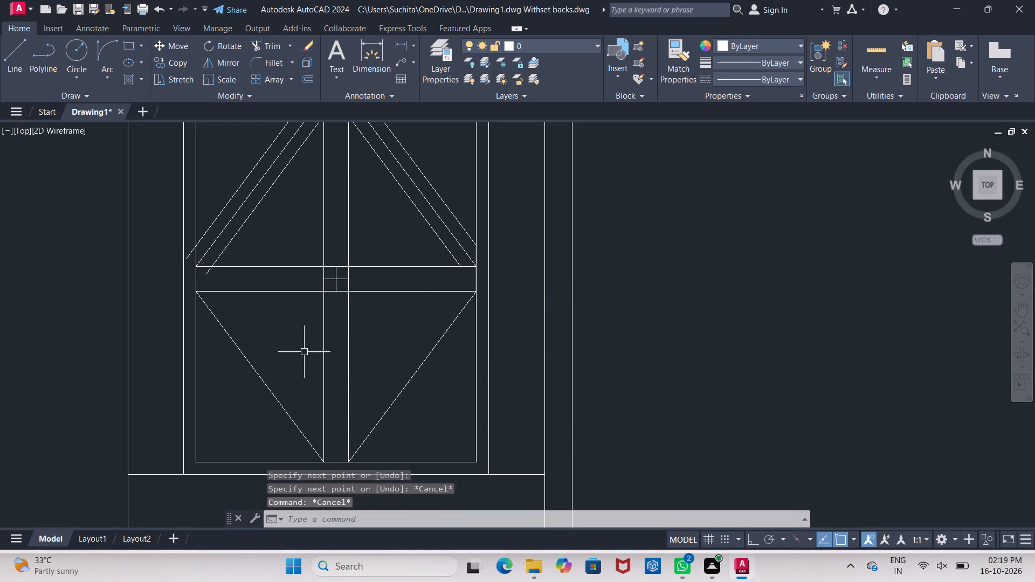
Offset the diagonals of both lower panes by 2" to both sides.
{"action": "key", "text": "o"}
{"action": "key", "text": "Return"}
{"action": "type", "text": "2\""}
{"action": "key", "text": "Return"}
{"action": "left_click", "coordinate": [270, 391]}
{"action": "left_click", "coordinate": [327, 358]}
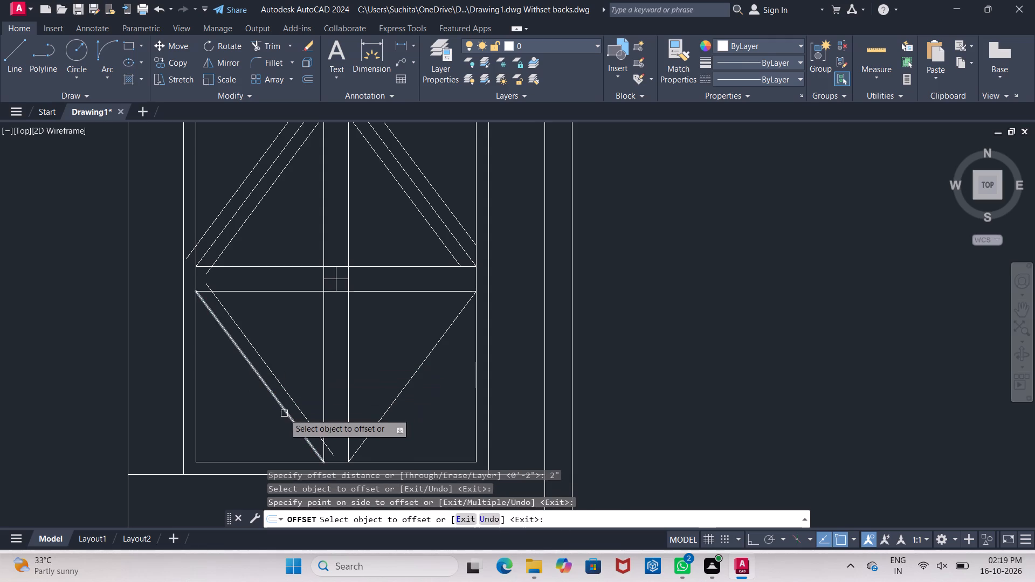
{"action": "left_click", "coordinate": [283, 412]}
{"action": "left_click", "coordinate": [260, 422]}
{"action": "left_click", "coordinate": [396, 401]}
{"action": "left_click", "coordinate": [364, 355]}
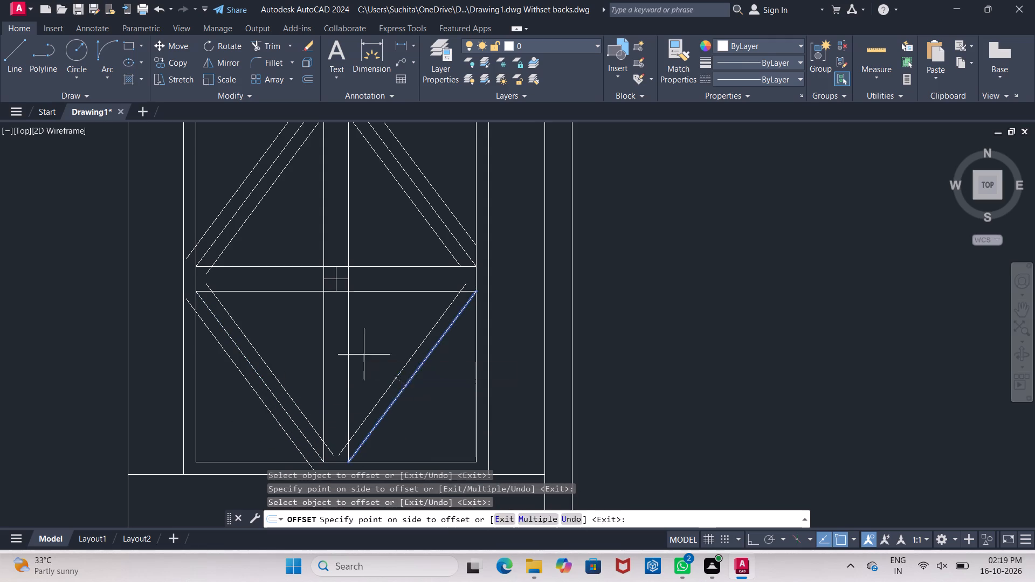
{"action": "left_click", "coordinate": [386, 405]}
{"action": "left_click", "coordinate": [413, 425]}
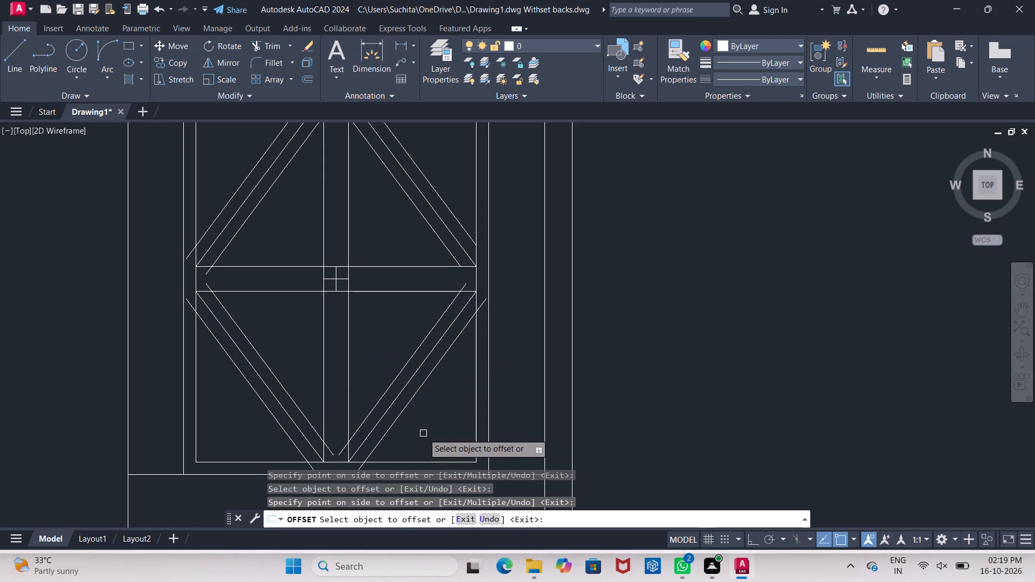
{"action": "key", "text": "Escape"}
Trim the overhanging ends of the upper-left pane's offset diagonals at the frame, transom and mullion.
{"action": "type", "text": "tr"}
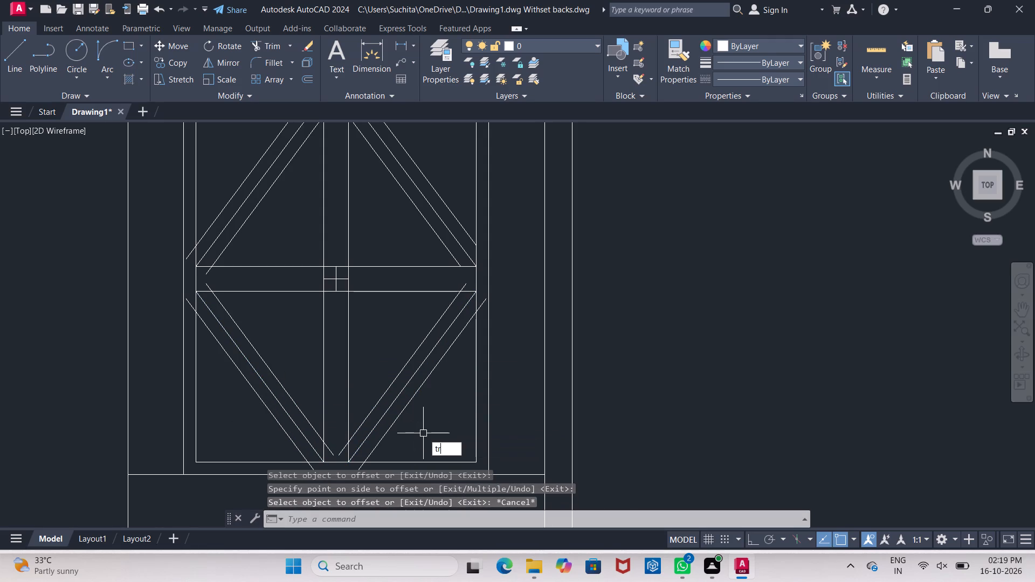
{"action": "key", "text": "Return"}
{"action": "key", "text": "Return"}
{"action": "scroll", "coordinate": [194, 266], "scroll_direction": "up", "scroll_amount": 3}
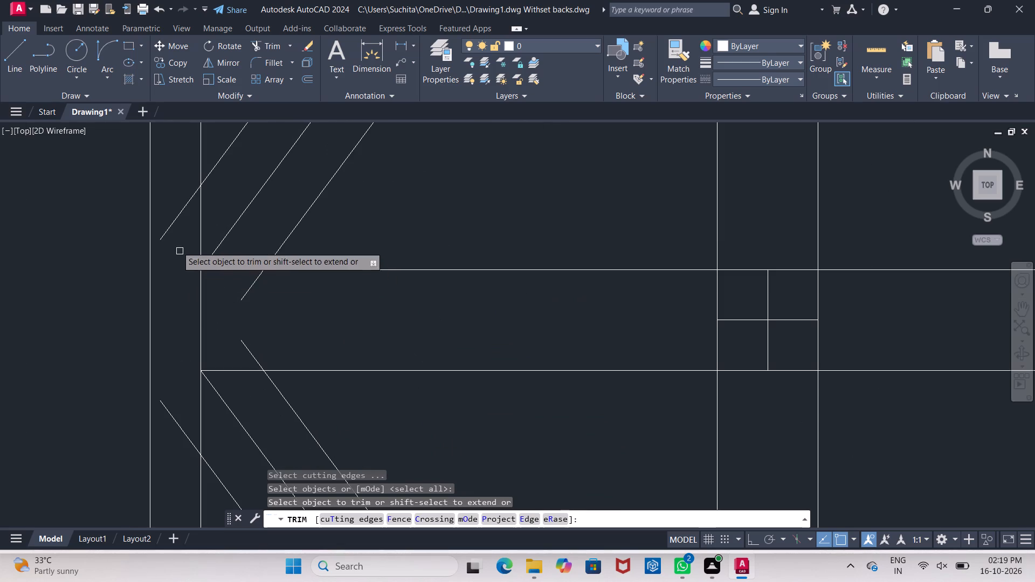
{"action": "left_click", "coordinate": [169, 232]}
{"action": "left_click", "coordinate": [251, 287]}
{"action": "scroll", "coordinate": [256, 288], "scroll_direction": "down", "scroll_amount": 3}
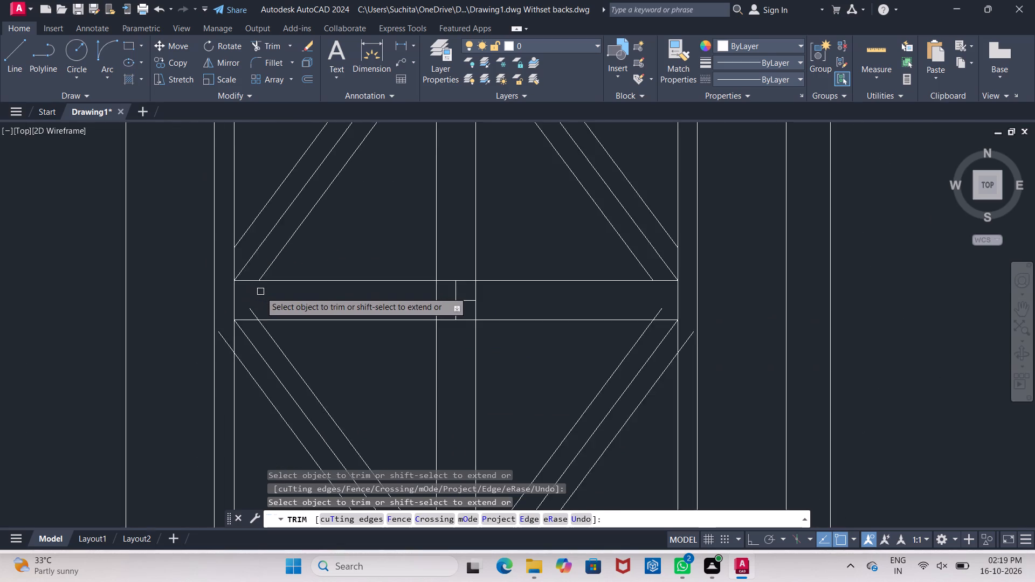
{"action": "scroll", "coordinate": [260, 292], "scroll_direction": "down", "scroll_amount": 1}
{"action": "scroll", "coordinate": [323, 172], "scroll_direction": "up", "scroll_amount": 4}
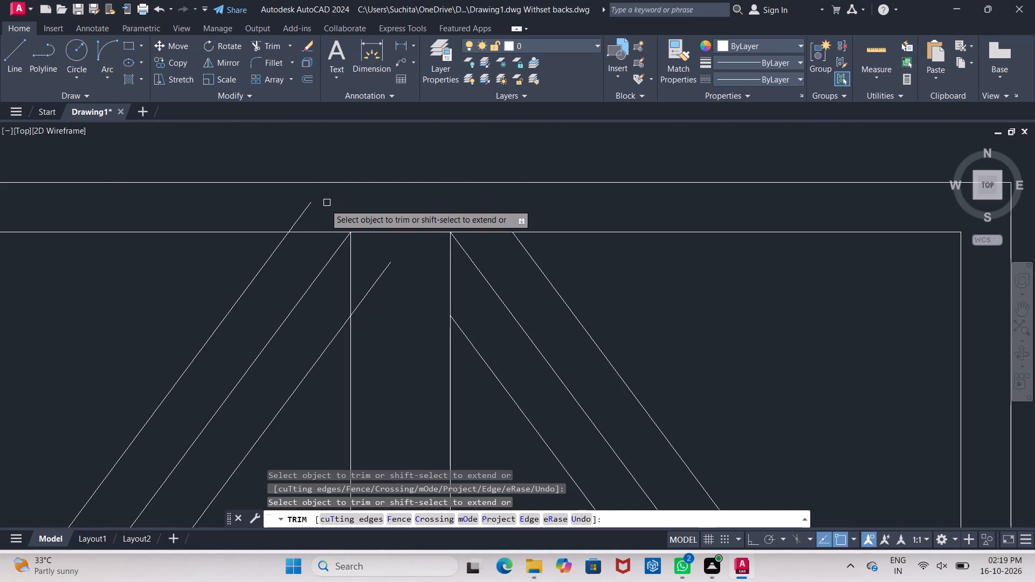
{"action": "left_click", "coordinate": [307, 208]}
{"action": "left_click", "coordinate": [383, 272]}
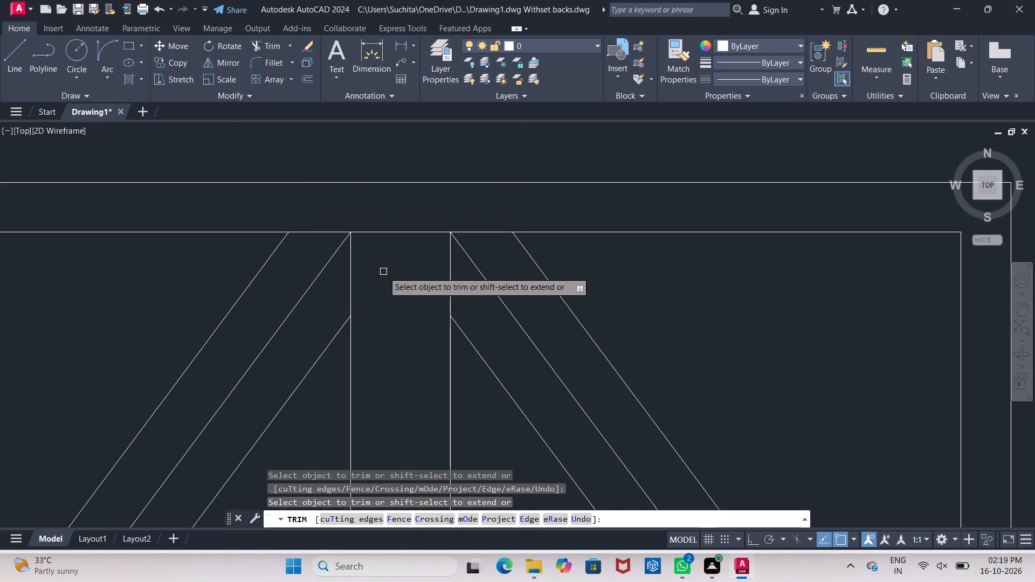
Trim the overhanging upper ends of the lower-left pane's offset diagonals at the frame and transom.
{"action": "scroll", "coordinate": [383, 272], "scroll_direction": "down", "scroll_amount": 4}
{"action": "middle_click_drag", "start_coordinate": [412, 357], "coordinate": [405, 244]}
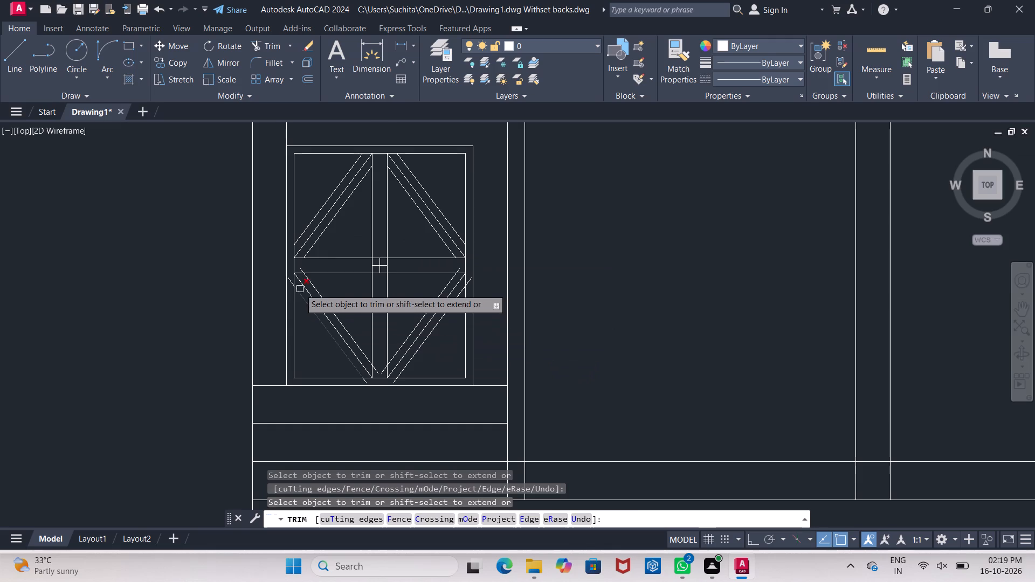
{"action": "scroll", "coordinate": [289, 281], "scroll_direction": "up", "scroll_amount": 4}
{"action": "left_click", "coordinate": [285, 275]}
{"action": "left_click", "coordinate": [358, 215]}
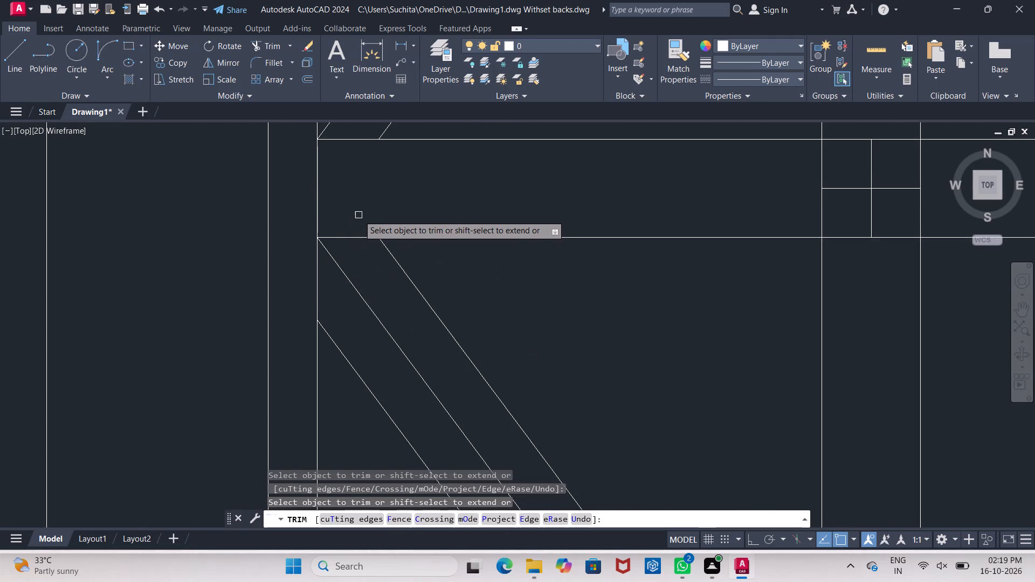
Trim the overhanging lower ends of both lower panes' offset diagonals at the mullion and the inner frame's bottom line.
{"action": "scroll", "coordinate": [368, 217], "scroll_direction": "down", "scroll_amount": 4}
{"action": "scroll", "coordinate": [439, 343], "scroll_direction": "up", "scroll_amount": 4}
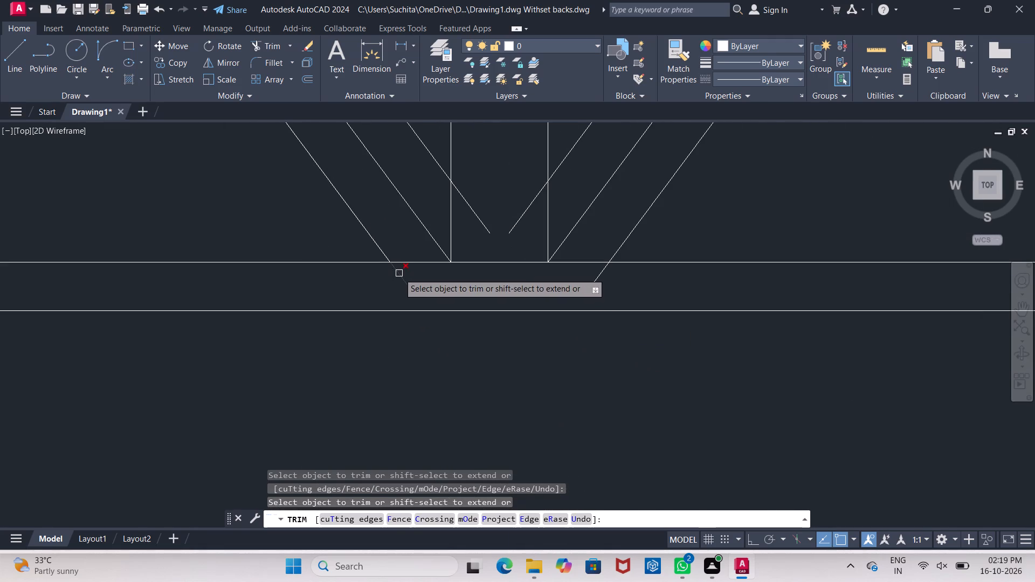
{"action": "left_click", "coordinate": [399, 273]}
{"action": "left_click", "coordinate": [472, 212]}
{"action": "left_click", "coordinate": [521, 217]}
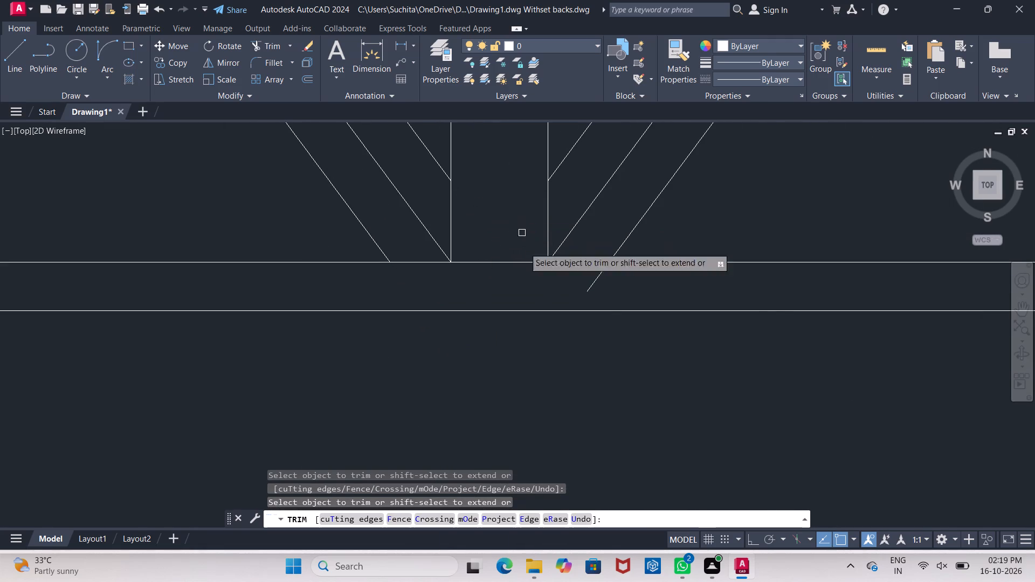
{"action": "left_click", "coordinate": [600, 278]}
Trim the inner frame line across both ends of the mullion and both ends of the transom.
{"action": "scroll", "coordinate": [602, 287], "scroll_direction": "down", "scroll_amount": 3}
{"action": "middle_click_drag", "start_coordinate": [601, 288], "coordinate": [492, 407]}
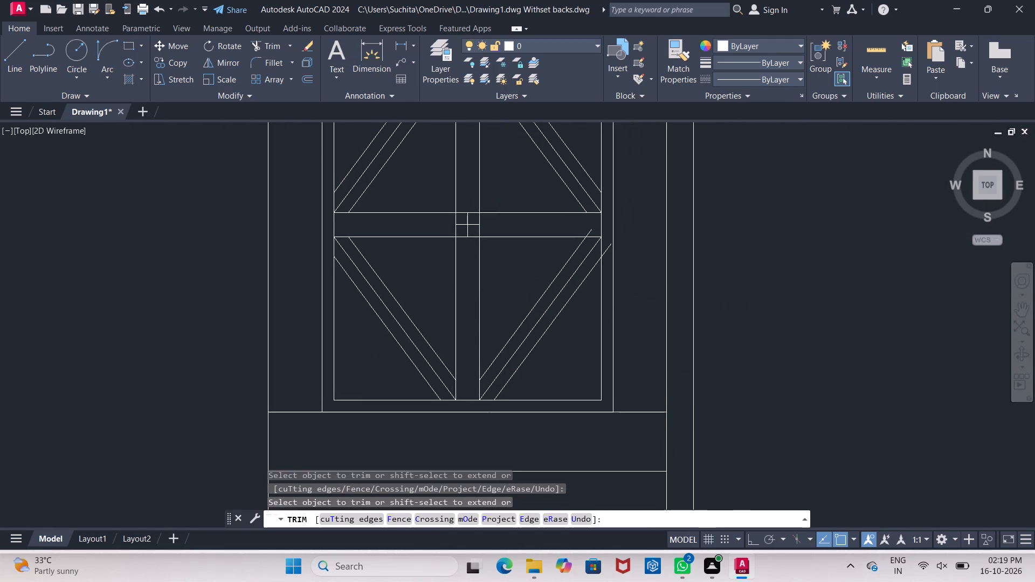
{"action": "middle_click_drag", "start_coordinate": [489, 385], "coordinate": [493, 337]}
{"action": "left_click", "coordinate": [472, 354]}
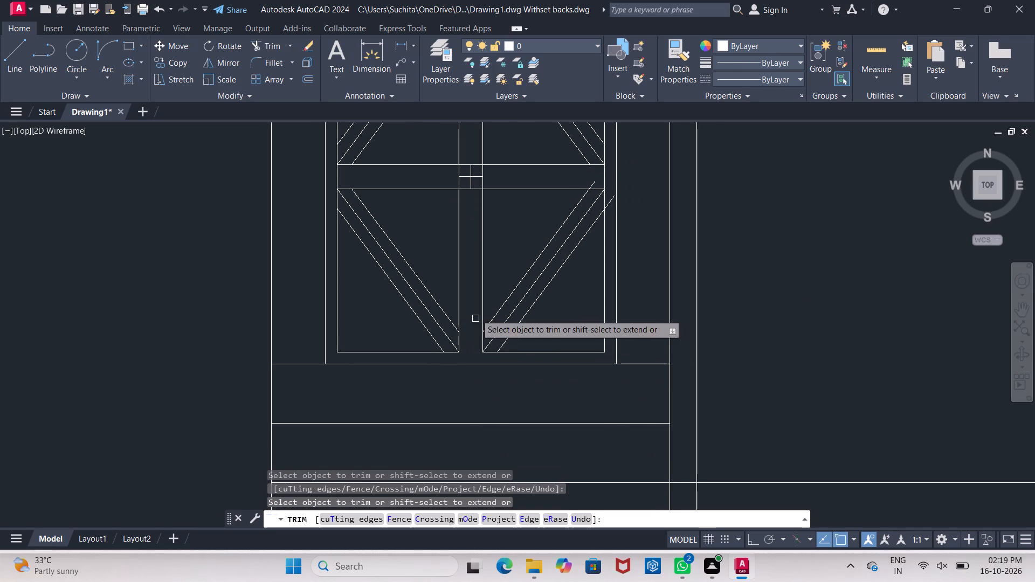
{"action": "middle_click_drag", "start_coordinate": [474, 281], "coordinate": [466, 353]}
{"action": "middle_click_drag", "start_coordinate": [446, 281], "coordinate": [447, 347]}
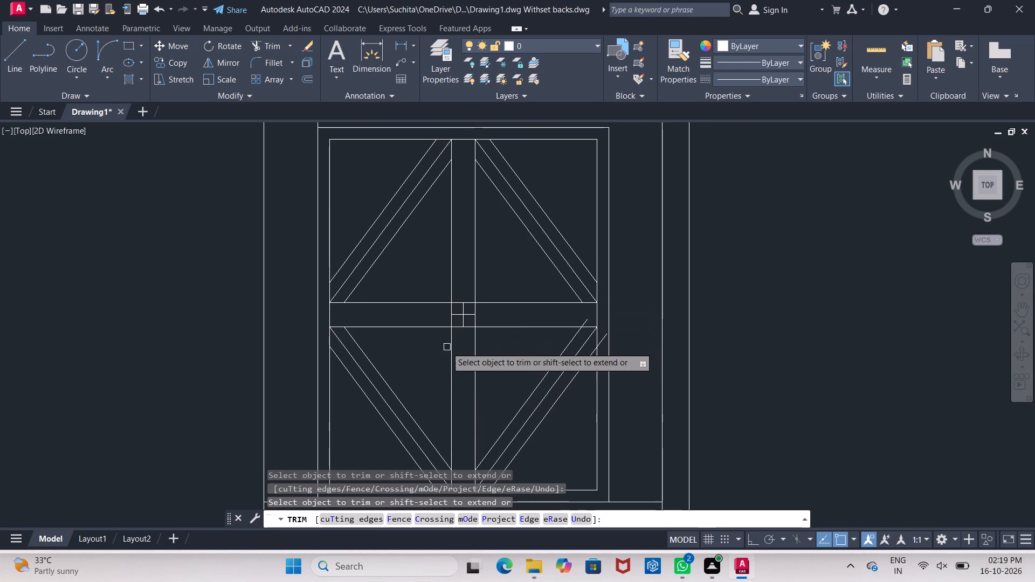
{"action": "left_click", "coordinate": [464, 142]}
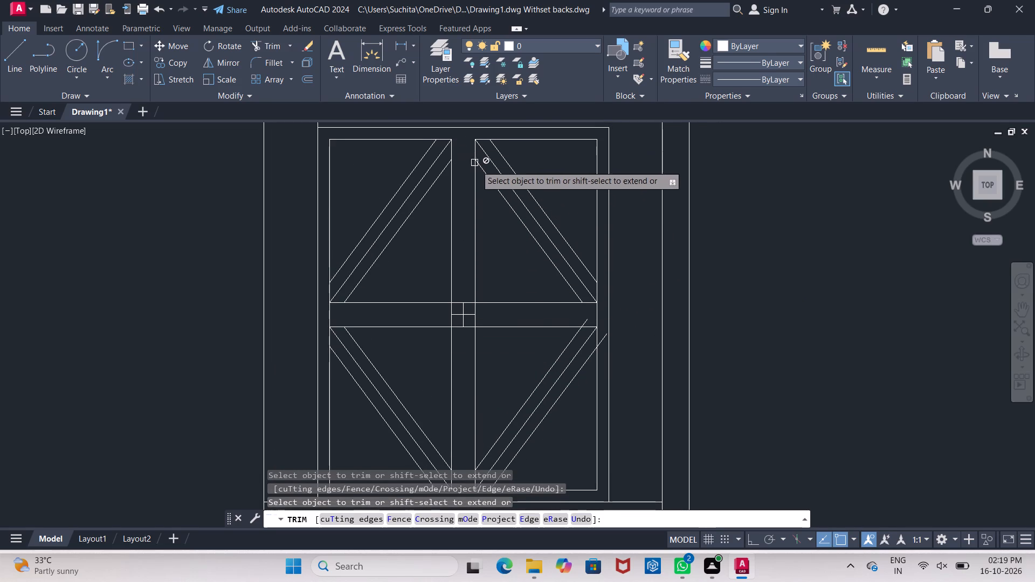
{"action": "left_click", "coordinate": [598, 315]}
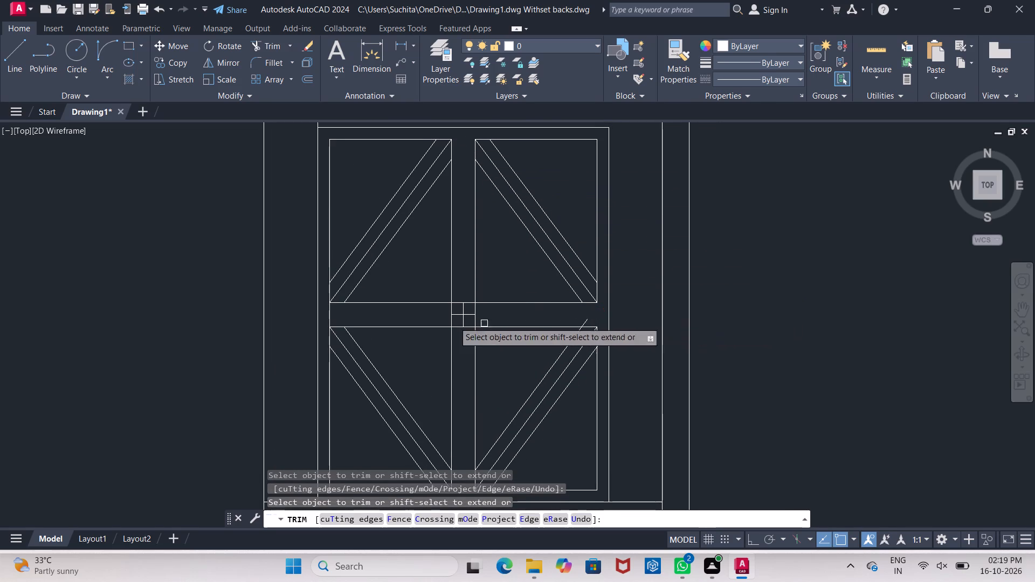
{"action": "left_click", "coordinate": [330, 316]}
Trim the overhanging upper ends of the lower-right pane's offset diagonals at the transom and frame.
{"action": "scroll", "coordinate": [553, 317], "scroll_direction": "up", "scroll_amount": 2}
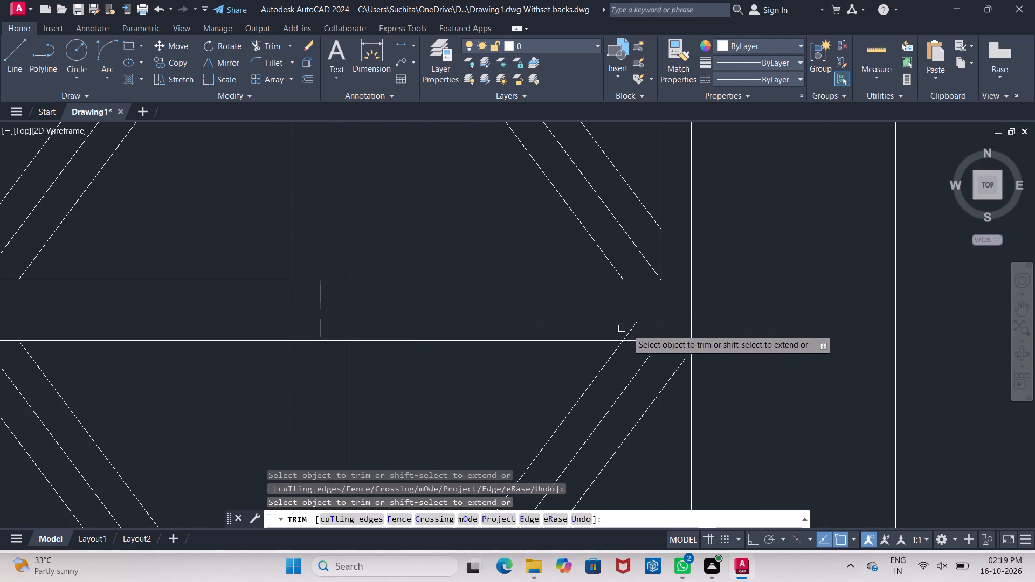
{"action": "left_click", "coordinate": [634, 331]}
{"action": "middle_click_drag", "start_coordinate": [637, 334], "coordinate": [551, 278]}
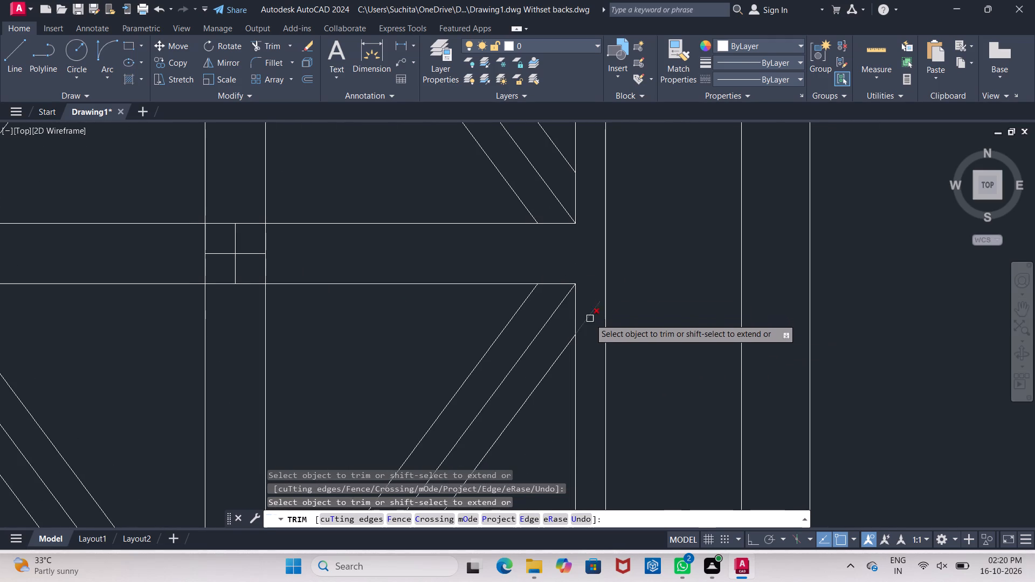
{"action": "left_click", "coordinate": [590, 318]}
{"action": "middle_click_drag", "start_coordinate": [590, 318], "coordinate": [588, 238]}
{"action": "scroll", "coordinate": [585, 280], "scroll_direction": "down", "scroll_amount": 3}
{"action": "scroll", "coordinate": [517, 340], "scroll_direction": "up", "scroll_amount": 2}
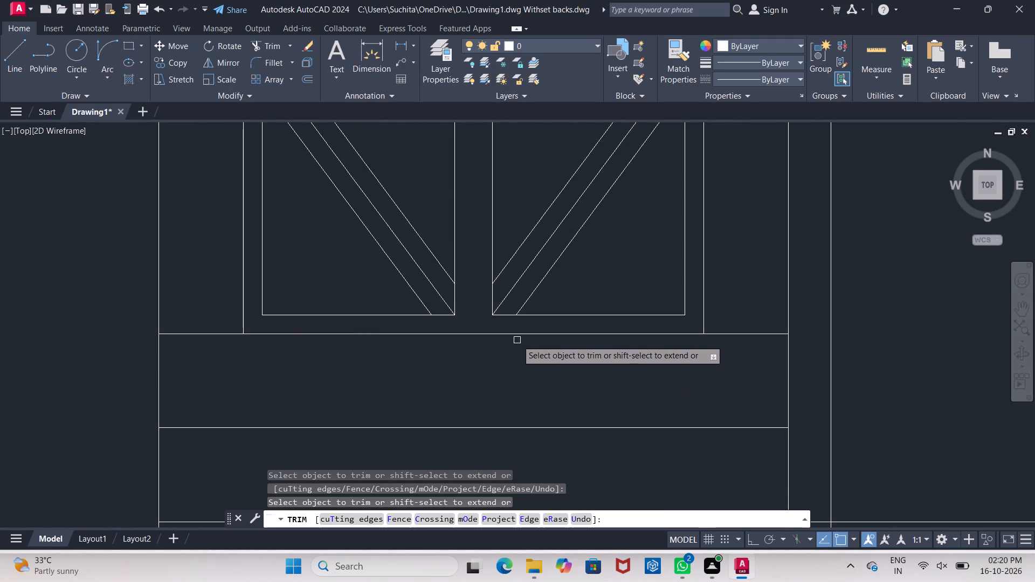
{"action": "middle_click_drag", "start_coordinate": [506, 342], "coordinate": [529, 482]}
{"action": "middle_click_drag", "start_coordinate": [474, 226], "coordinate": [480, 351]}
{"action": "scroll", "coordinate": [480, 351], "scroll_direction": "down", "scroll_amount": 1}
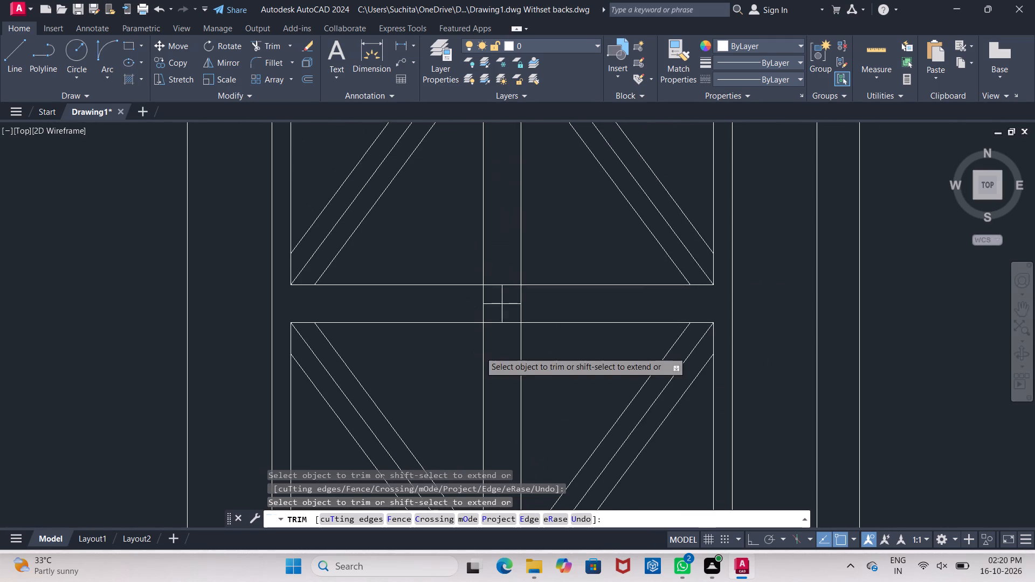
{"action": "scroll", "coordinate": [480, 351], "scroll_direction": "down", "scroll_amount": 1}
{"action": "scroll", "coordinate": [484, 355], "scroll_direction": "up", "scroll_amount": 3}
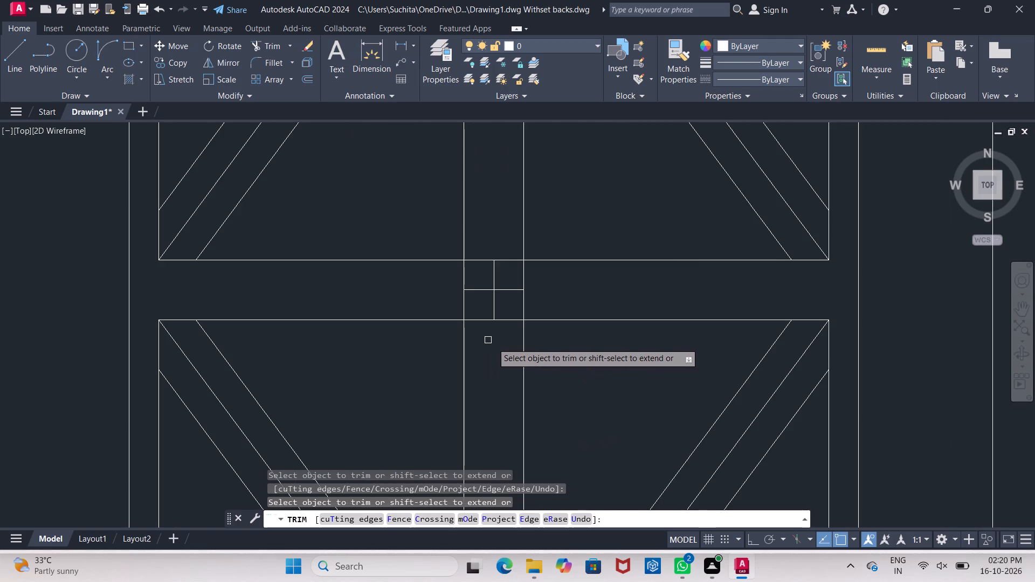
{"action": "middle_click_drag", "start_coordinate": [492, 343], "coordinate": [473, 354]}
{"action": "key", "text": "Escape"}
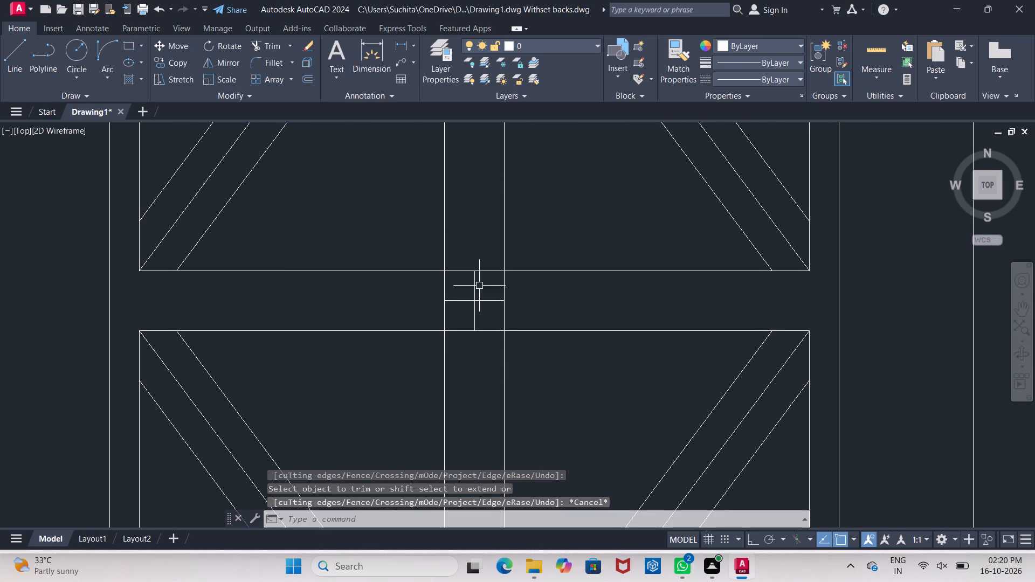
Draw two crossing diagonals between opposite corners of the small square where the mullion and transom intersect.
{"action": "left_click", "coordinate": [10, 60]}
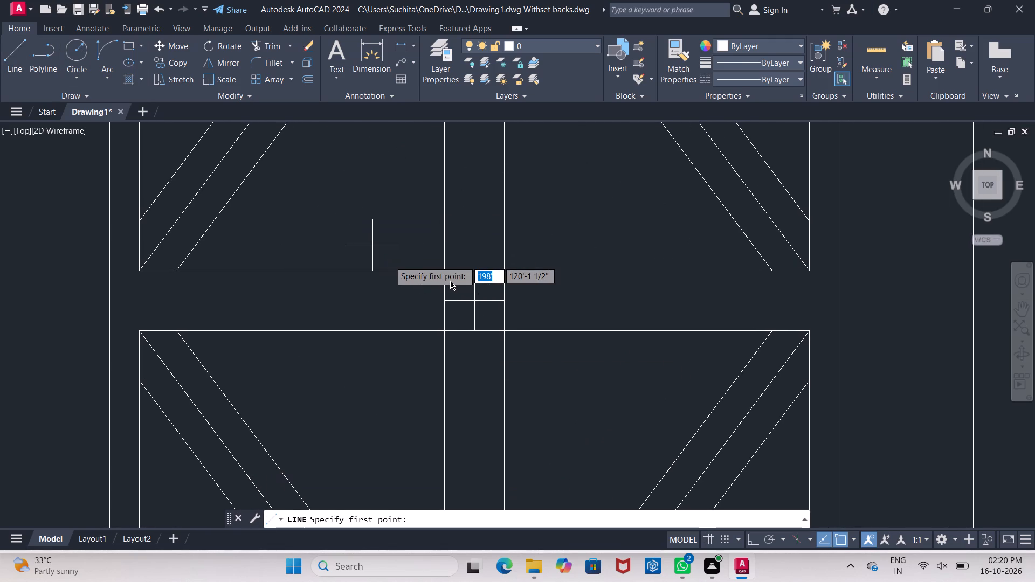
{"action": "left_click", "coordinate": [447, 271]}
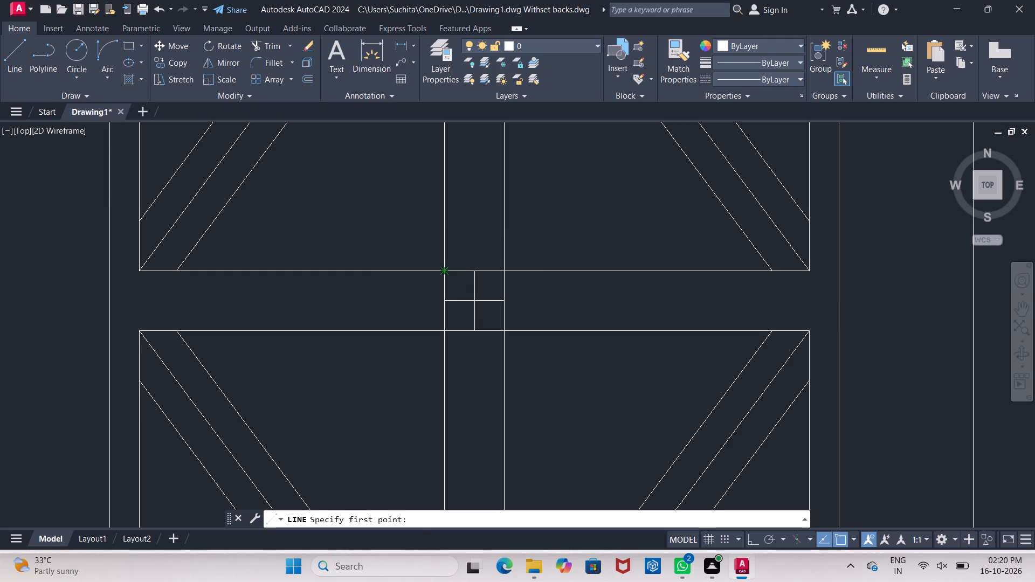
{"action": "left_click", "coordinate": [504, 330]}
{"action": "key", "text": "Escape"}
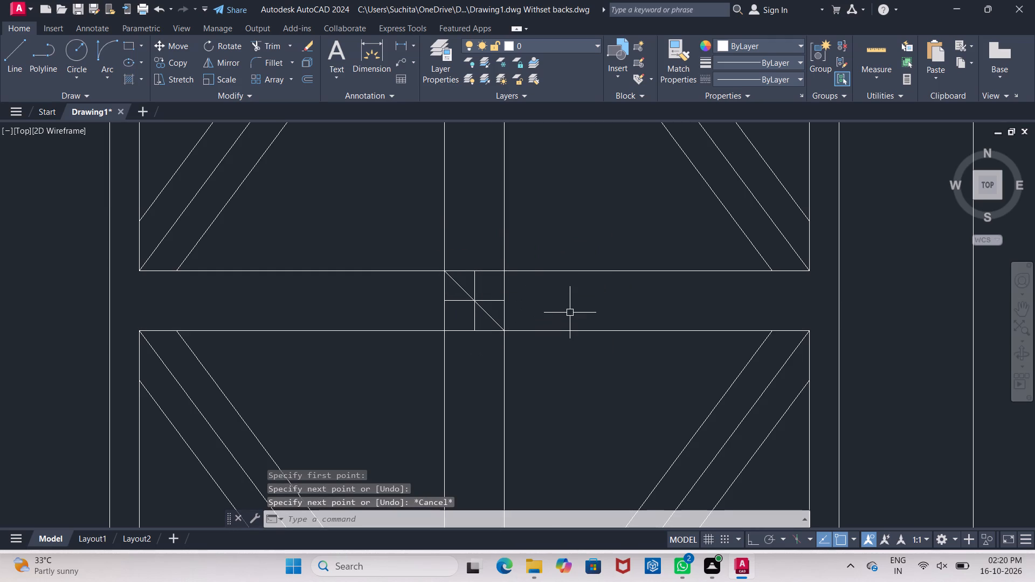
{"action": "left_click", "coordinate": [23, 51]}
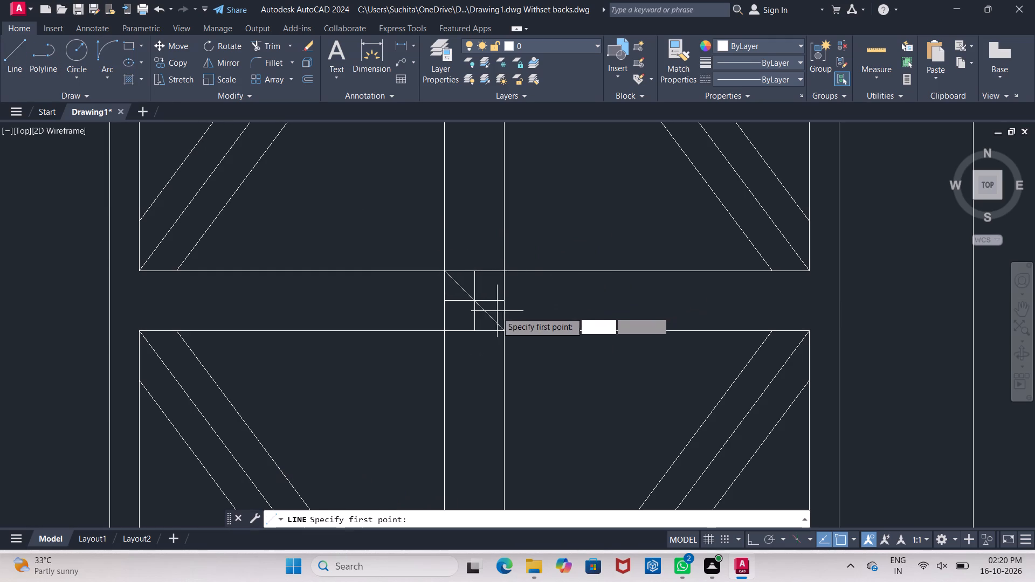
{"action": "left_click", "coordinate": [444, 328]}
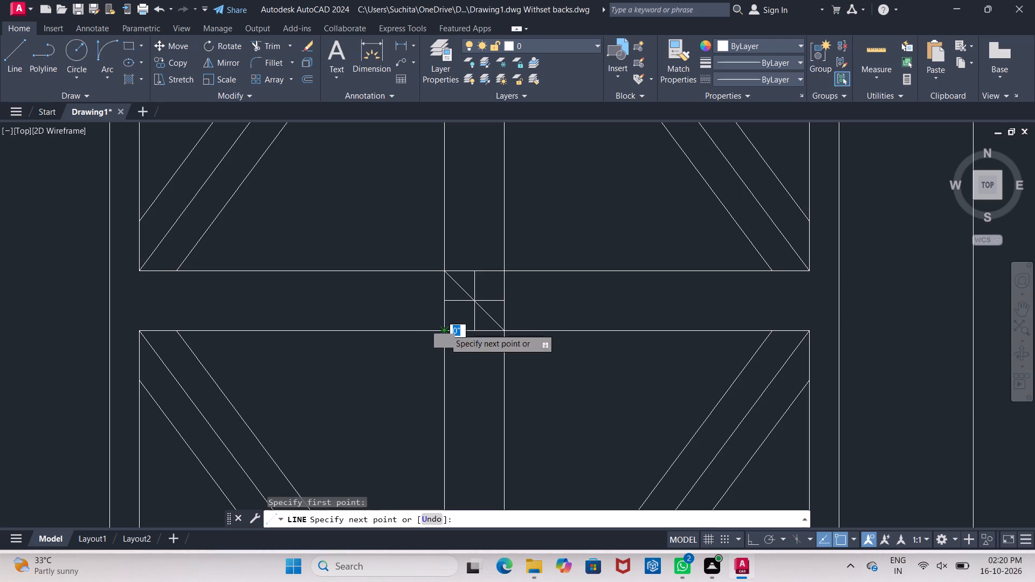
{"action": "left_click", "coordinate": [503, 268]}
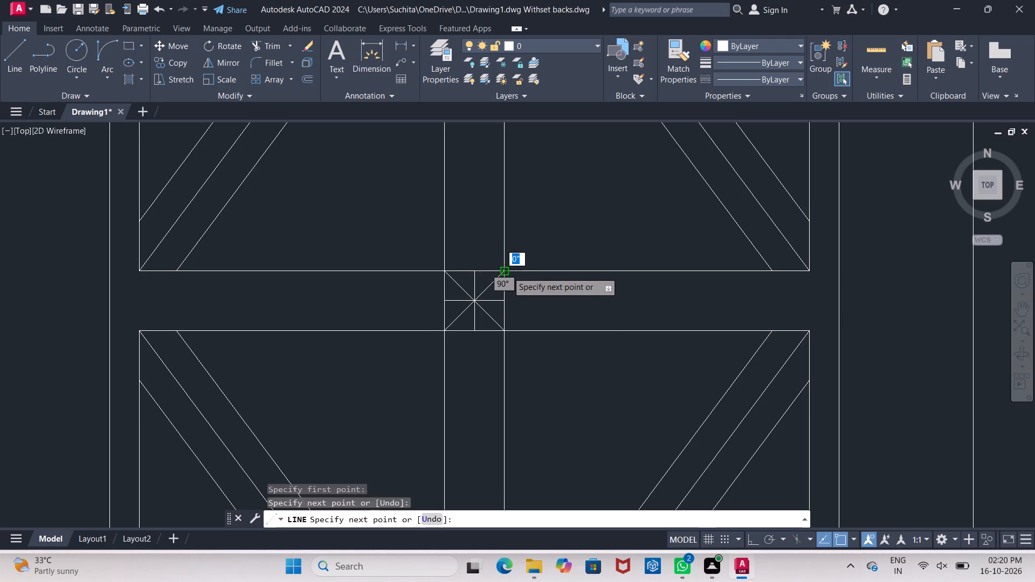
{"action": "key", "text": "Escape"}
Examine the window's mullion and transom intersection and its place in the whole building section.
{"action": "scroll", "coordinate": [520, 311], "scroll_direction": "up", "scroll_amount": 1}
{"action": "middle_click", "coordinate": [520, 311]}
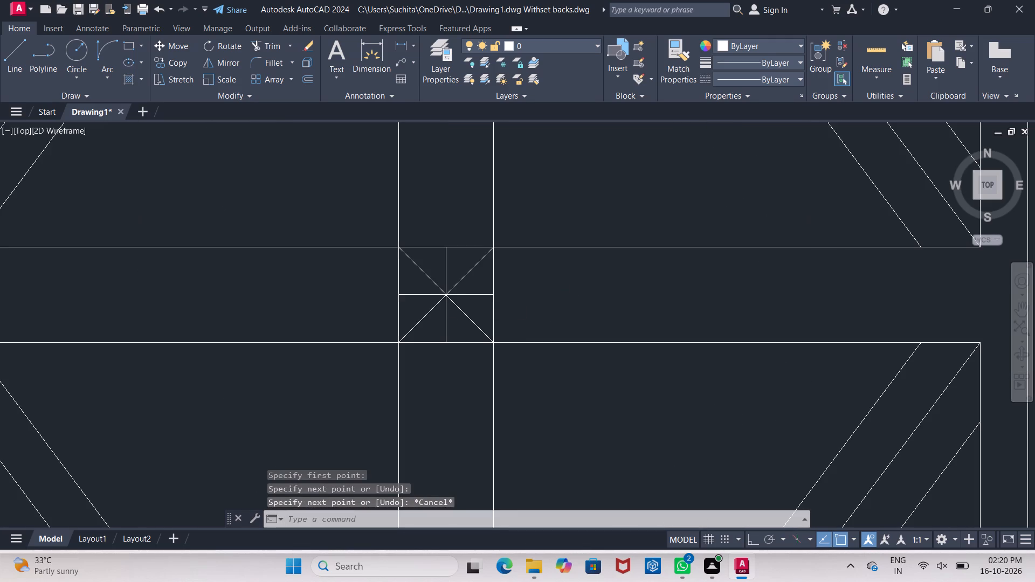
{"action": "scroll", "coordinate": [520, 311], "scroll_direction": "down", "scroll_amount": 1}
{"action": "middle_click_drag", "start_coordinate": [520, 311], "coordinate": [499, 324]}
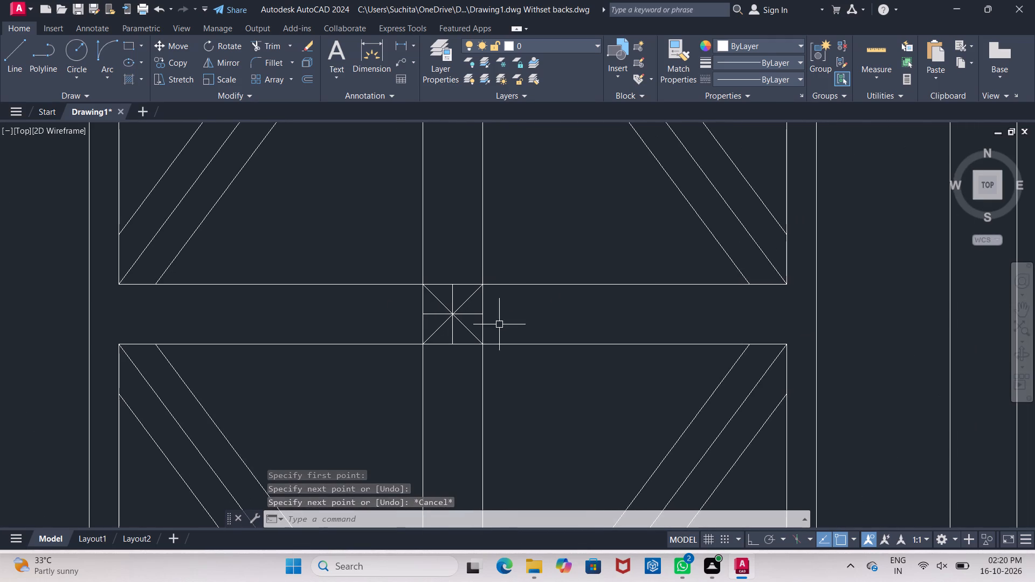
{"action": "scroll", "coordinate": [481, 317], "scroll_direction": "up", "scroll_amount": 3}
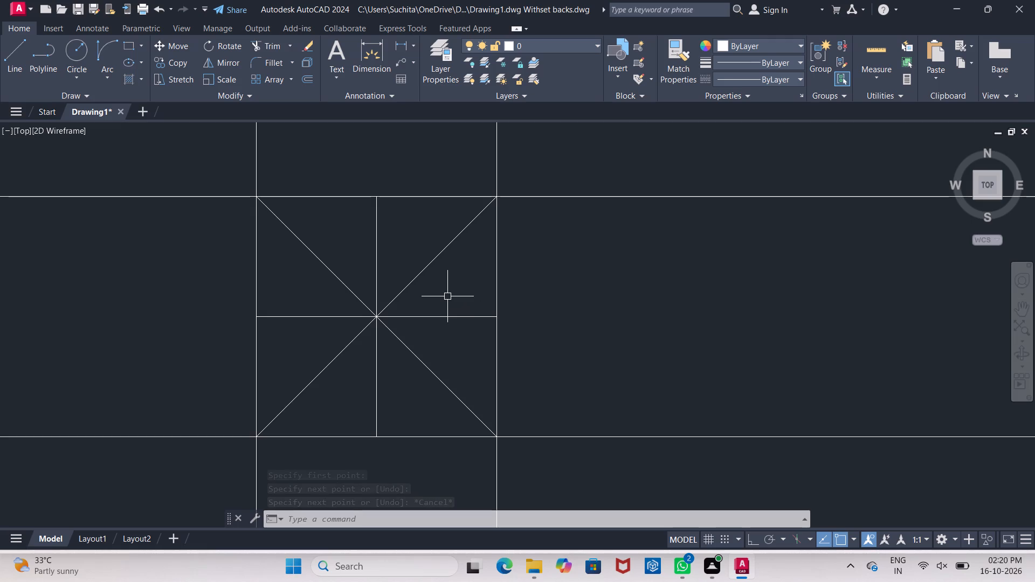
{"action": "scroll", "coordinate": [447, 296], "scroll_direction": "down", "scroll_amount": 5}
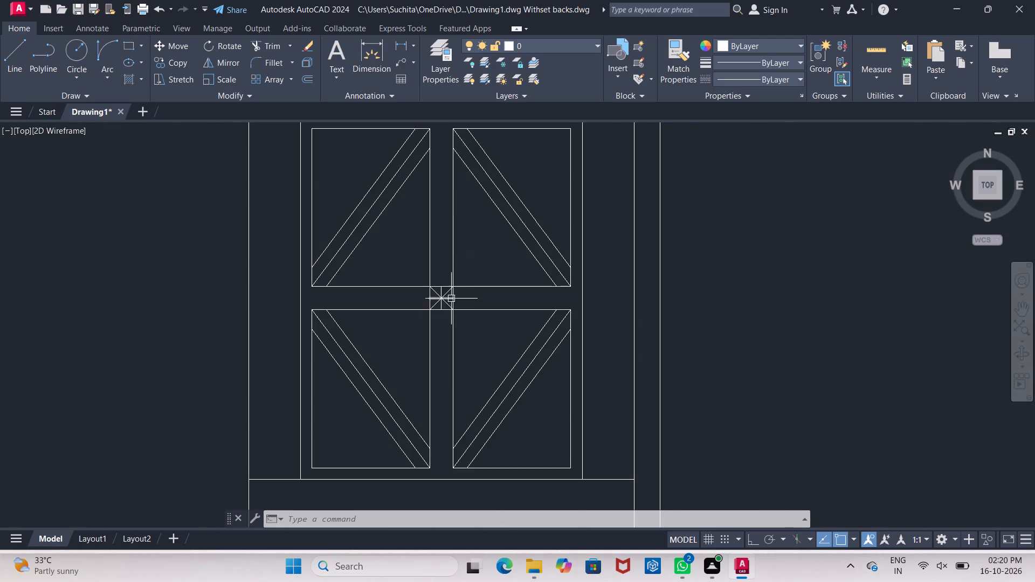
{"action": "scroll", "coordinate": [452, 299], "scroll_direction": "down", "scroll_amount": 3}
{"action": "middle_click_drag", "start_coordinate": [561, 314], "coordinate": [468, 304]}
{"action": "scroll", "coordinate": [357, 271], "scroll_direction": "up", "scroll_amount": 1}
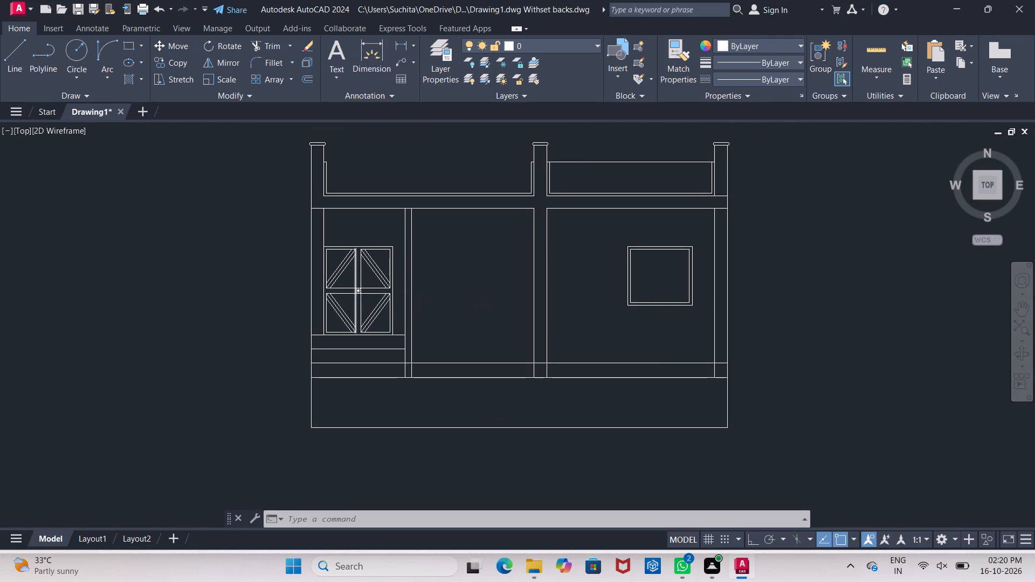
Draw the opposite diagonal of the upper-left pane in two segments, from its upper-left corner through the existing bar's edge to its lower-right corner.
{"action": "scroll", "coordinate": [357, 271], "scroll_direction": "up", "scroll_amount": 1}
{"action": "middle_click_drag", "start_coordinate": [361, 272], "coordinate": [374, 294]}
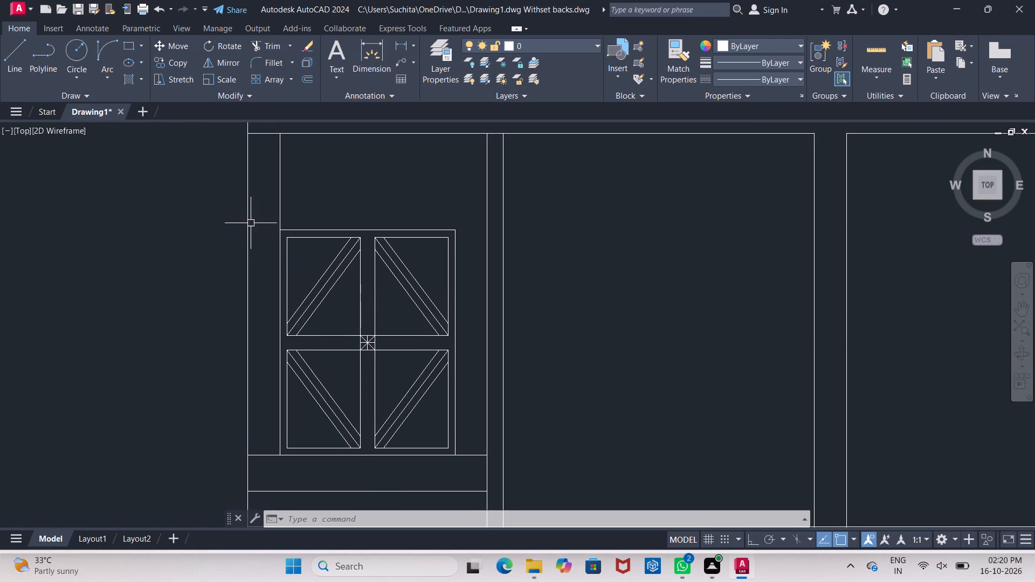
{"action": "left_click", "coordinate": [20, 51]}
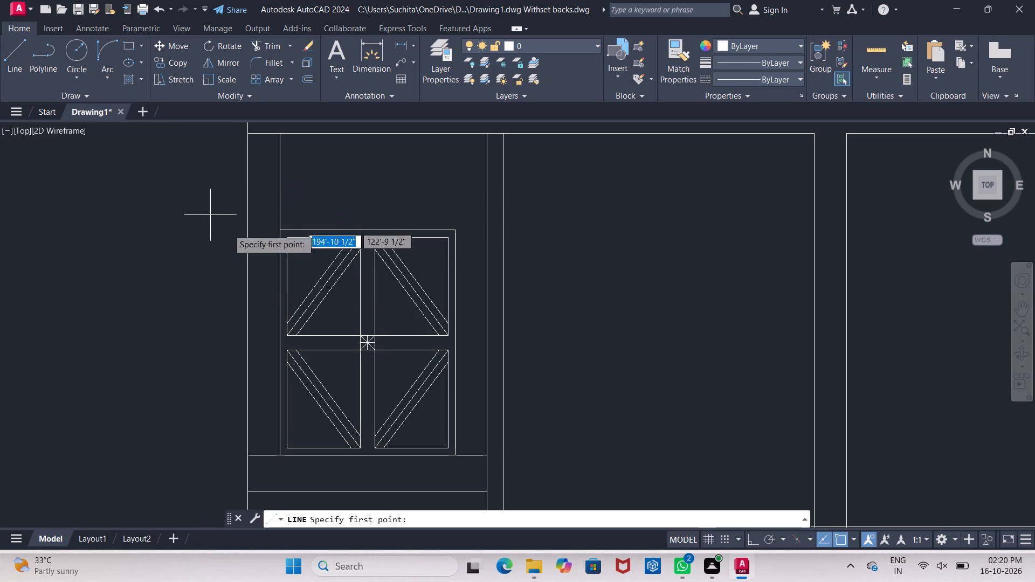
{"action": "left_click", "coordinate": [291, 237]}
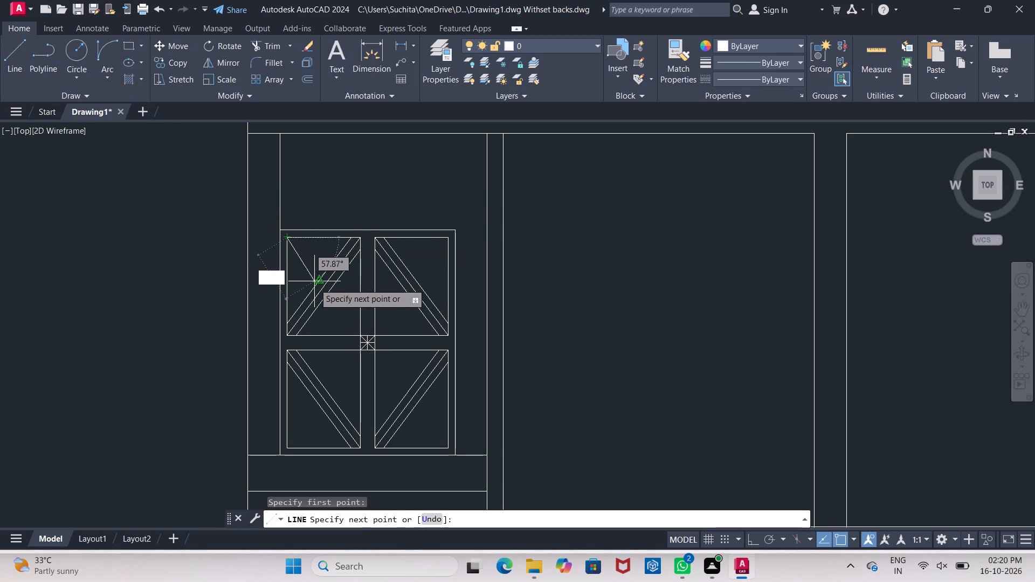
{"action": "left_click", "coordinate": [318, 282]}
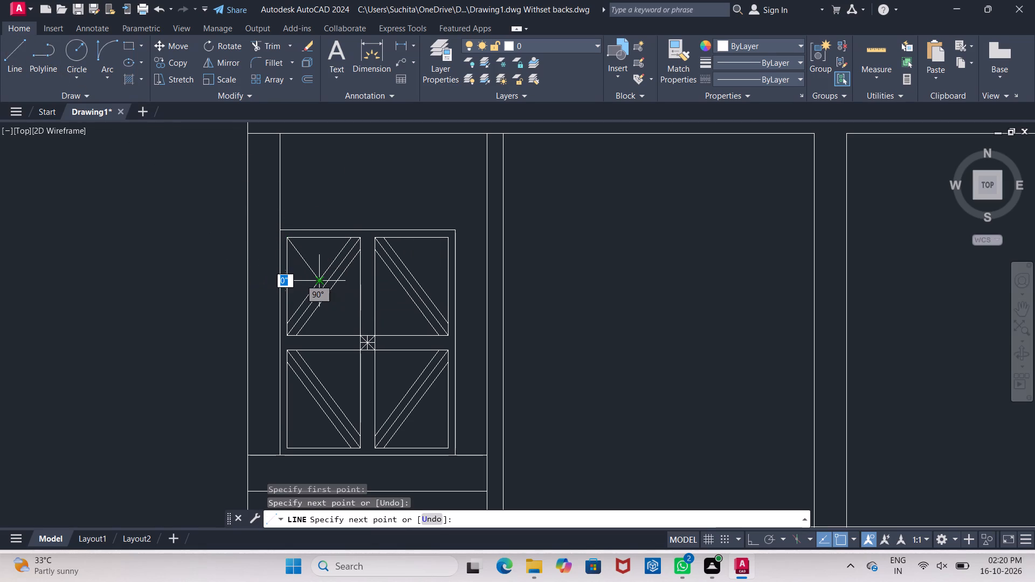
{"action": "key", "text": "Escape"}
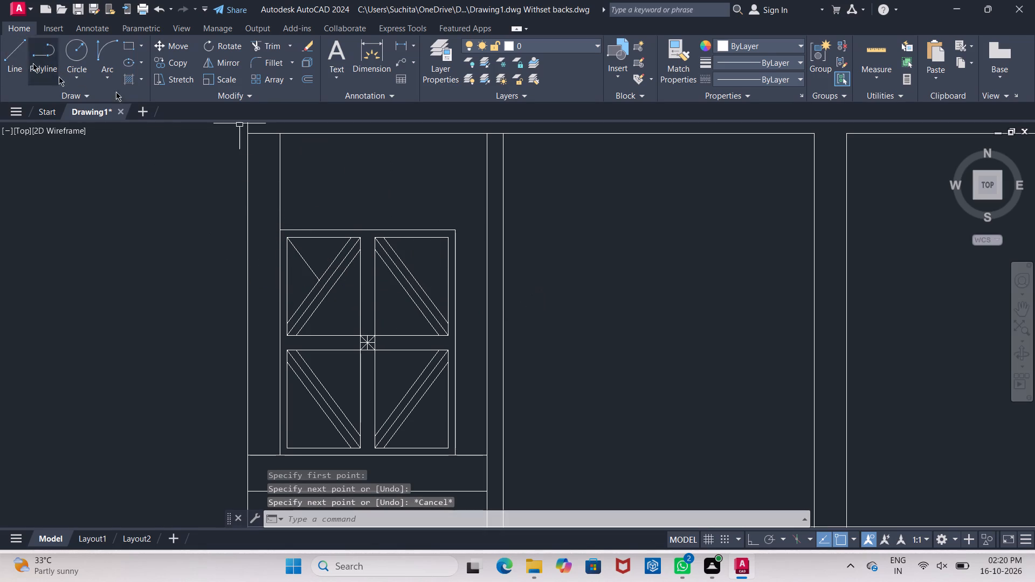
{"action": "left_click", "coordinate": [18, 61]}
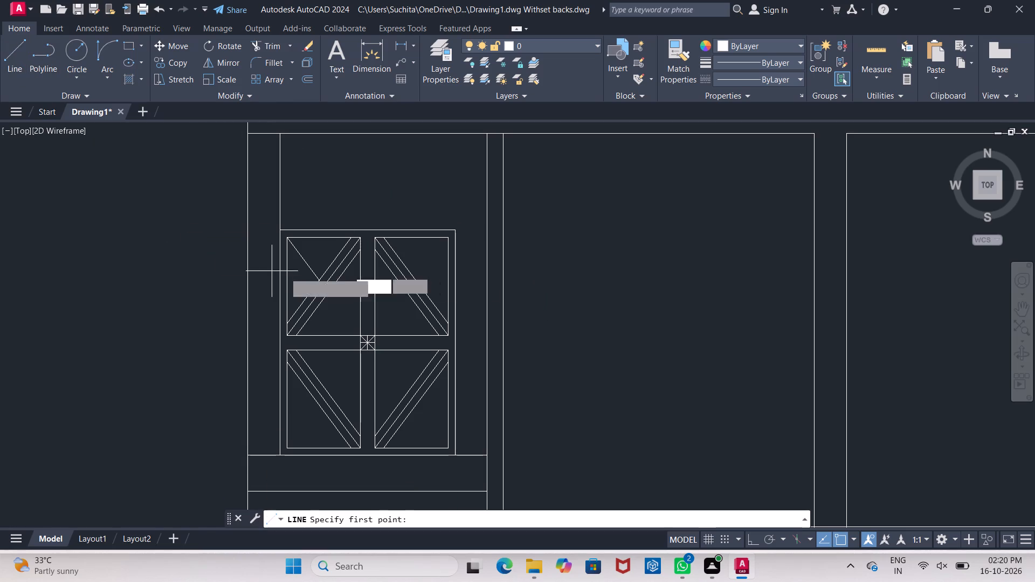
{"action": "scroll", "coordinate": [328, 275], "scroll_direction": "up", "scroll_amount": 3}
{"action": "middle_click_drag", "start_coordinate": [342, 278], "coordinate": [329, 250]}
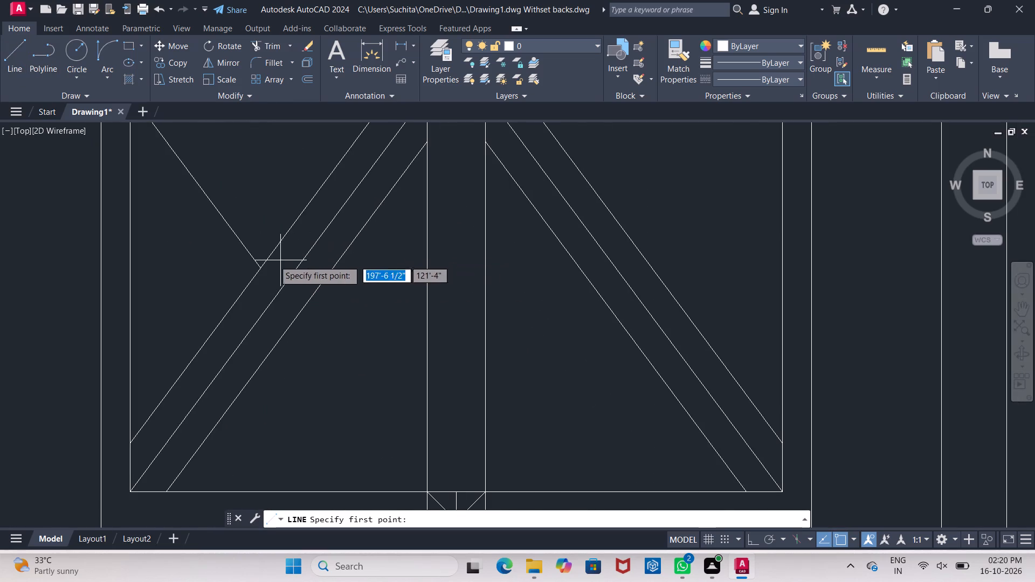
{"action": "left_click", "coordinate": [263, 268]}
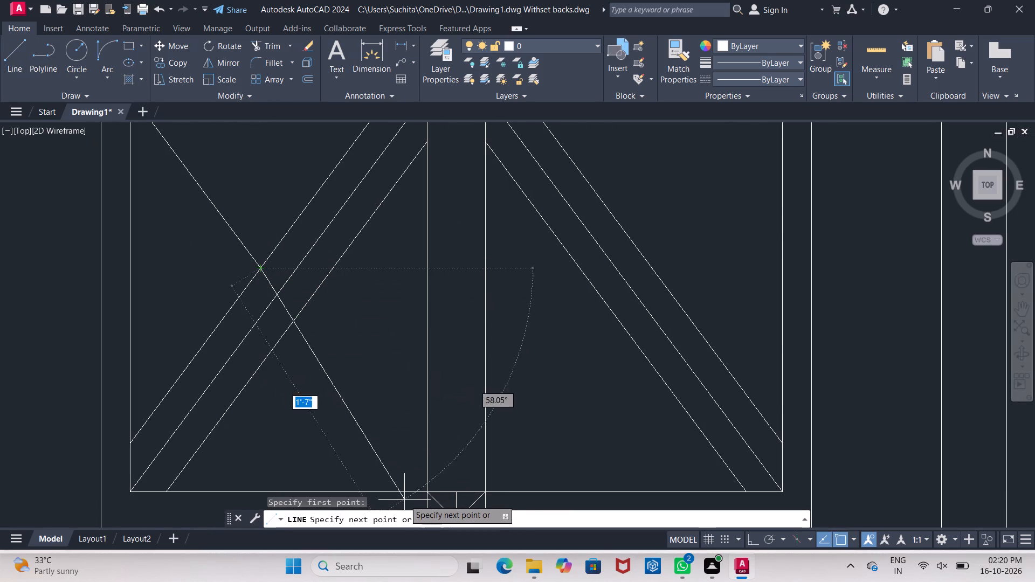
{"action": "left_click", "coordinate": [425, 495]}
{"action": "key", "text": "Escape"}
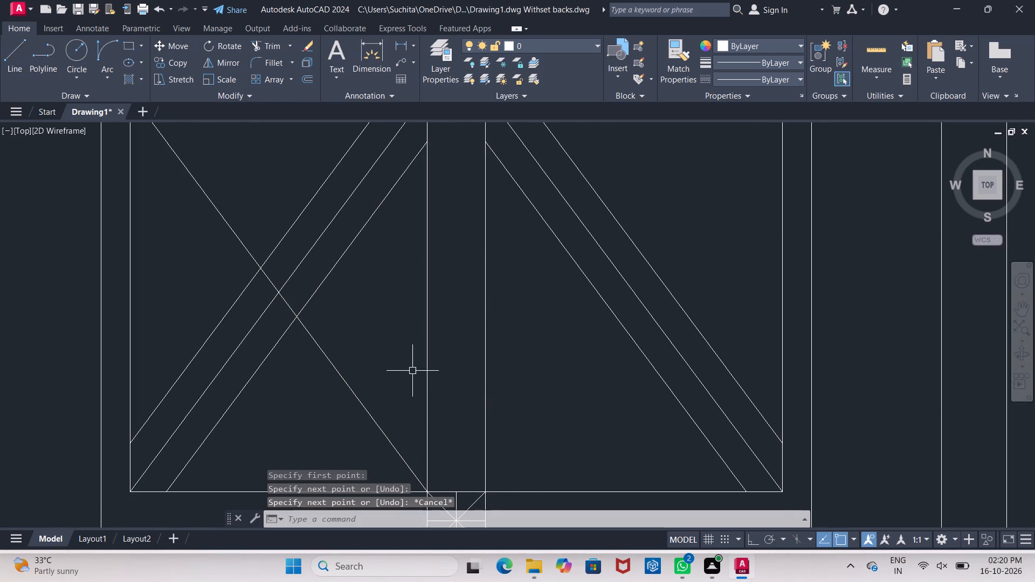
Offset both segments of the upper-left pane's new diagonal 2" to each side.
{"action": "scroll", "coordinate": [412, 370], "scroll_direction": "down", "scroll_amount": 1}
{"action": "key", "text": "o"}
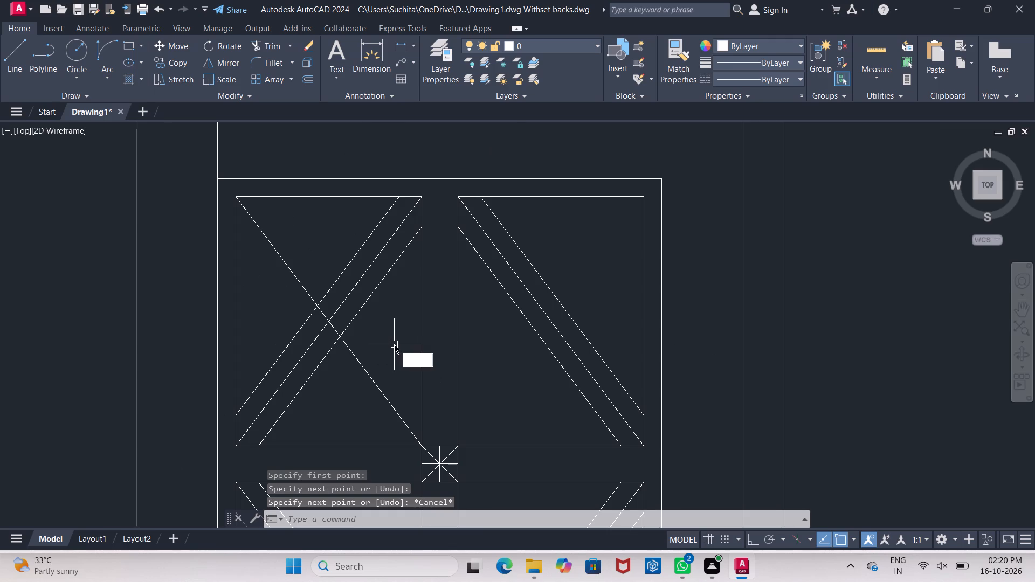
{"action": "key", "text": "Return"}
{"action": "key", "text": "2"}
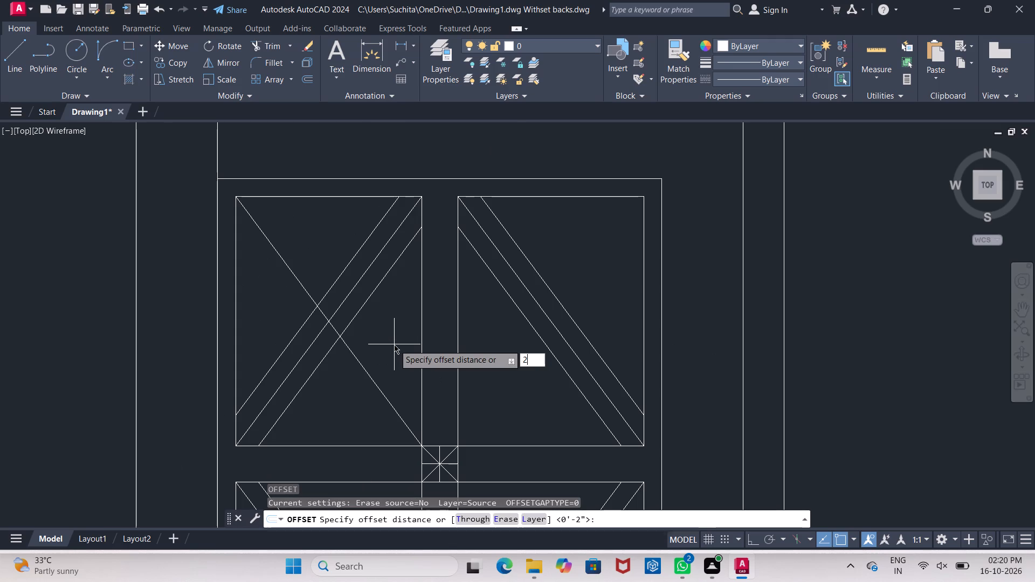
{"action": "key", "text": "shift+quotedbl"}
{"action": "key", "text": "Return"}
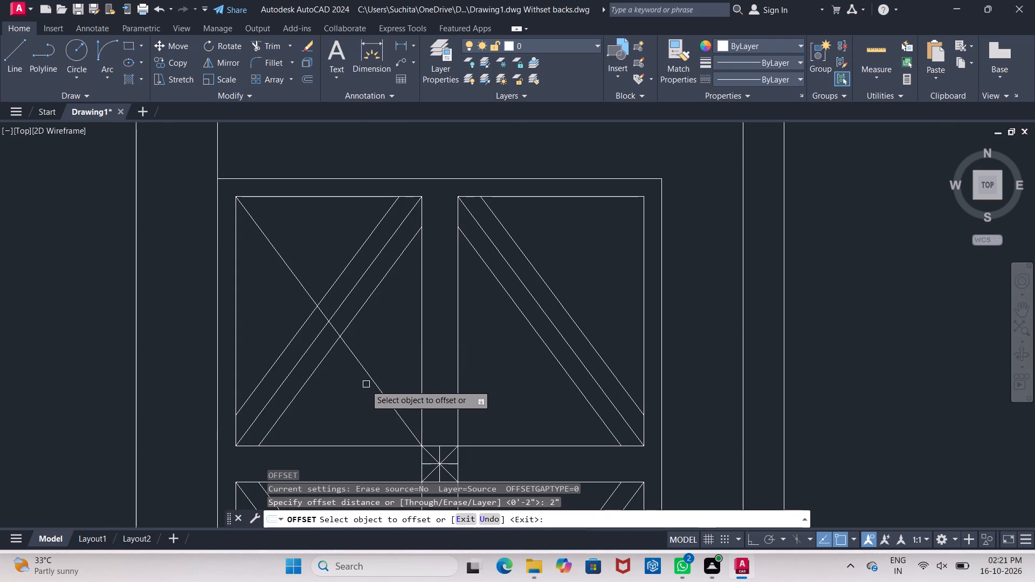
{"action": "left_click", "coordinate": [371, 378]}
{"action": "left_click", "coordinate": [379, 357]}
{"action": "left_click", "coordinate": [371, 377]}
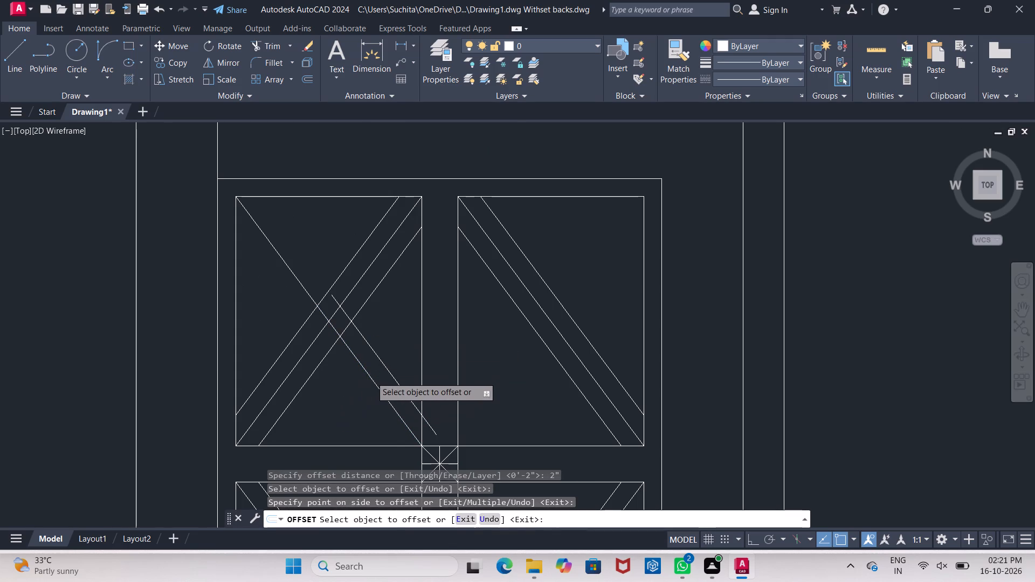
{"action": "left_click", "coordinate": [327, 404]}
{"action": "left_click", "coordinate": [294, 284]}
{"action": "left_click", "coordinate": [298, 279]}
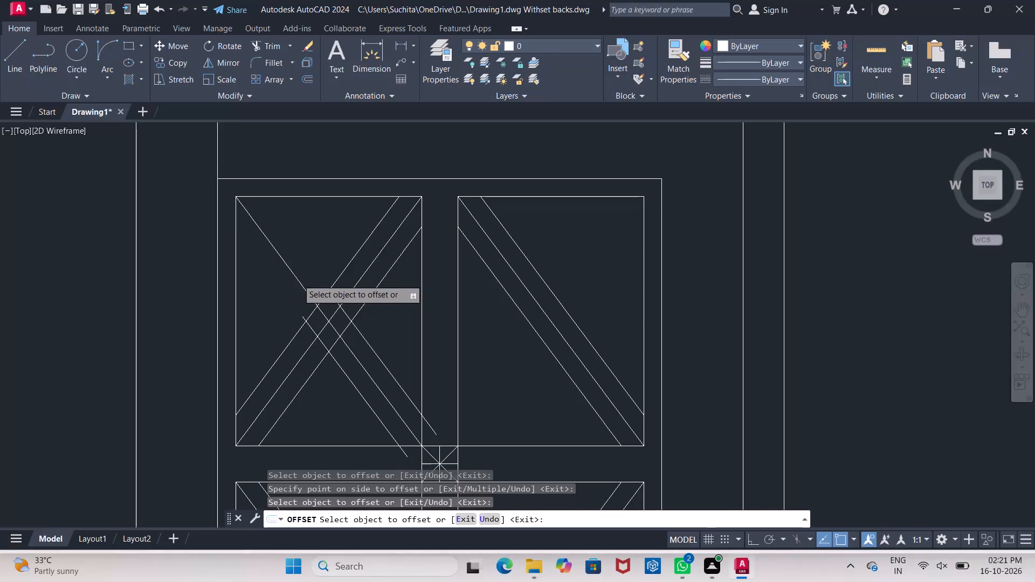
{"action": "left_click", "coordinate": [346, 255]}
{"action": "left_click", "coordinate": [308, 286]}
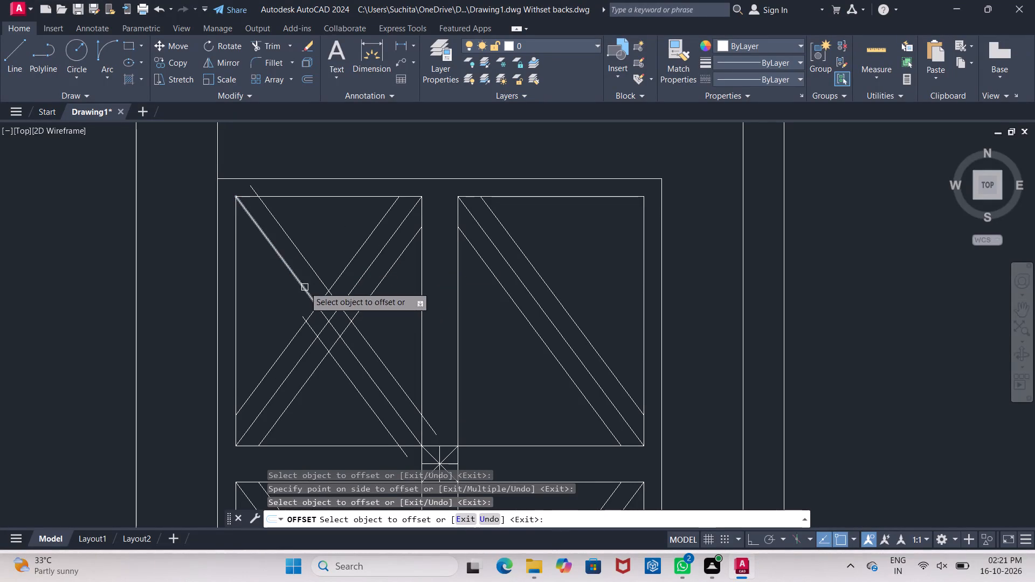
{"action": "left_click", "coordinate": [305, 287]}
{"action": "left_click", "coordinate": [279, 314]}
{"action": "key", "text": "Escape"}
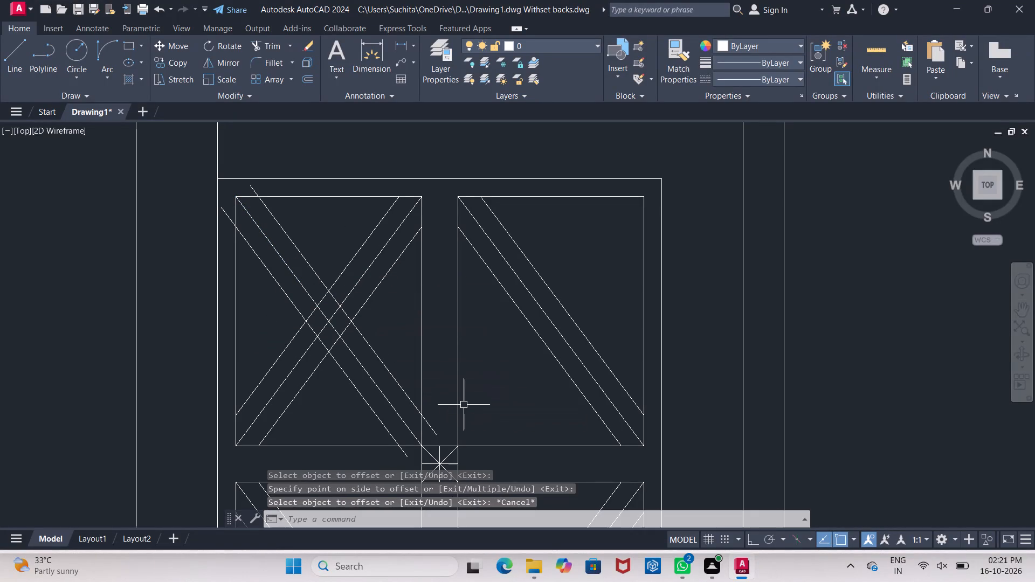
Trim the overhanging upper and lower ends of the new offset diagonals at the upper-left pane's frame lines.
{"action": "type", "text": "tr"}
{"action": "key", "text": "Return"}
{"action": "key", "text": "Return"}
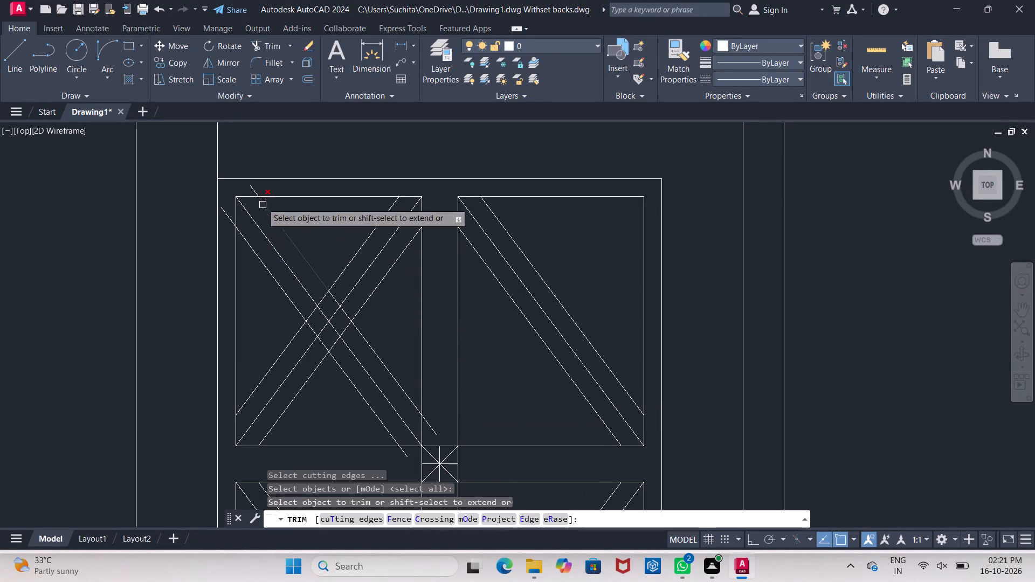
{"action": "left_click", "coordinate": [253, 188]}
{"action": "left_click", "coordinate": [223, 212]}
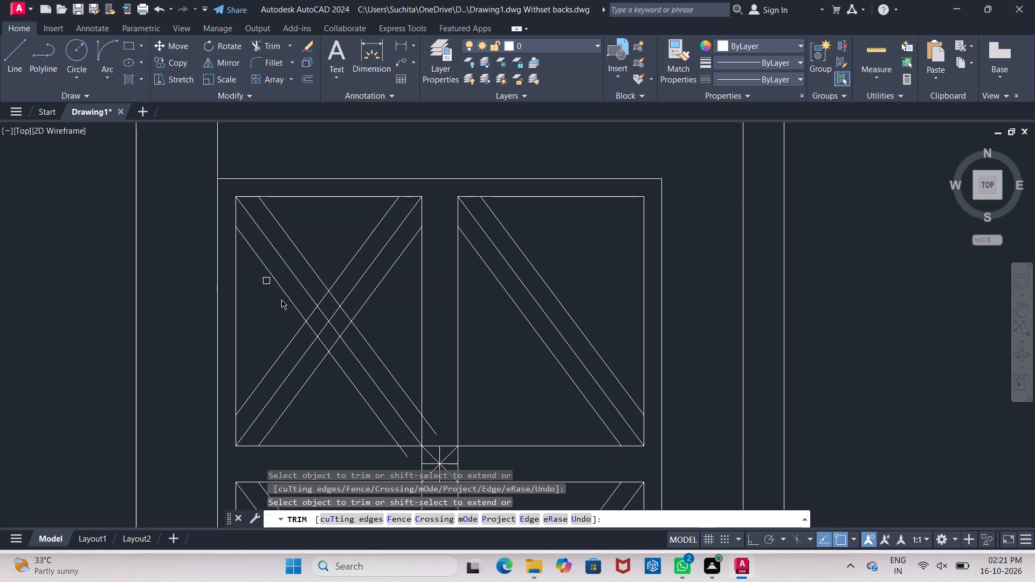
{"action": "left_click", "coordinate": [403, 455]}
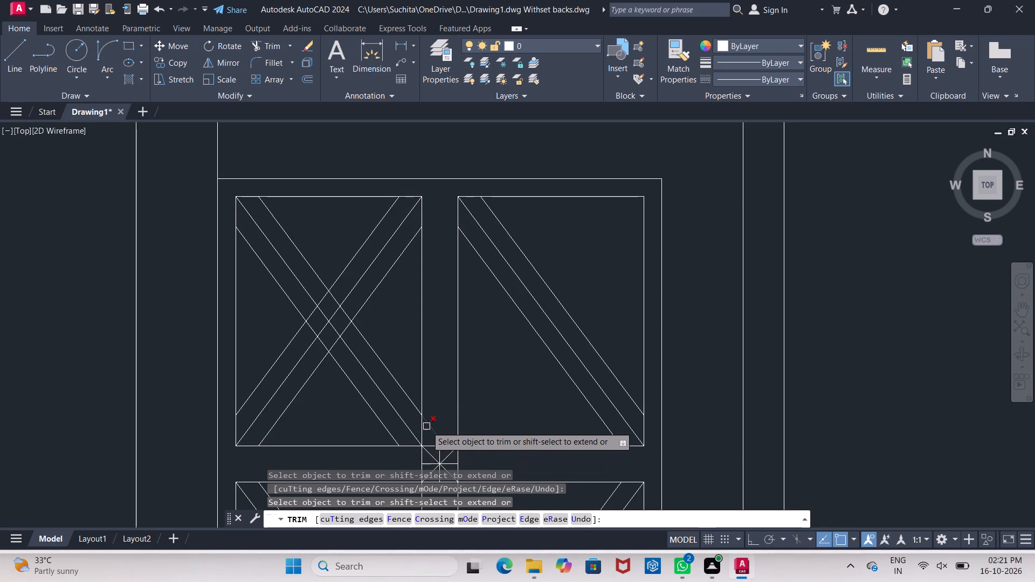
{"action": "left_click", "coordinate": [429, 426]}
Trim the three new diagonals inside the existing crossing bar, along with that bar's centre line up to the crossing.
{"action": "scroll", "coordinate": [332, 371], "scroll_direction": "up", "scroll_amount": 2}
{"action": "middle_click_drag", "start_coordinate": [328, 383], "coordinate": [328, 397]}
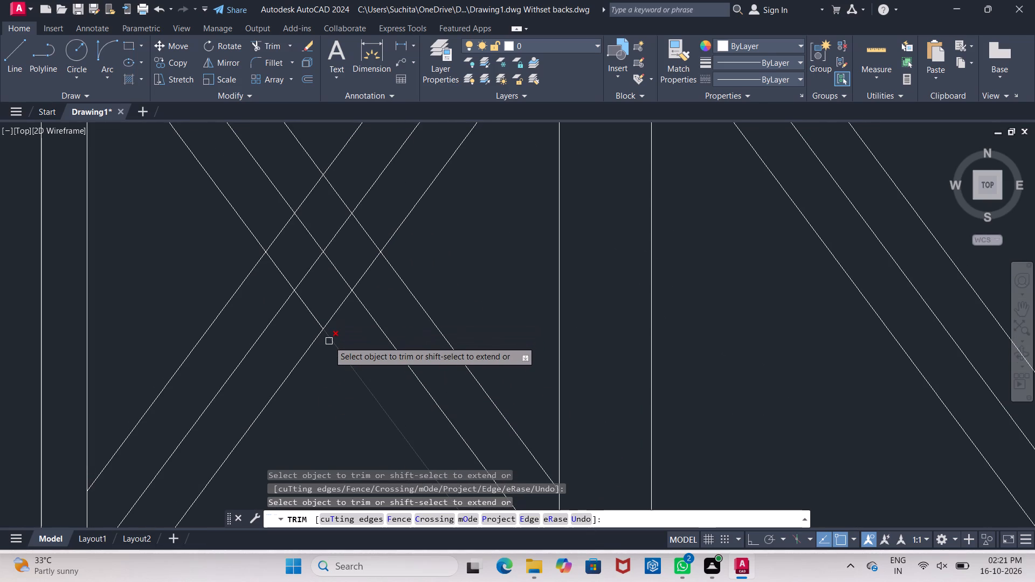
{"action": "left_click", "coordinate": [284, 275]}
{"action": "left_click", "coordinate": [288, 297]}
{"action": "left_click", "coordinate": [307, 308]}
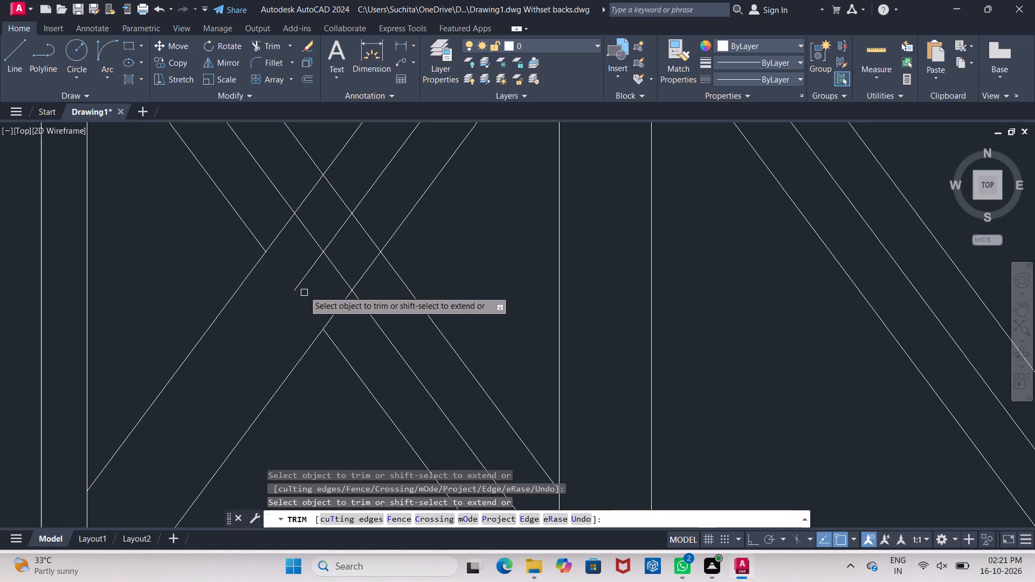
{"action": "left_click", "coordinate": [301, 279]}
{"action": "left_click", "coordinate": [311, 240]}
{"action": "middle_click_drag", "start_coordinate": [313, 247], "coordinate": [312, 304]}
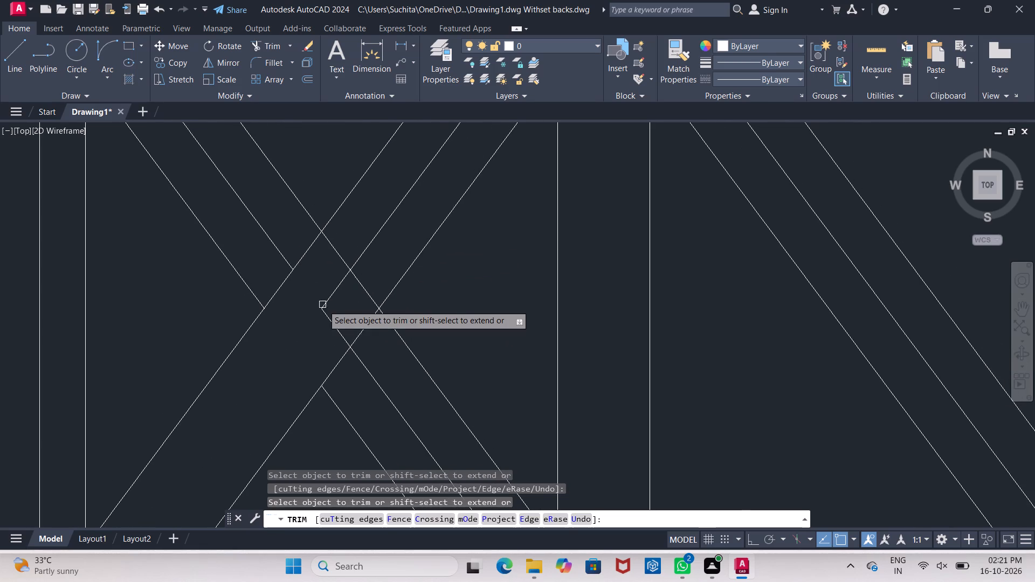
{"action": "left_click", "coordinate": [332, 320]}
{"action": "left_click", "coordinate": [333, 296]}
{"action": "left_click", "coordinate": [341, 253]}
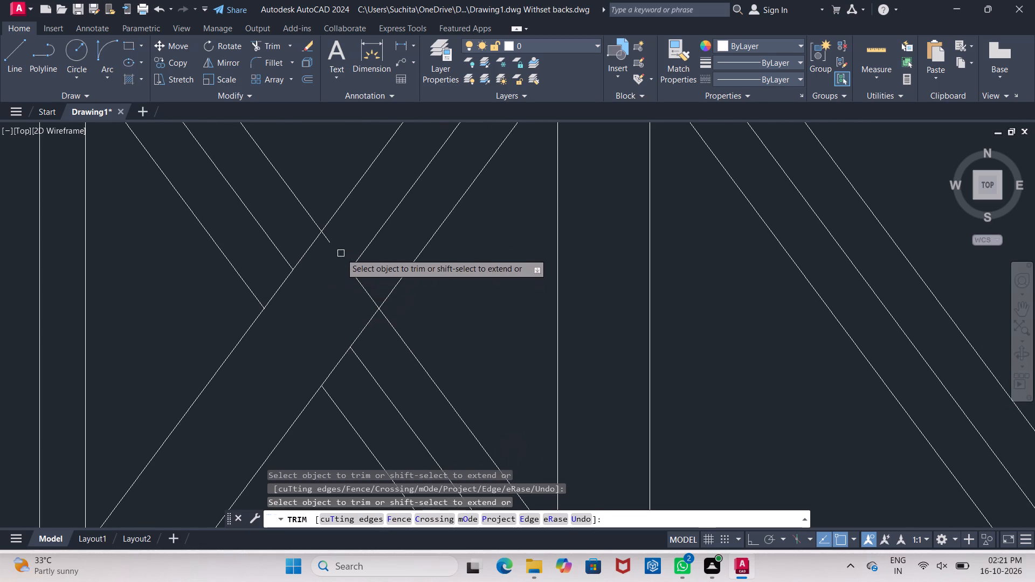
{"action": "left_click", "coordinate": [330, 241]}
{"action": "left_click", "coordinate": [360, 286]}
{"action": "scroll", "coordinate": [361, 286], "scroll_direction": "down", "scroll_amount": 2}
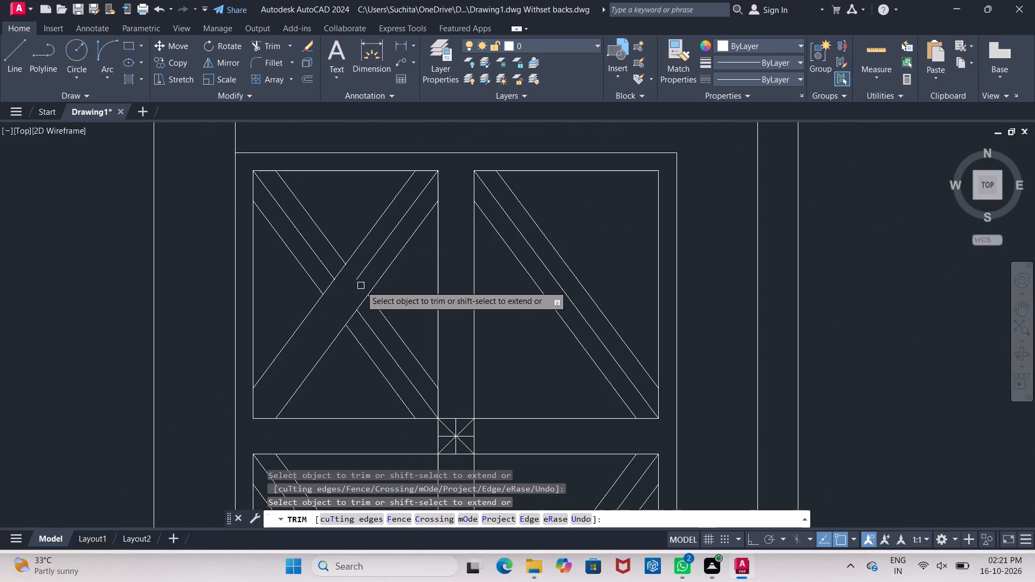
Remove the leftover upper piece of the crossing bar's centre line in the upper-left pane.
{"action": "scroll", "coordinate": [352, 290], "scroll_direction": "up", "scroll_amount": 1}
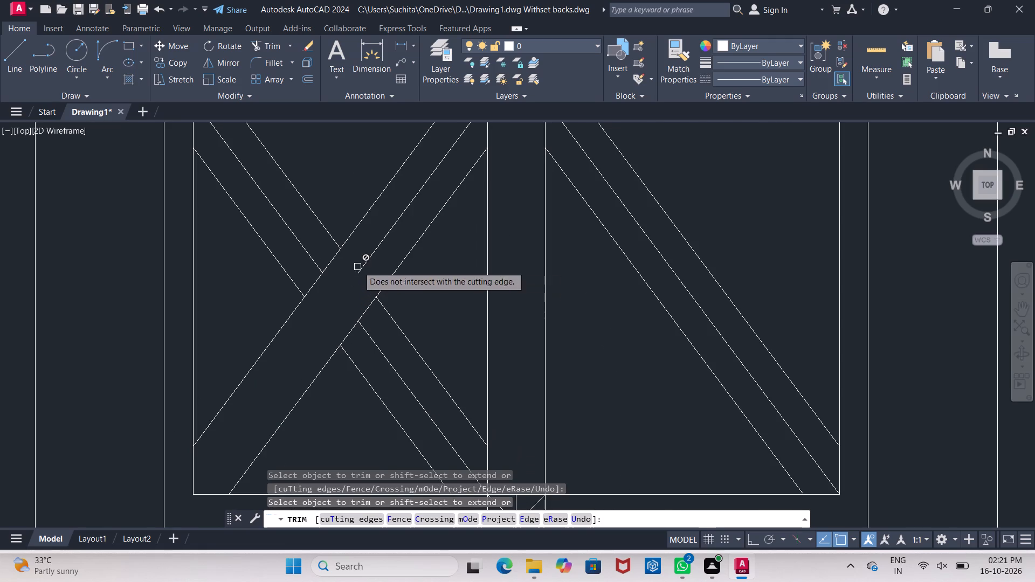
{"action": "left_click", "coordinate": [358, 266]}
{"action": "left_click", "coordinate": [360, 269]}
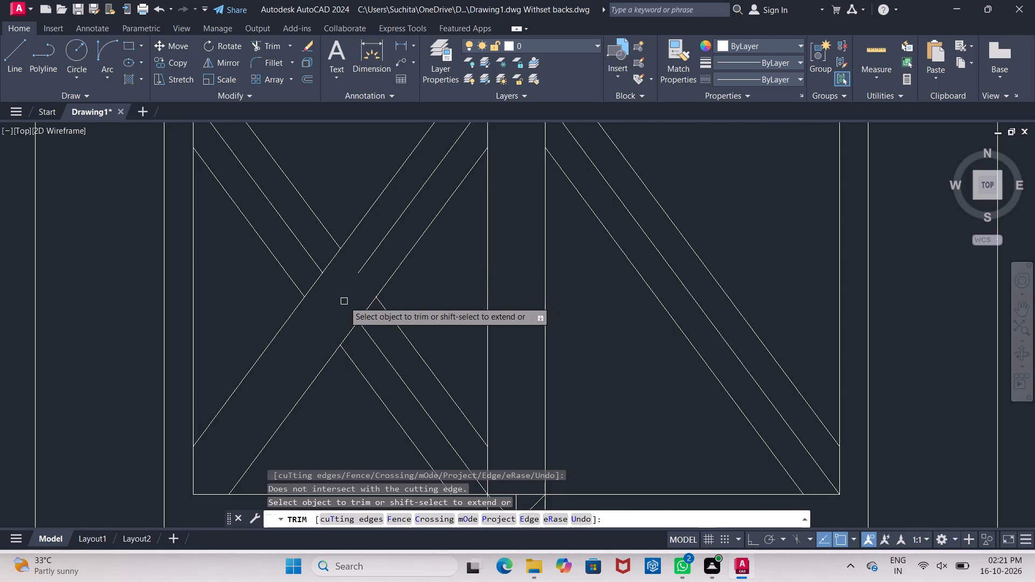
{"action": "middle_click_drag", "start_coordinate": [344, 301], "coordinate": [288, 348]}
{"action": "double_click", "coordinate": [329, 285]}
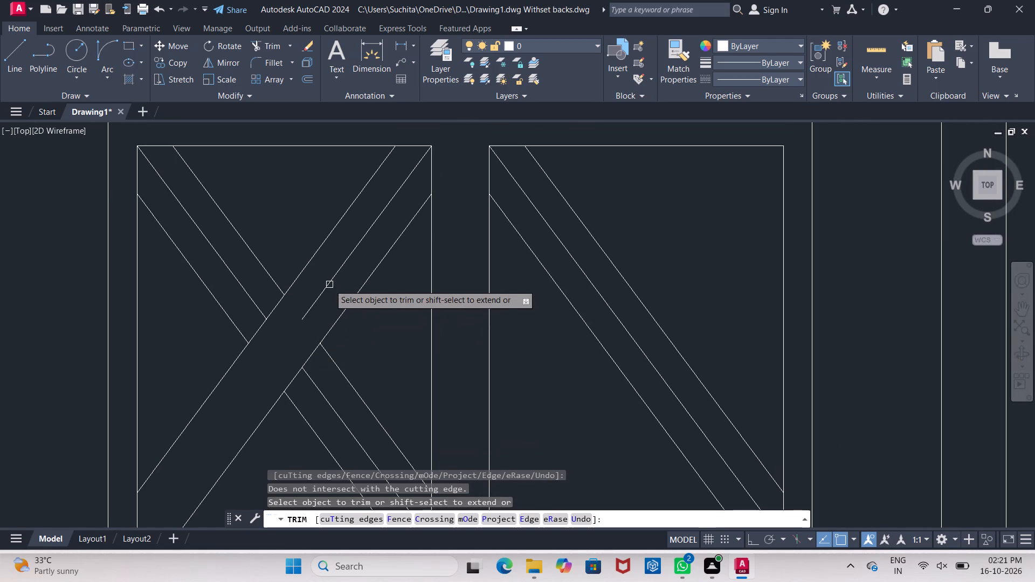
{"action": "key", "text": "Escape"}
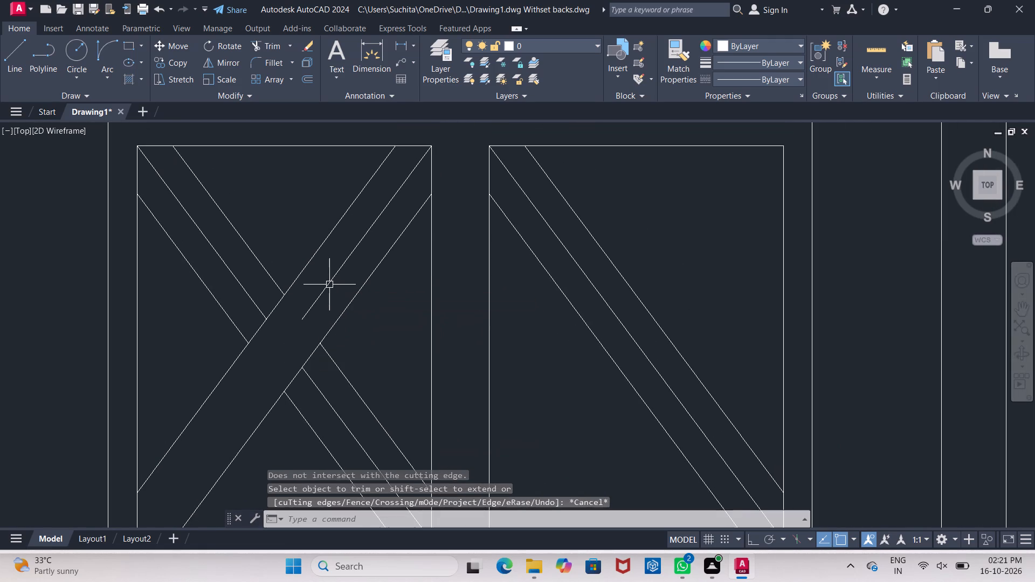
{"action": "left_click", "coordinate": [329, 285]}
{"action": "key", "text": "Delete"}
{"action": "scroll", "coordinate": [329, 286], "scroll_direction": "down", "scroll_amount": 2}
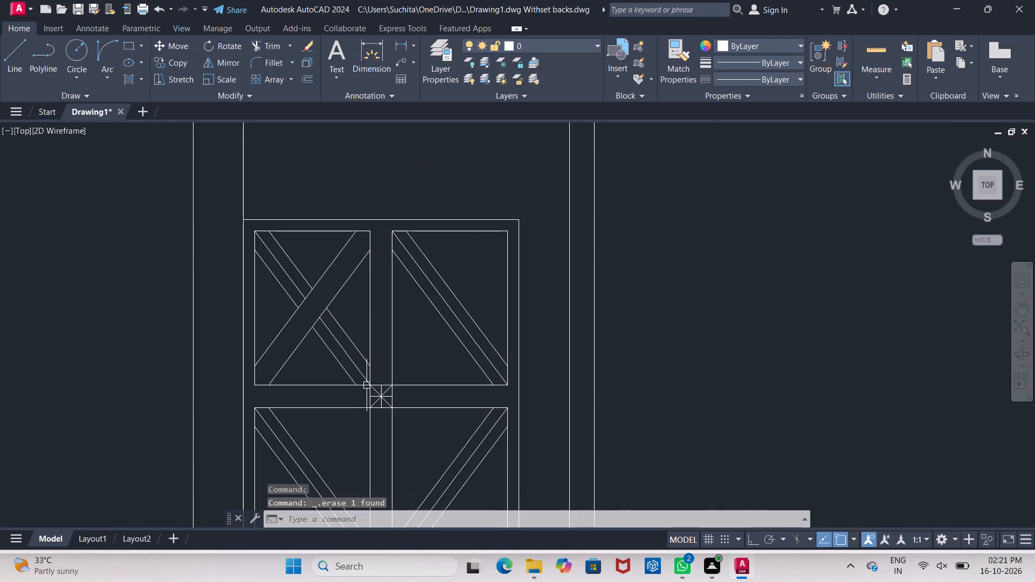
{"action": "scroll", "coordinate": [325, 375], "scroll_direction": "down", "scroll_amount": 1}
{"action": "scroll", "coordinate": [320, 357], "scroll_direction": "up", "scroll_amount": 1}
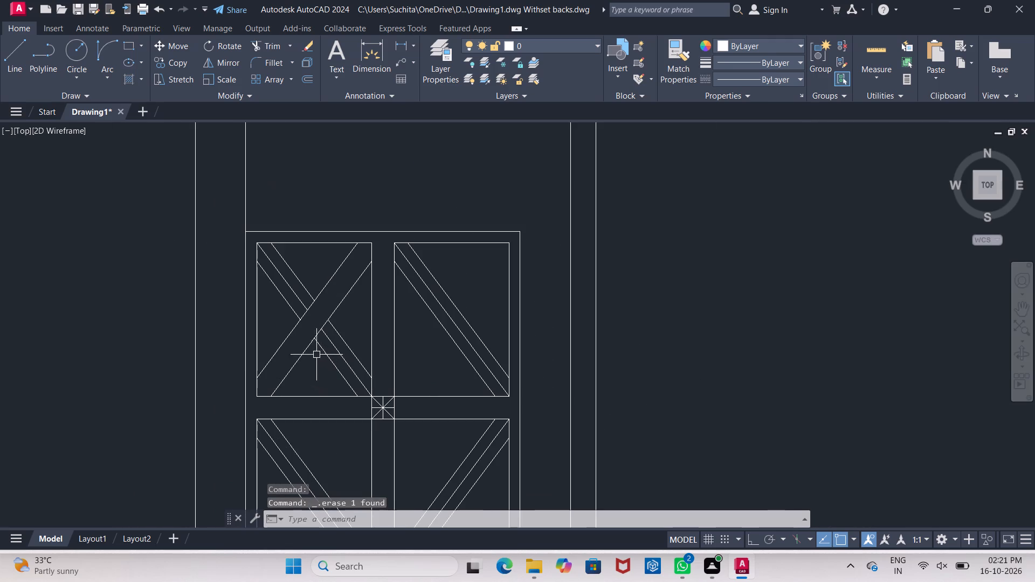
Draw the rising diagonal's centre line, about 2'-10 1/2" long, from the upper-left pane's lower-left corner to its upper-right corner.
{"action": "scroll", "coordinate": [315, 325], "scroll_direction": "up", "scroll_amount": 1}
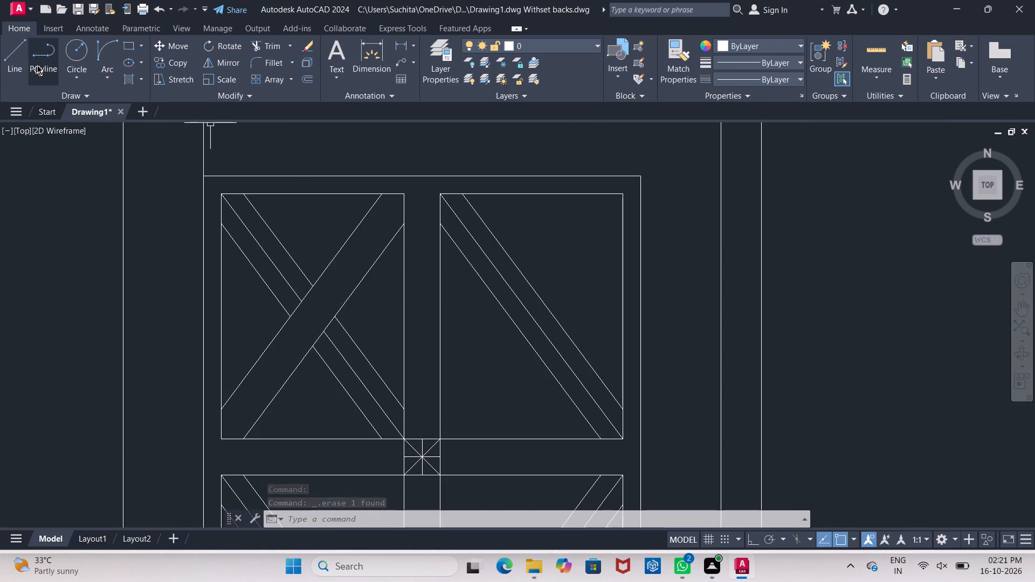
{"action": "left_click", "coordinate": [5, 64]}
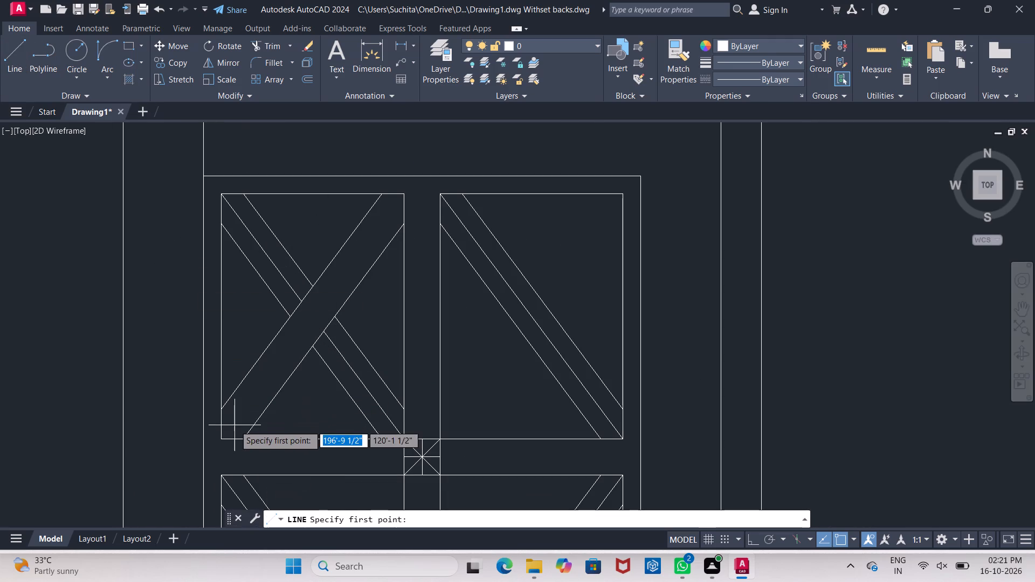
{"action": "left_click", "coordinate": [227, 435]}
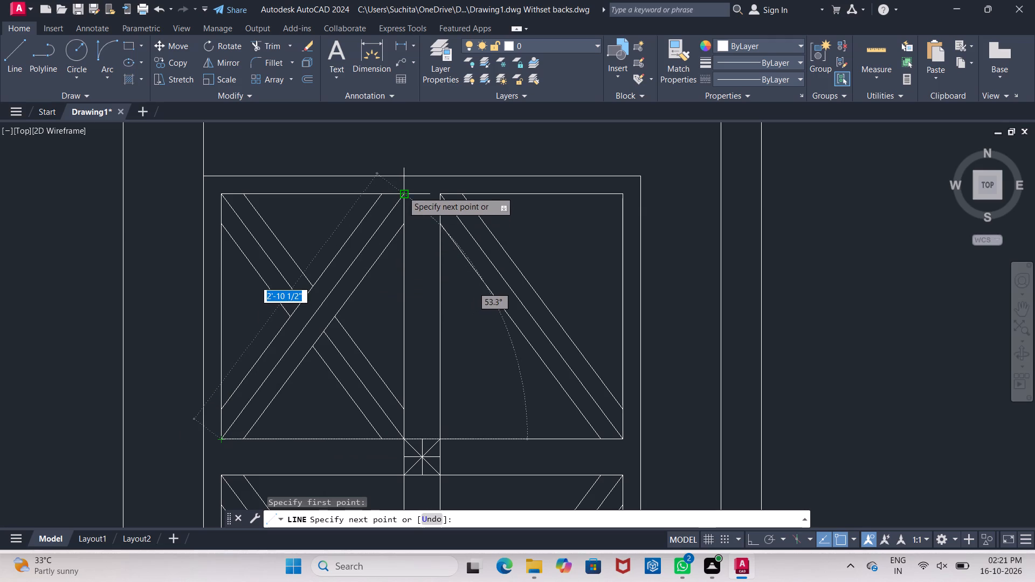
{"action": "left_click", "coordinate": [403, 191]}
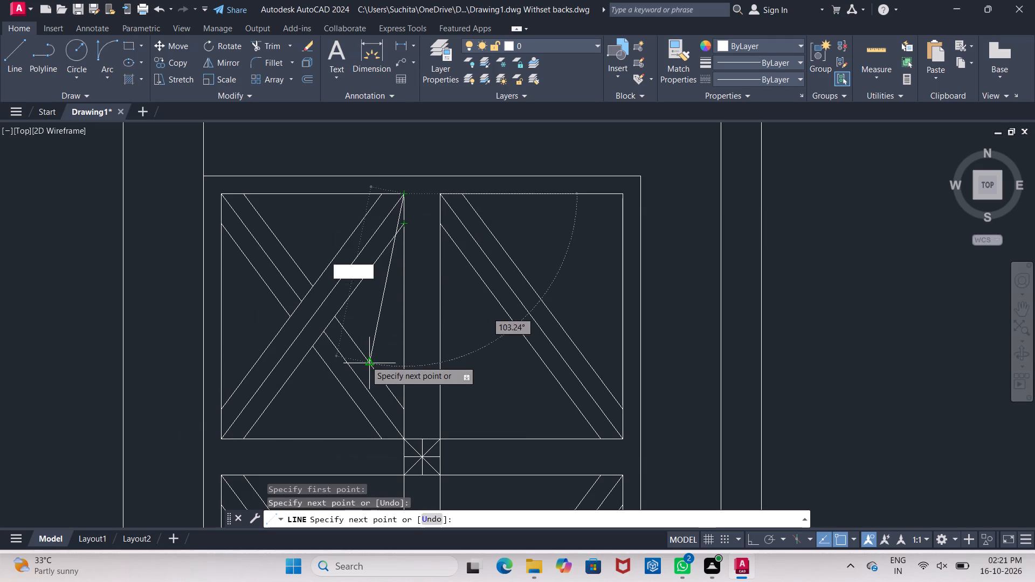
{"action": "key", "text": "Escape"}
Draw a line across the rising bar to bridge the gap in the falling bar's lower edge at the upper-left pane's crossing.
{"action": "scroll", "coordinate": [318, 336], "scroll_direction": "up", "scroll_amount": 3}
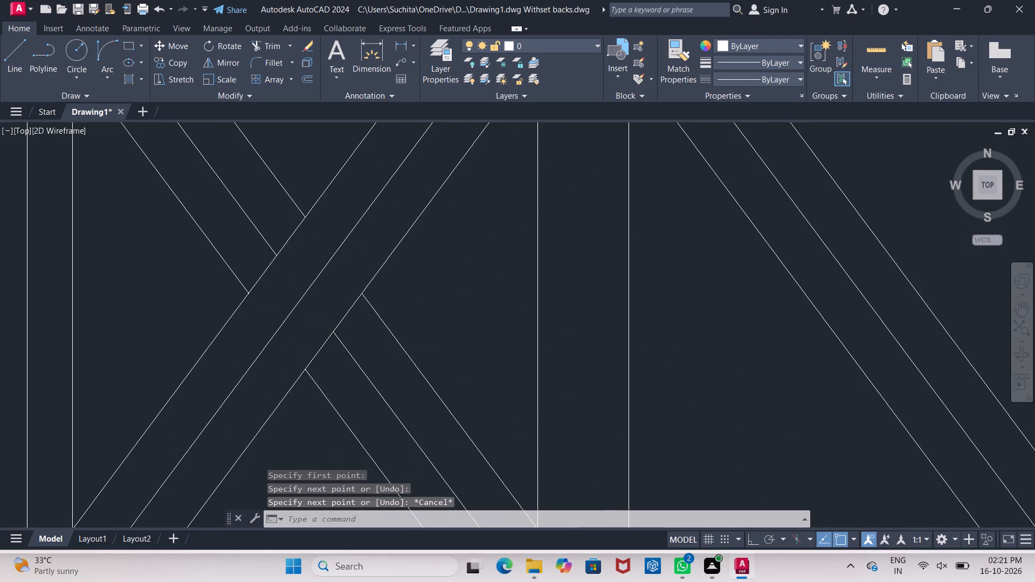
{"action": "key", "text": "Escape"}
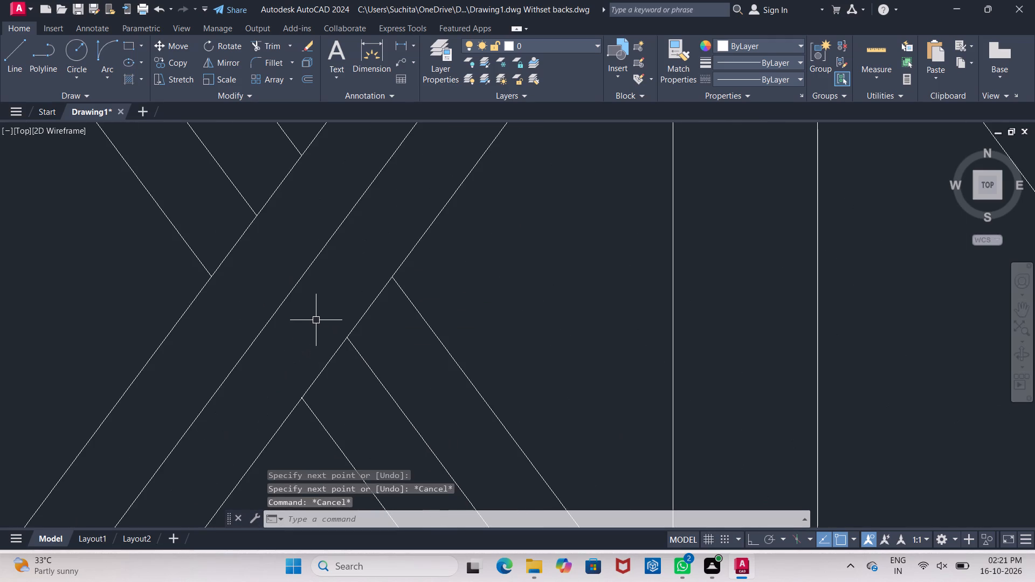
{"action": "left_click", "coordinate": [26, 51]}
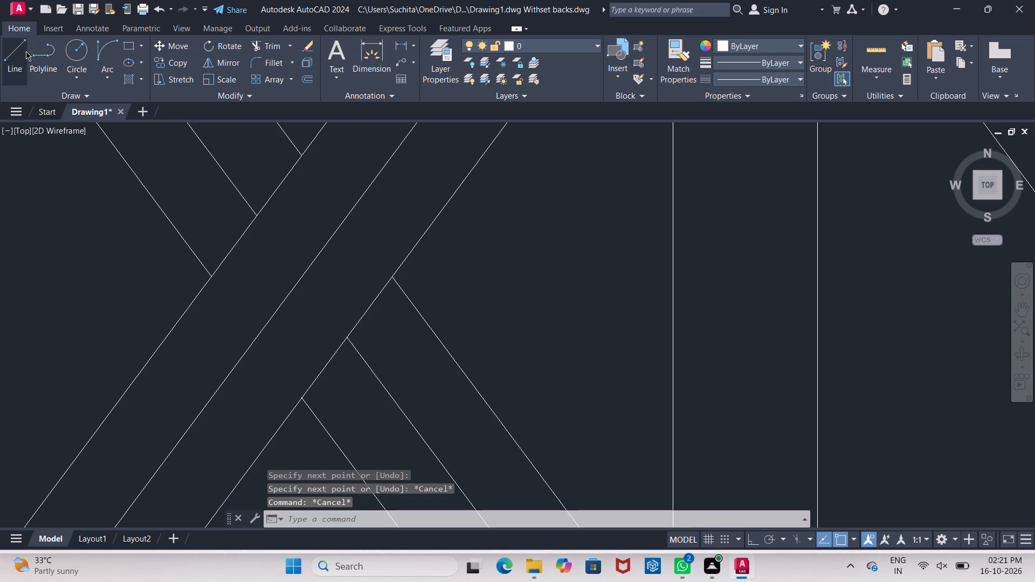
{"action": "left_click", "coordinate": [211, 279]}
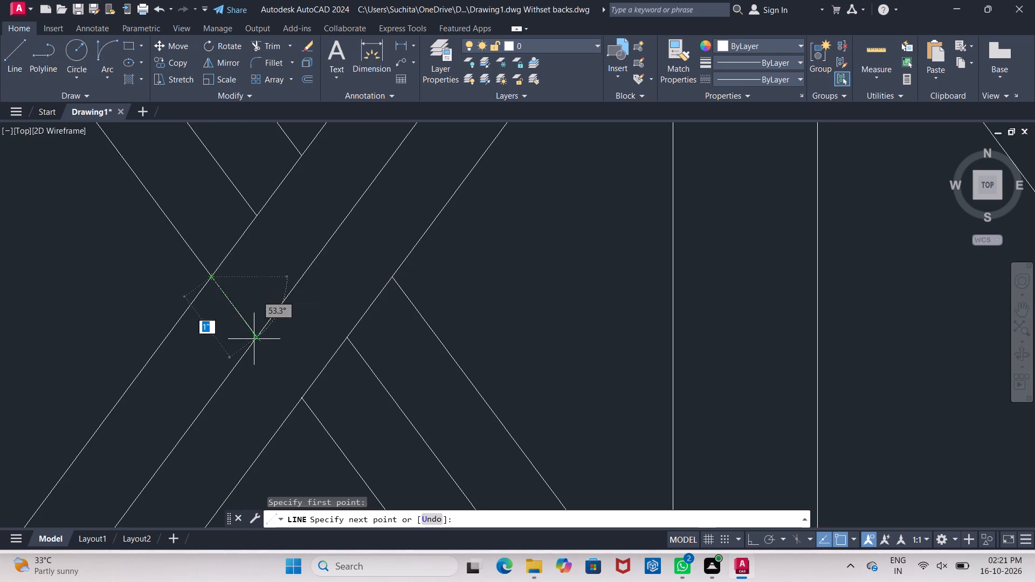
{"action": "left_click", "coordinate": [302, 400]}
{"action": "key", "text": "Escape"}
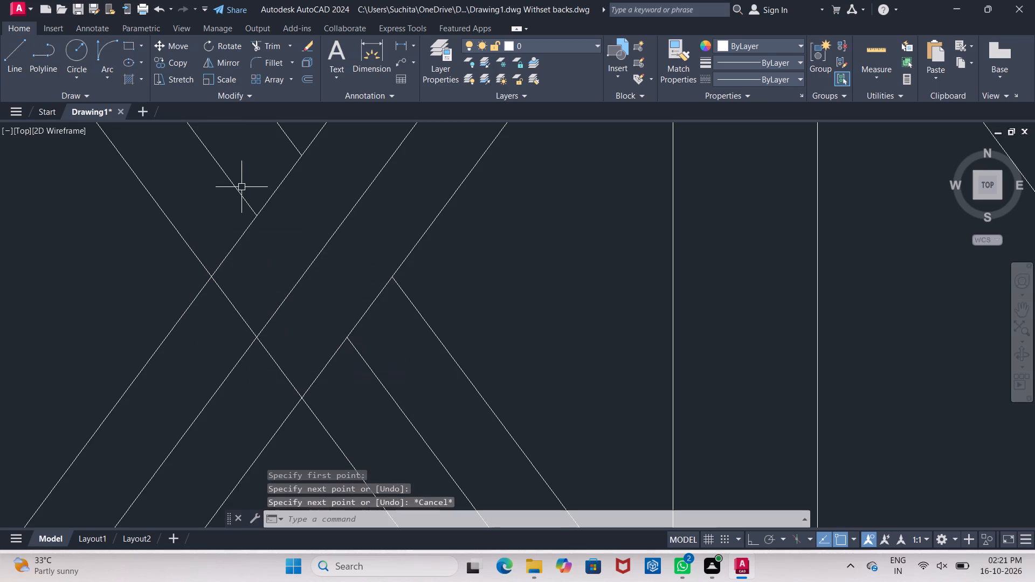
Stretch the falling bar's upper centre-line and upper-edge segments across the rising bar to meet their lower segments.
{"action": "left_click", "coordinate": [237, 189]}
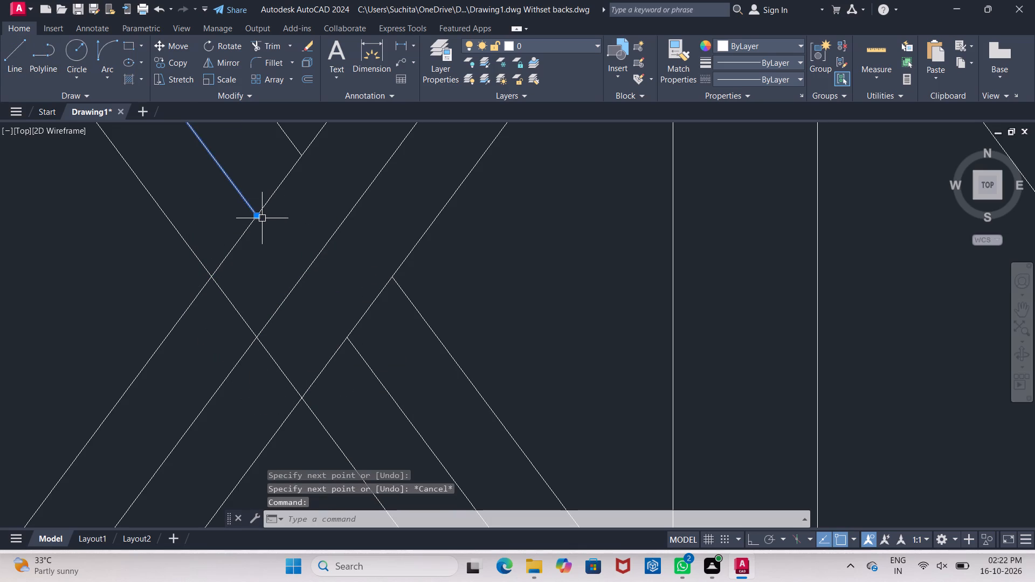
{"action": "left_click", "coordinate": [253, 218]}
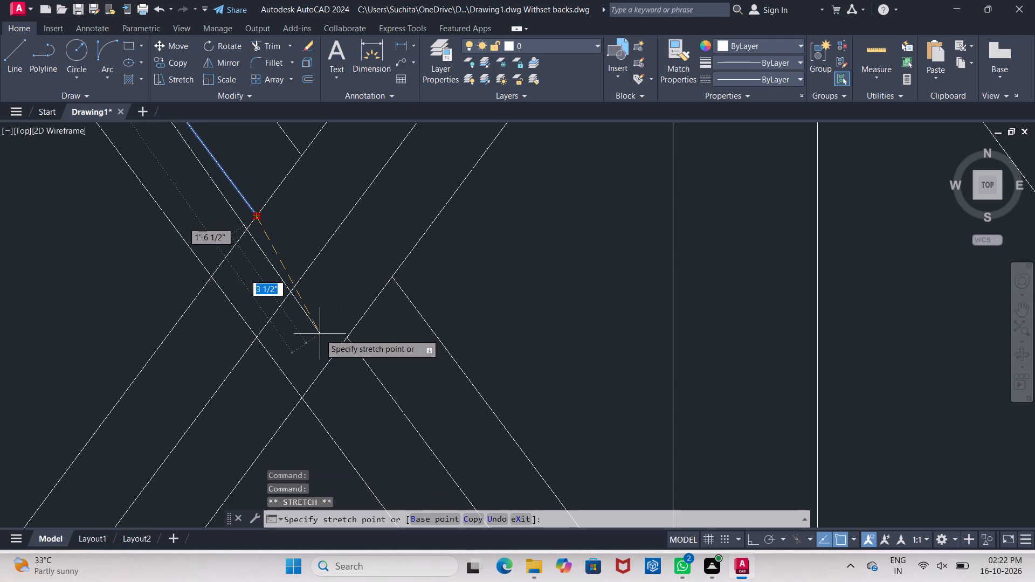
{"action": "left_click", "coordinate": [348, 336]}
{"action": "middle_click_drag", "start_coordinate": [376, 310], "coordinate": [337, 359]}
{"action": "scroll", "coordinate": [376, 310], "scroll_direction": "down", "scroll_amount": 1}
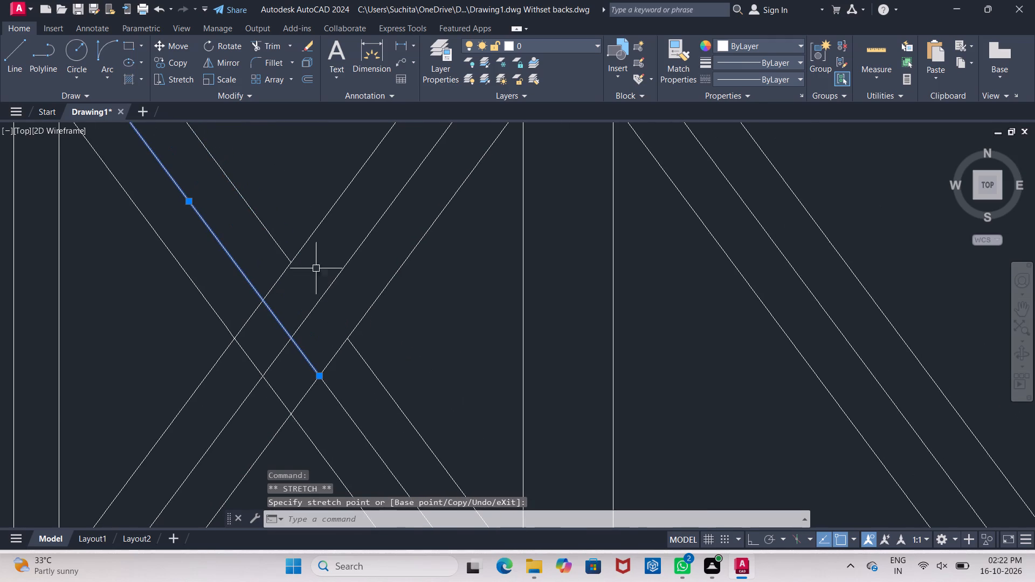
{"action": "left_click", "coordinate": [287, 252]}
{"action": "left_click", "coordinate": [294, 261]}
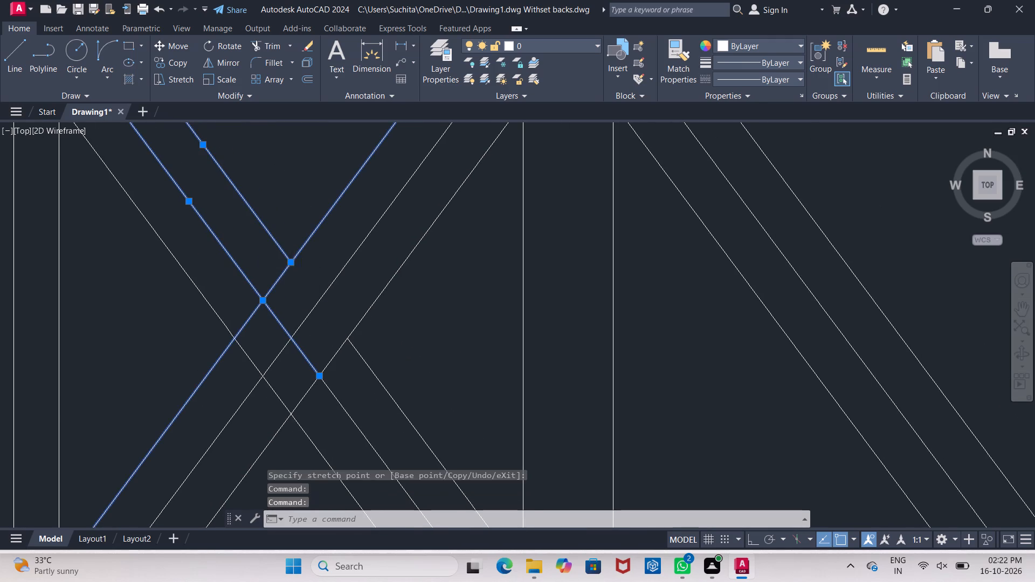
{"action": "left_click", "coordinate": [291, 264]}
{"action": "left_click", "coordinate": [350, 337]}
{"action": "key", "text": "Escape"}
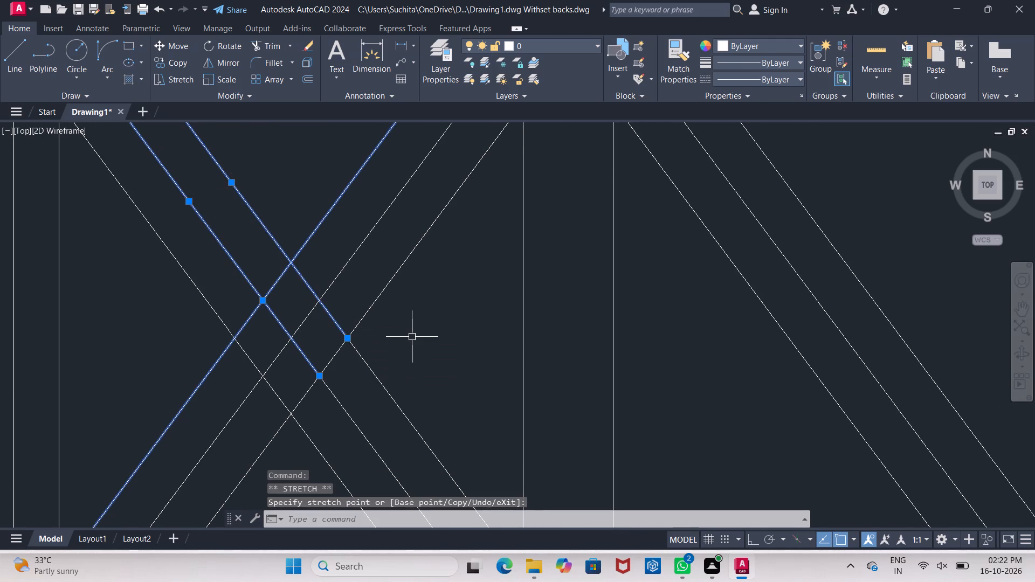
{"action": "key", "text": "Escape"}
Remove both bars' centre-line pieces inside the diamond where they cross in the upper-left pane, trimming them and erasing the leftover piece.
{"action": "middle_click_drag", "start_coordinate": [420, 335], "coordinate": [427, 304]}
{"action": "scroll", "coordinate": [427, 304], "scroll_direction": "down", "scroll_amount": 1}
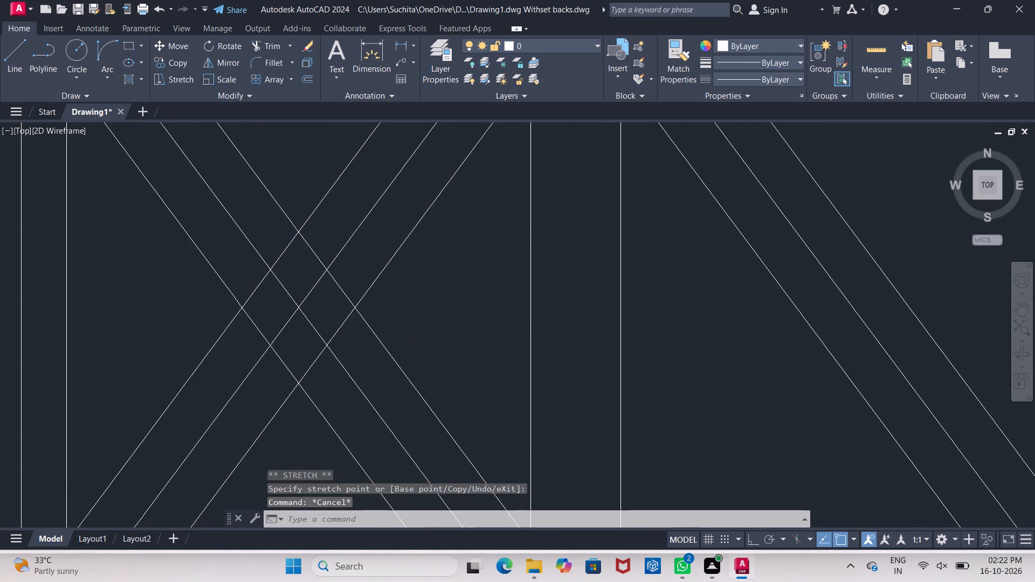
{"action": "scroll", "coordinate": [359, 276], "scroll_direction": "up", "scroll_amount": 1}
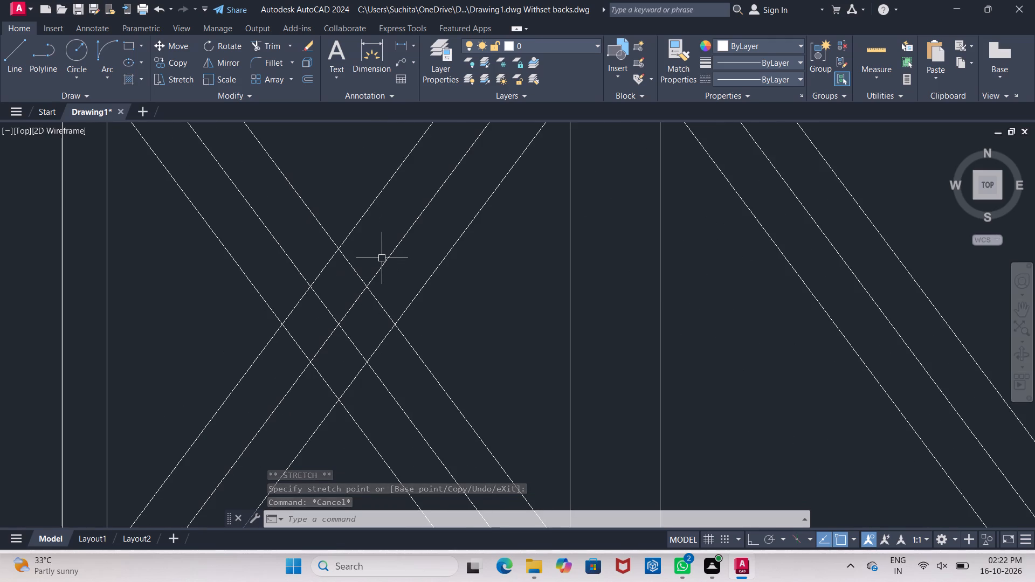
{"action": "scroll", "coordinate": [384, 239], "scroll_direction": "down", "scroll_amount": 2}
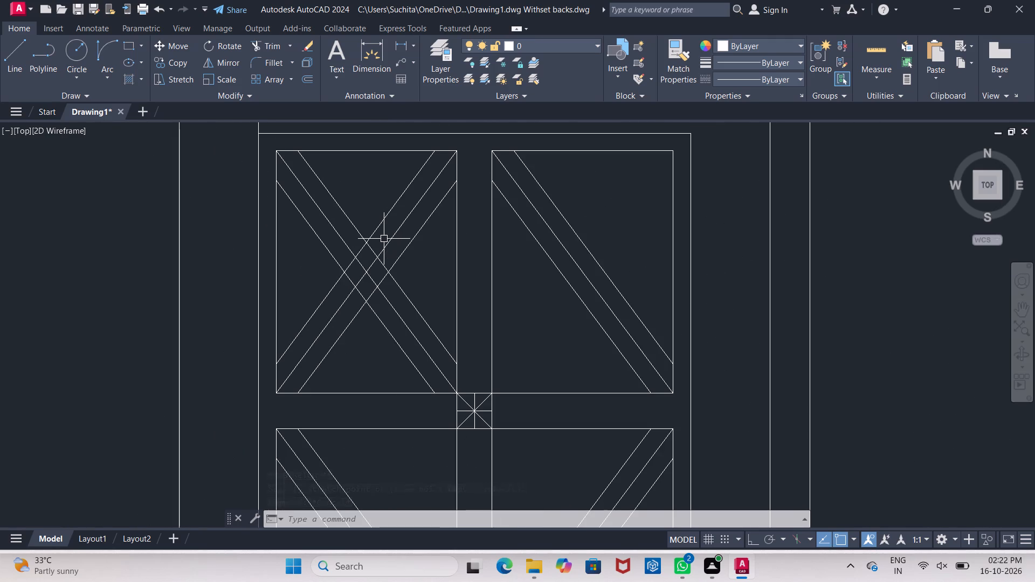
{"action": "scroll", "coordinate": [384, 239], "scroll_direction": "up", "scroll_amount": 2}
{"action": "key", "text": "Escape"}
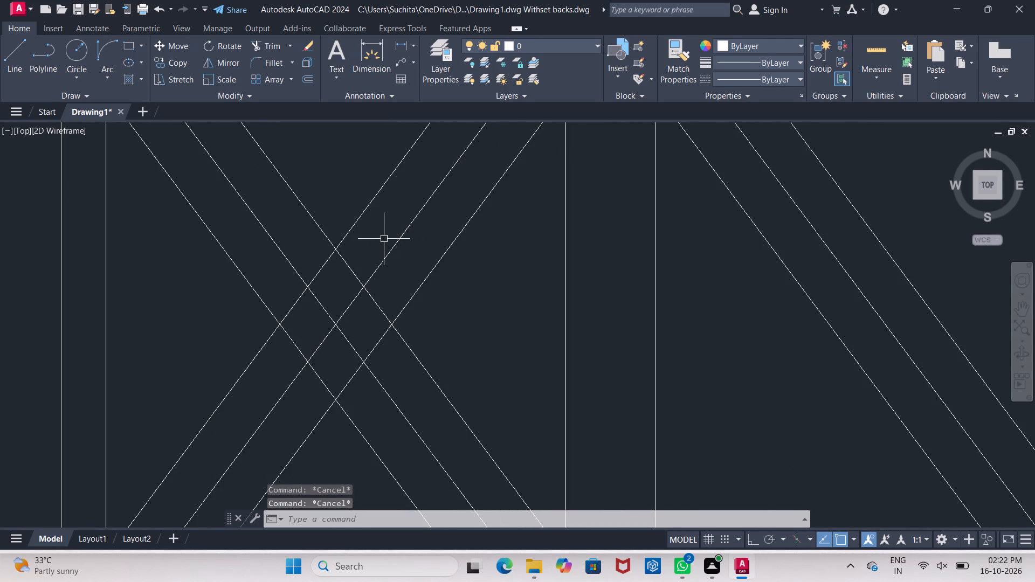
{"action": "type", "text": "tr"}
{"action": "key", "text": "Return"}
{"action": "key", "text": "Return"}
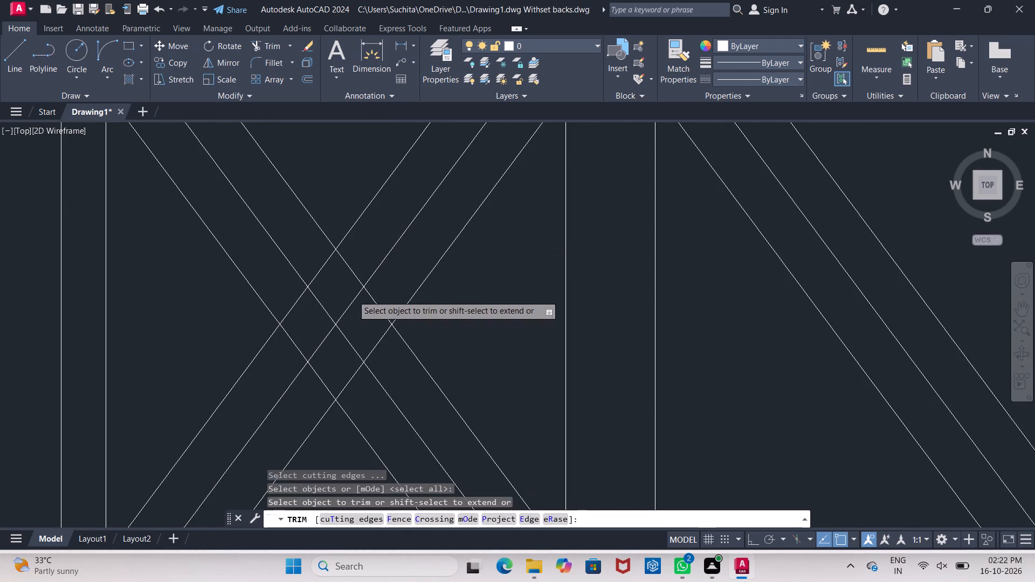
{"action": "left_click", "coordinate": [318, 305]}
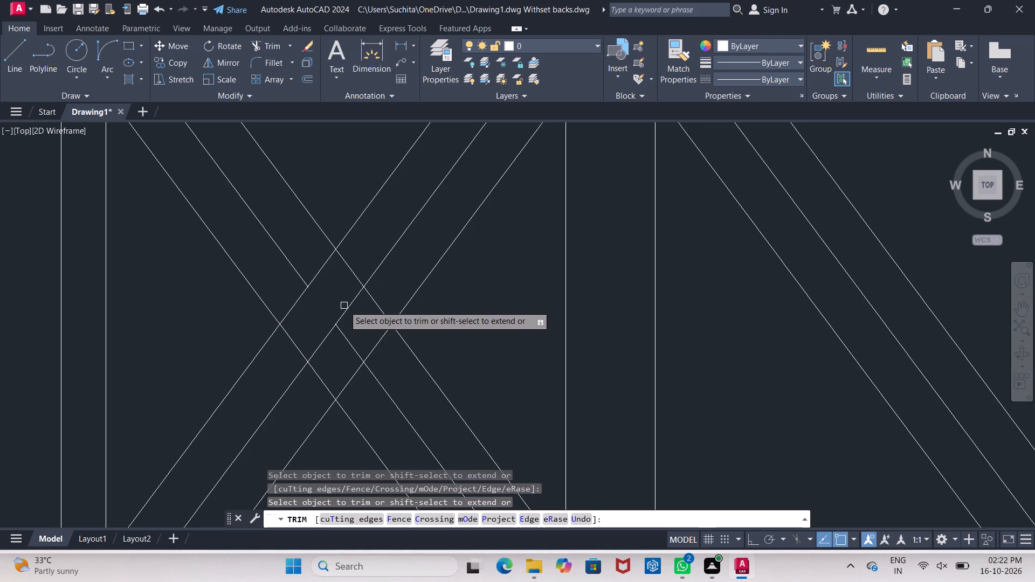
{"action": "left_click", "coordinate": [346, 305]}
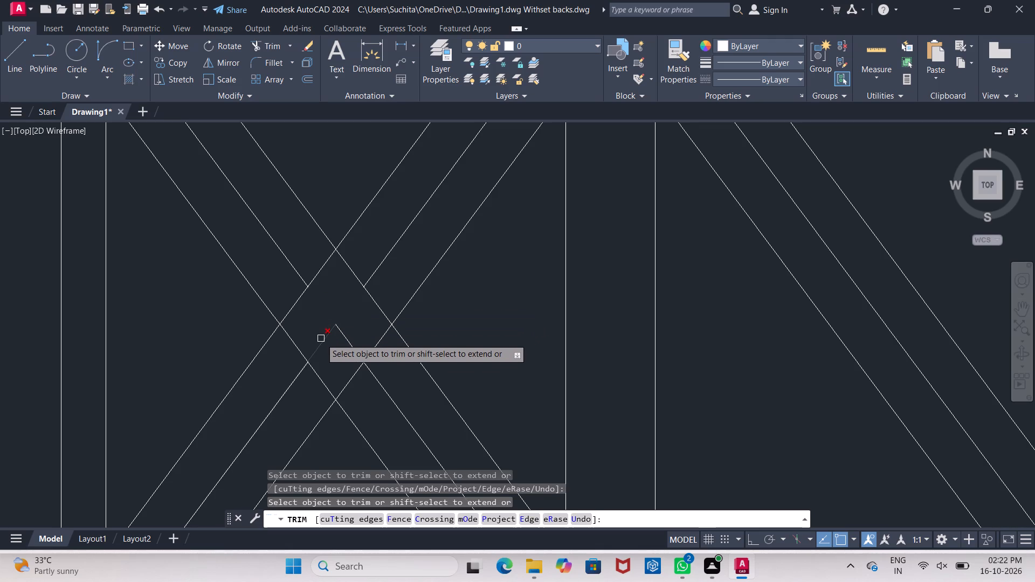
{"action": "left_click", "coordinate": [321, 338]}
{"action": "left_click", "coordinate": [351, 342]}
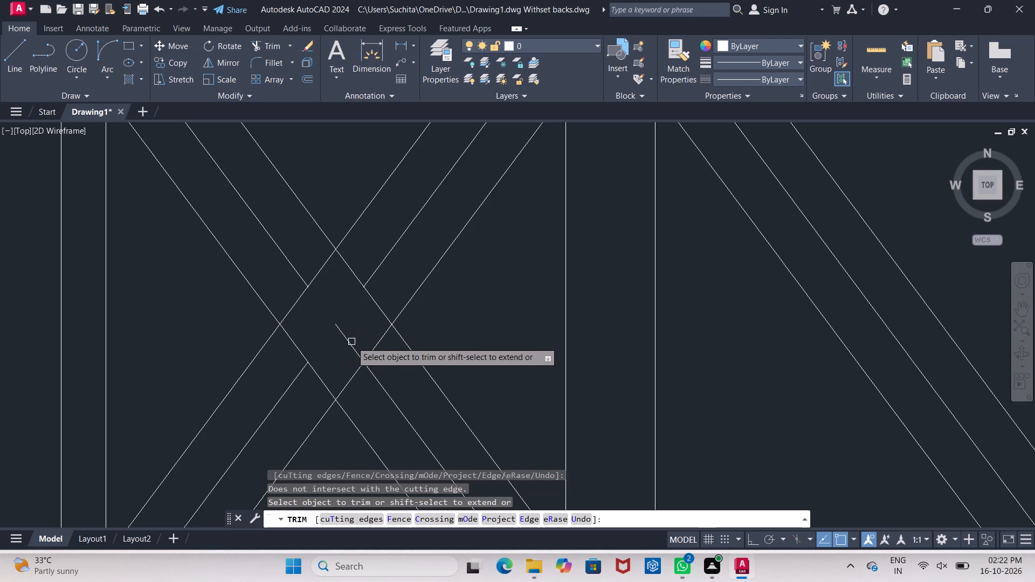
{"action": "triple_click", "coordinate": [351, 346]}
{"action": "key", "text": "Escape"}
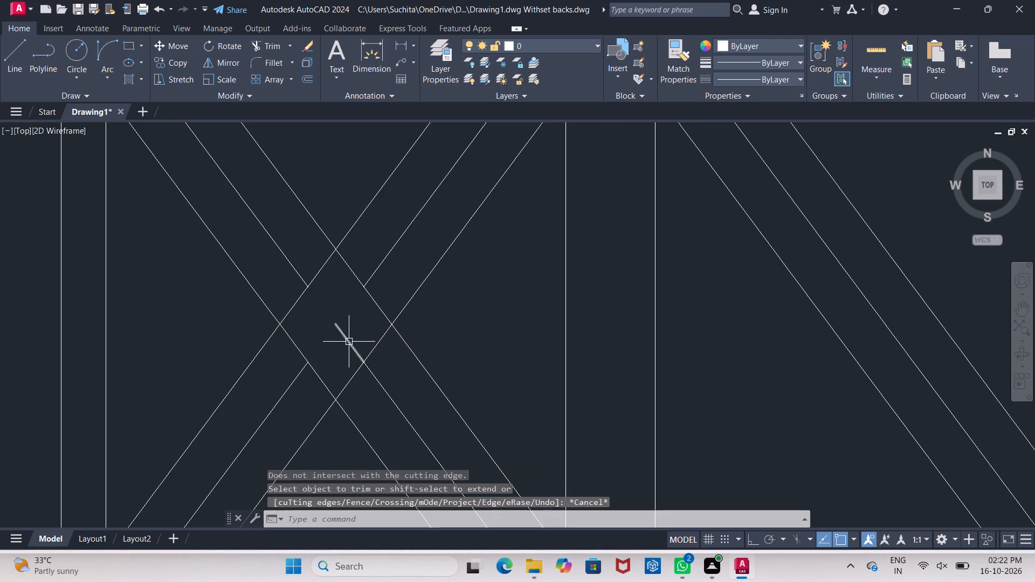
{"action": "left_click", "coordinate": [349, 341]}
{"action": "key", "text": "Delete"}
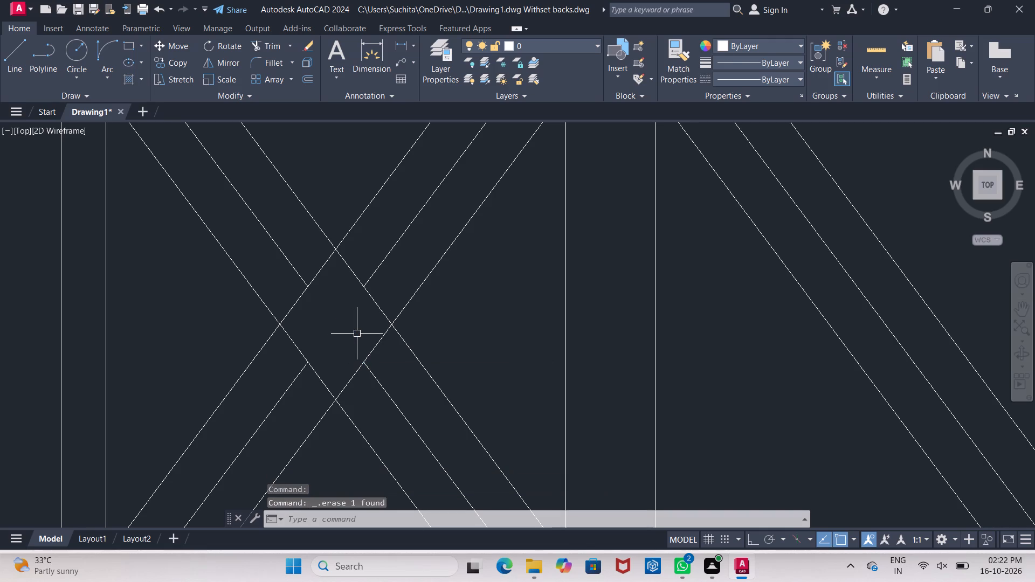
Draw a circle with a radius of about 1 1/2" at the middle of the upper-left pane's crossing diamond.
{"action": "scroll", "coordinate": [357, 332], "scroll_direction": "down", "scroll_amount": 1}
{"action": "scroll", "coordinate": [394, 371], "scroll_direction": "down", "scroll_amount": 1}
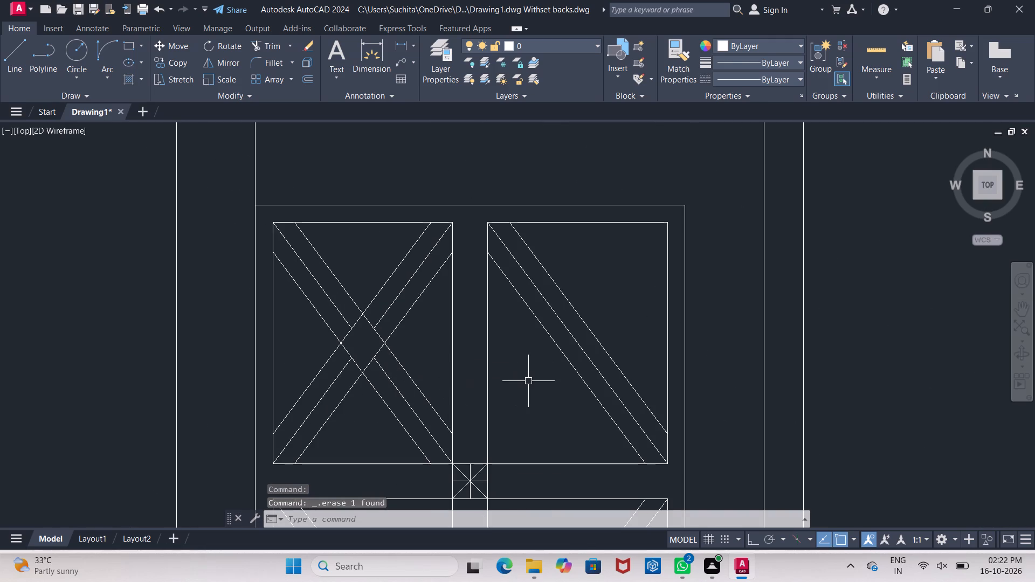
{"action": "left_click", "coordinate": [74, 51]}
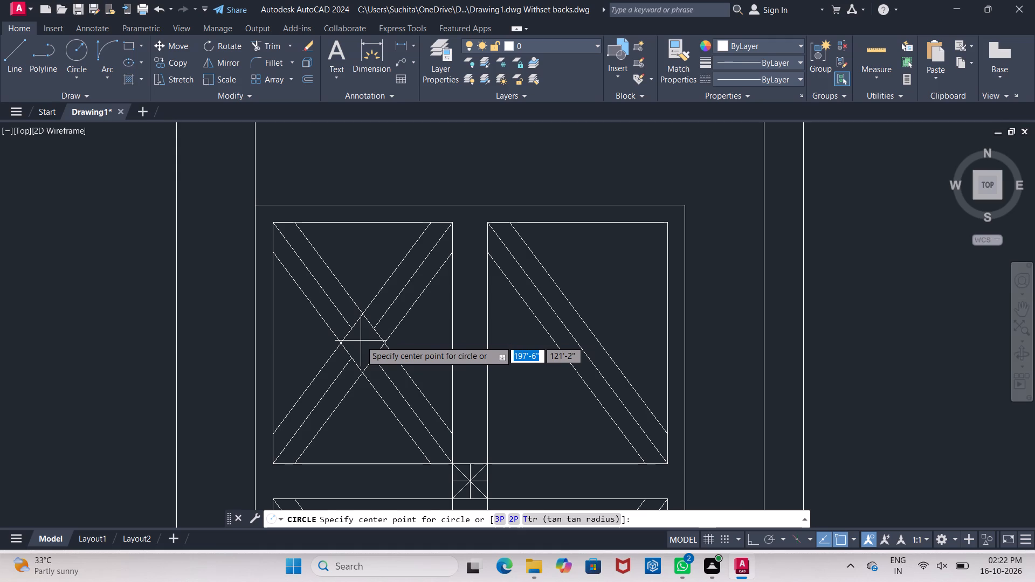
{"action": "key", "text": "Escape"}
{"action": "scroll", "coordinate": [361, 341], "scroll_direction": "up", "scroll_amount": 1}
{"action": "middle_click_drag", "start_coordinate": [361, 341], "coordinate": [348, 316]}
{"action": "left_click", "coordinate": [77, 49]}
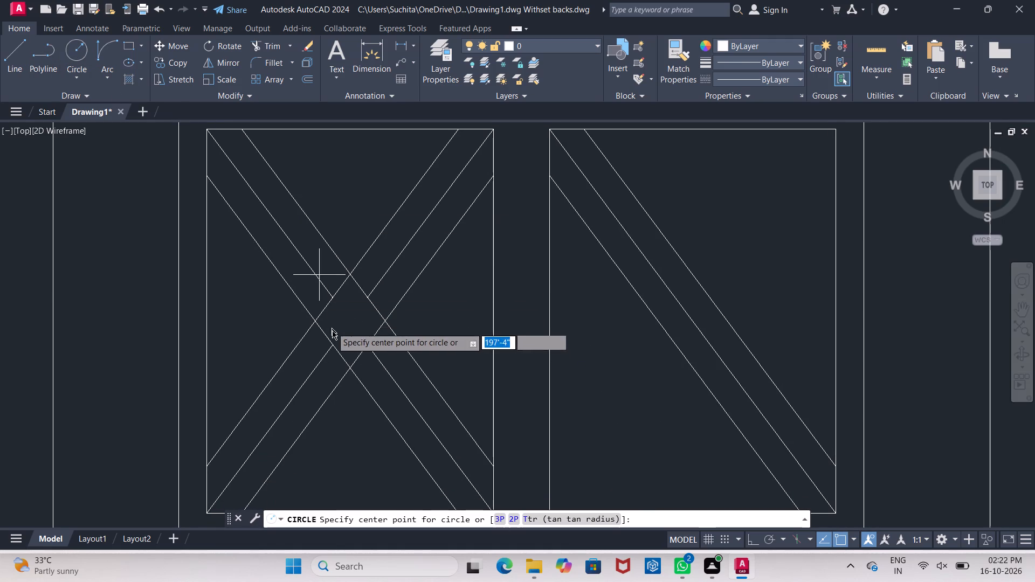
{"action": "left_click", "coordinate": [348, 319]}
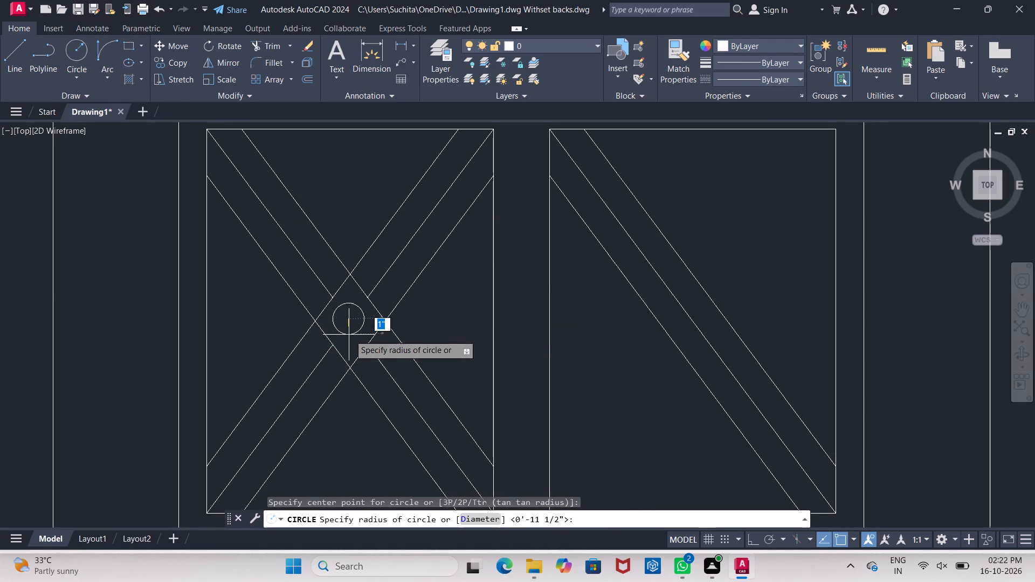
{"action": "left_click", "coordinate": [353, 337]}
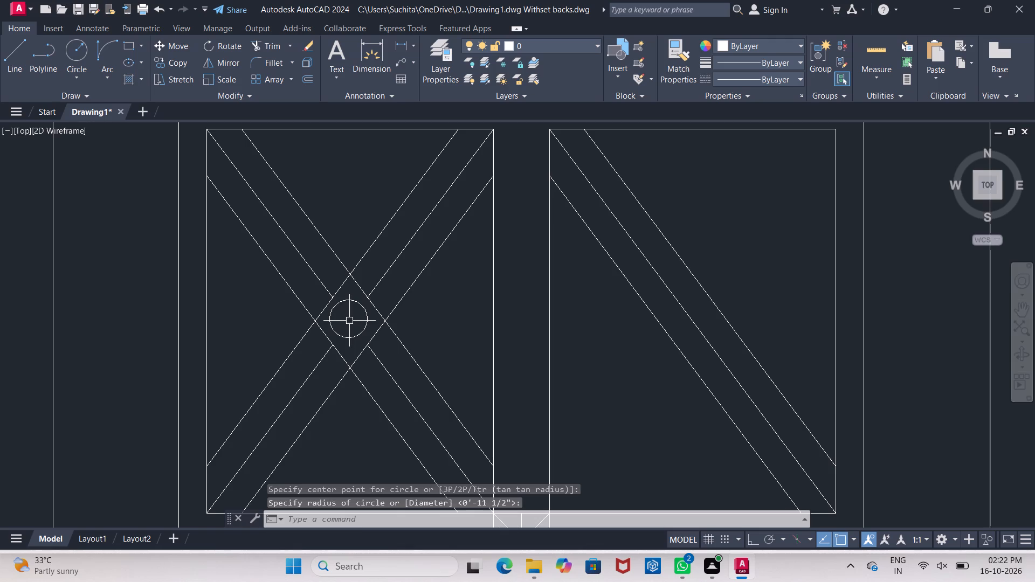
Draw a smaller concentric circle inside the circle at the upper-left pane's crossing.
{"action": "scroll", "coordinate": [349, 321], "scroll_direction": "up", "scroll_amount": 2}
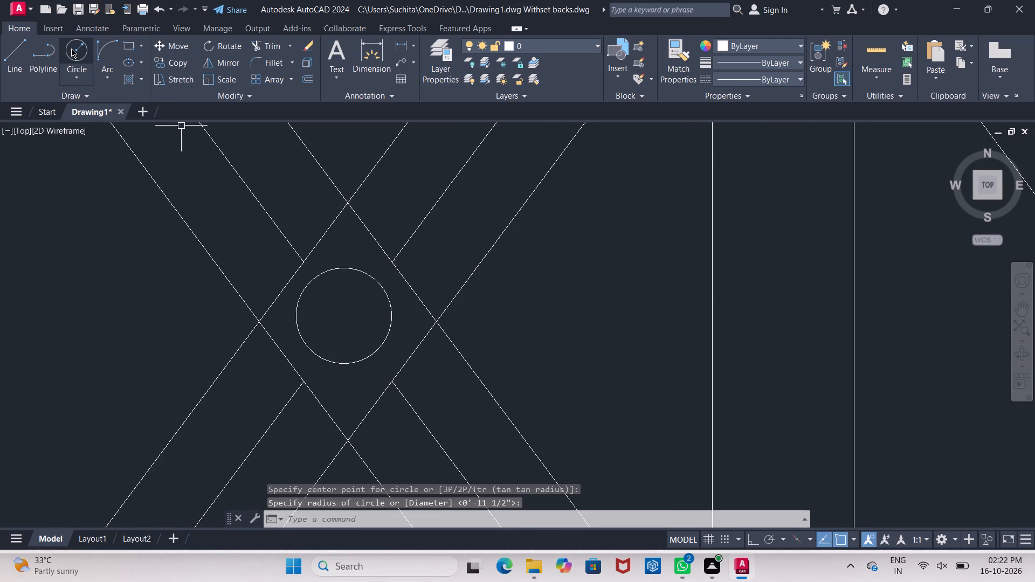
{"action": "left_click", "coordinate": [76, 52]}
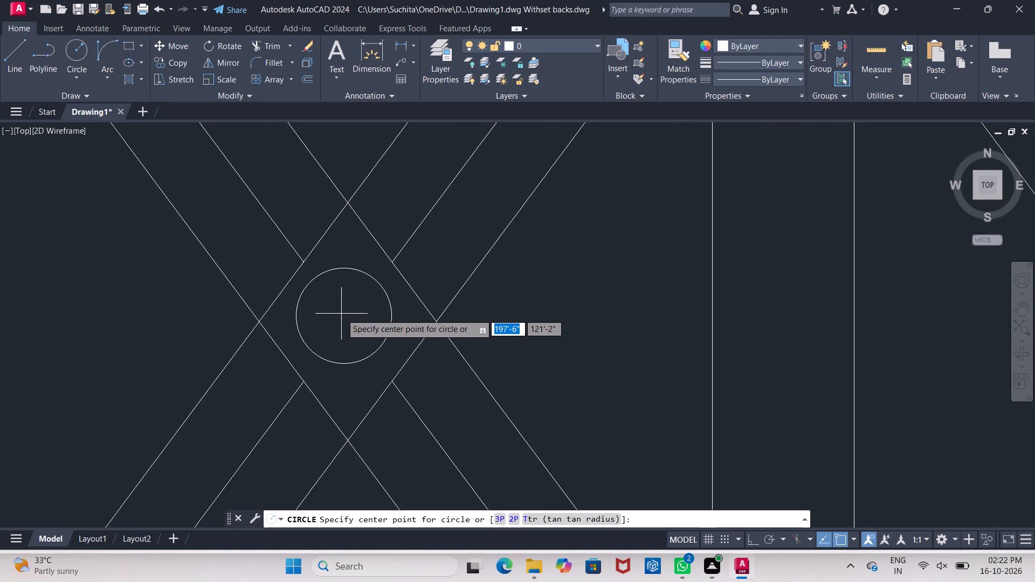
{"action": "left_click", "coordinate": [344, 315]}
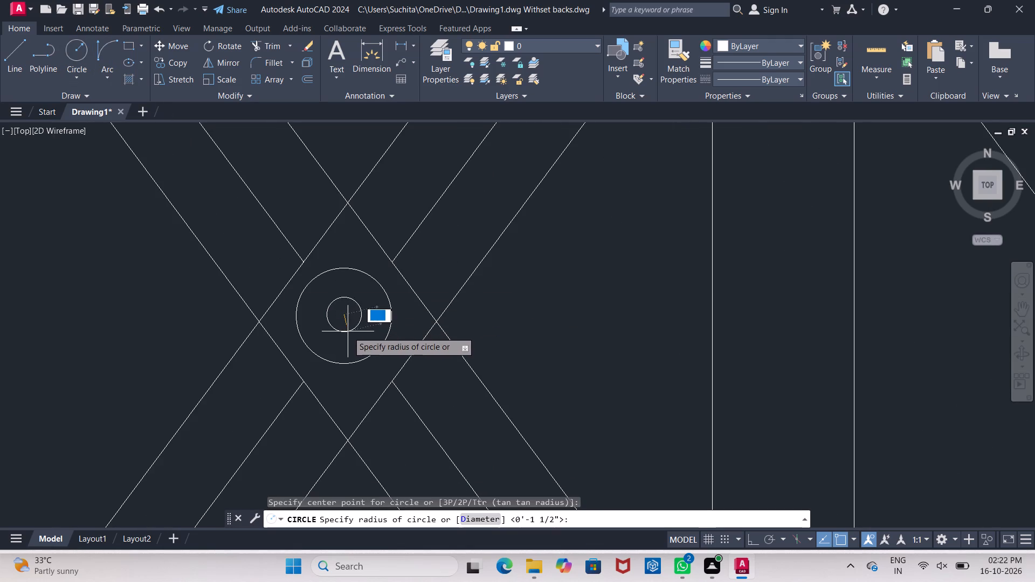
{"action": "left_click", "coordinate": [354, 343]}
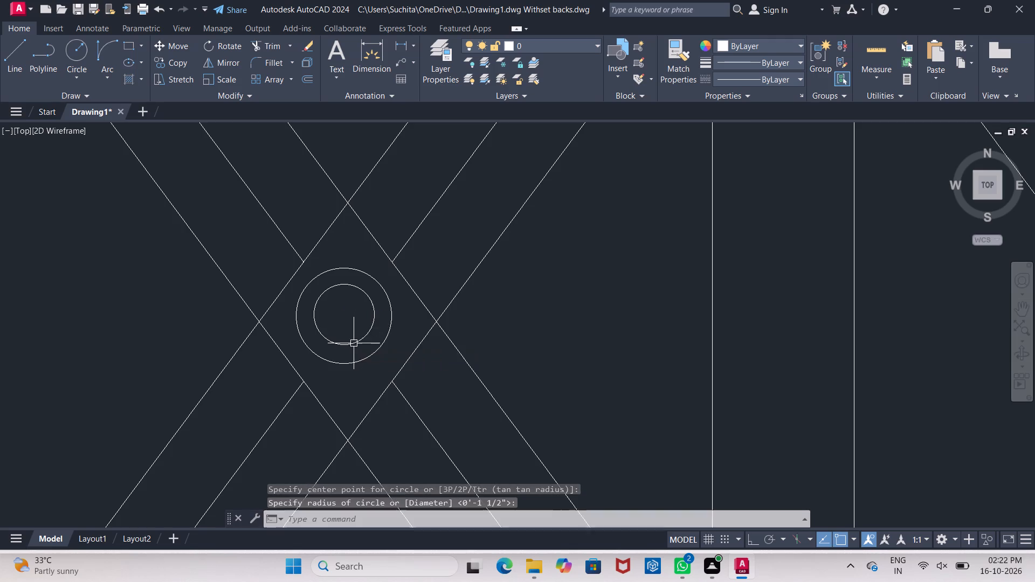
{"action": "scroll", "coordinate": [375, 357], "scroll_direction": "down", "scroll_amount": 3}
{"action": "middle_click_drag", "start_coordinate": [434, 401], "coordinate": [389, 363]}
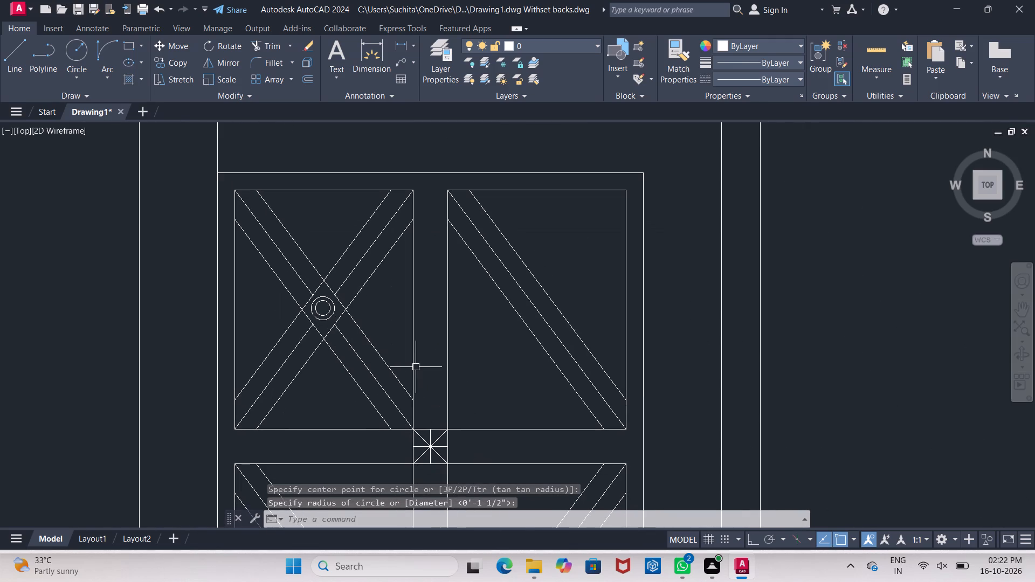
{"action": "middle_click_drag", "start_coordinate": [469, 364], "coordinate": [396, 362]}
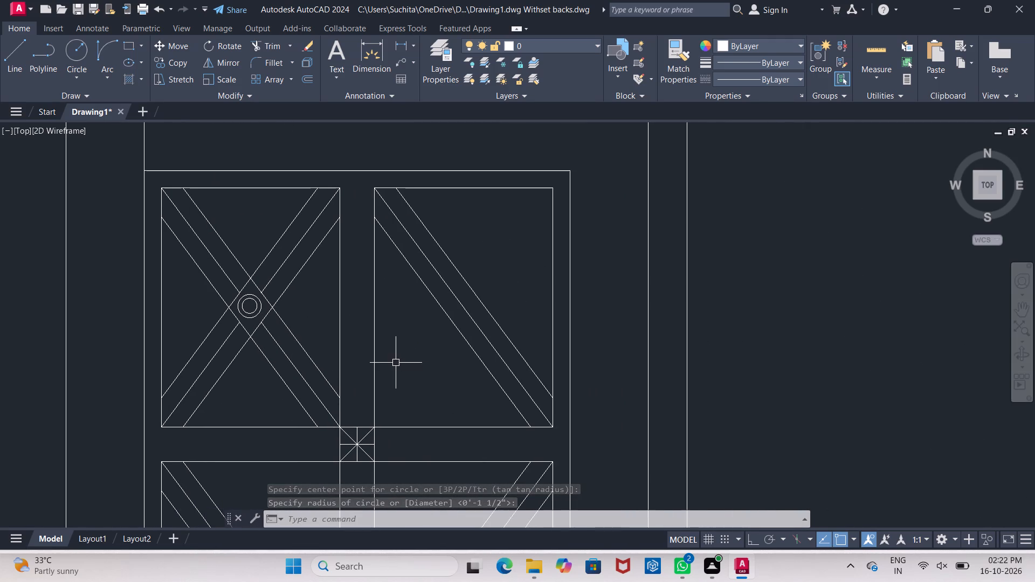
Draw a diagonal line across the upper-right pane from its top outer corner to its bottom inner corner.
{"action": "key", "text": "Escape"}
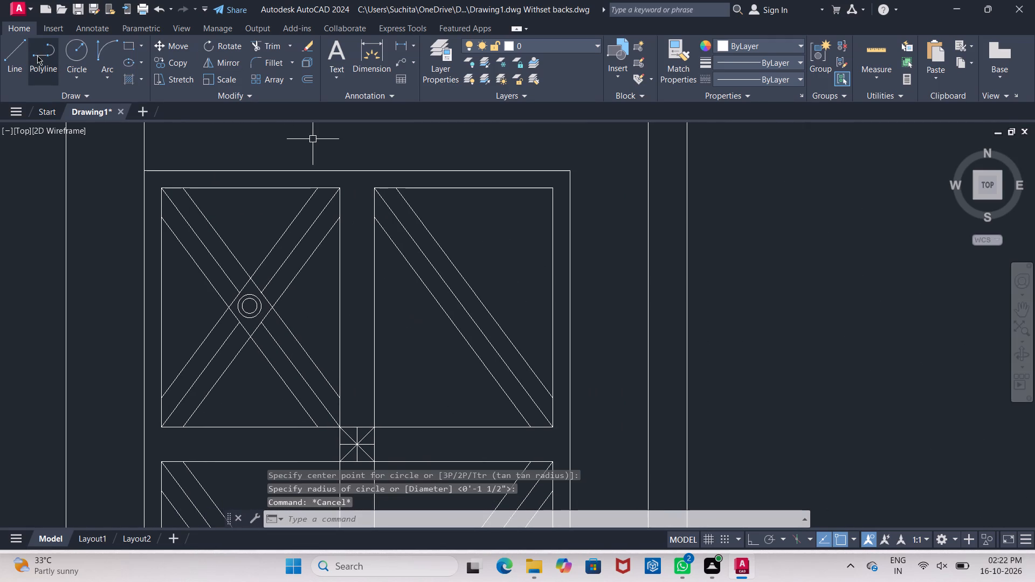
{"action": "left_click", "coordinate": [17, 56]}
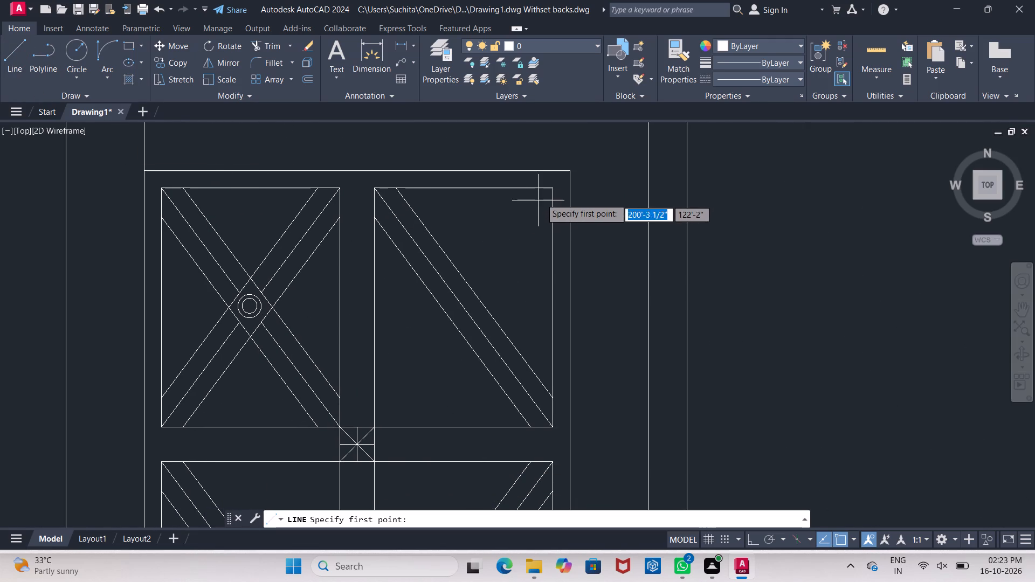
{"action": "left_click", "coordinate": [548, 190]}
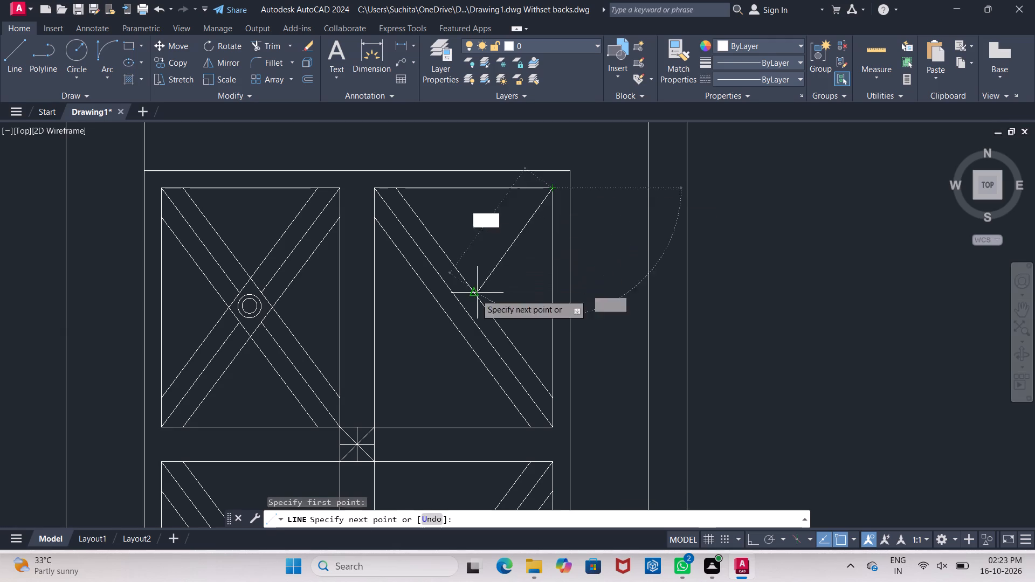
{"action": "left_click", "coordinate": [377, 423]}
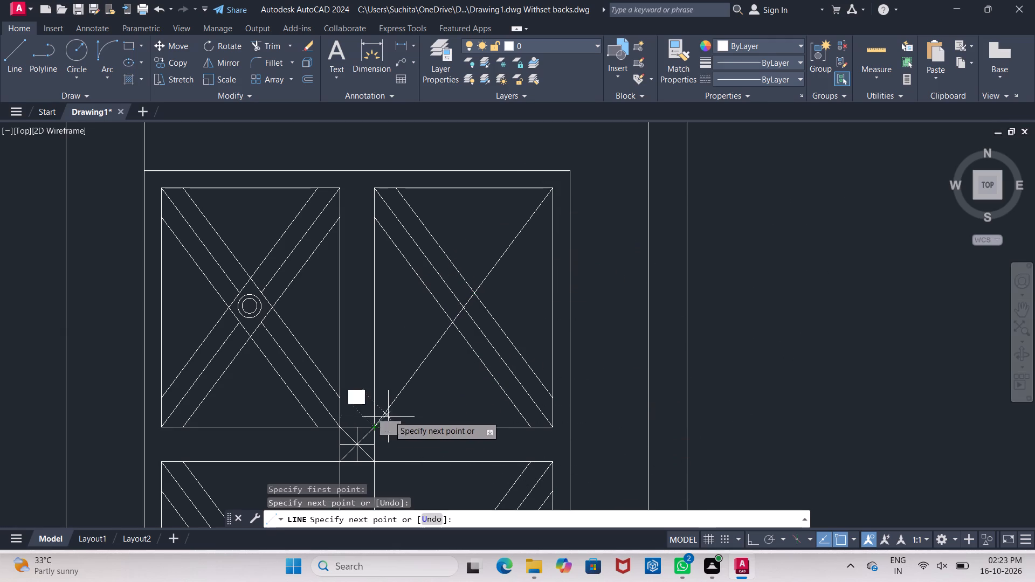
{"action": "key", "text": "Escape"}
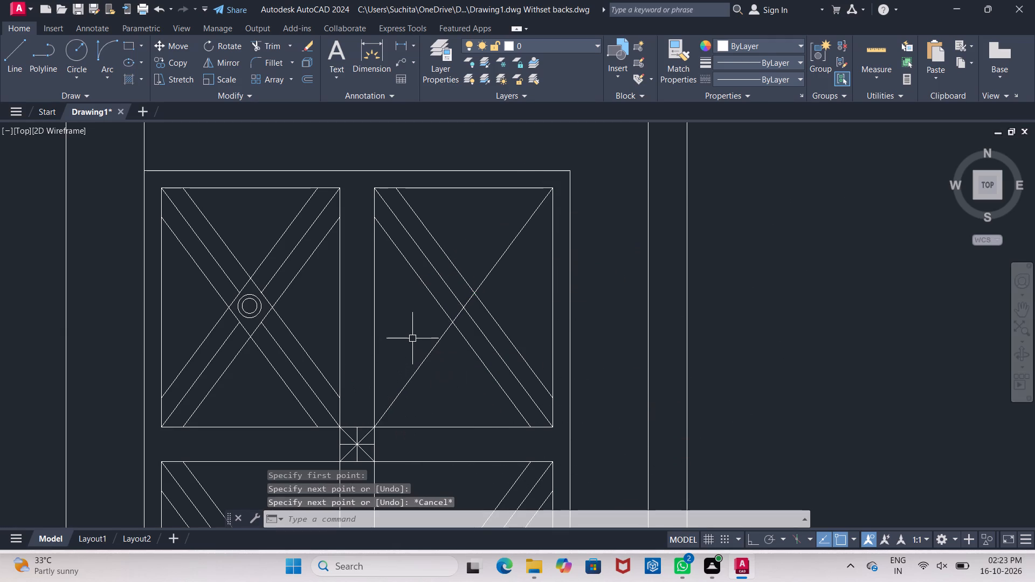
Offset the upper-right pane's new rising diagonal 2" to both sides to form a bar.
{"action": "key", "text": "o"}
{"action": "key", "text": "Return"}
{"action": "type", "text": "2\""}
{"action": "key", "text": "Return"}
{"action": "left_click", "coordinate": [425, 358]}
{"action": "left_click", "coordinate": [390, 296]}
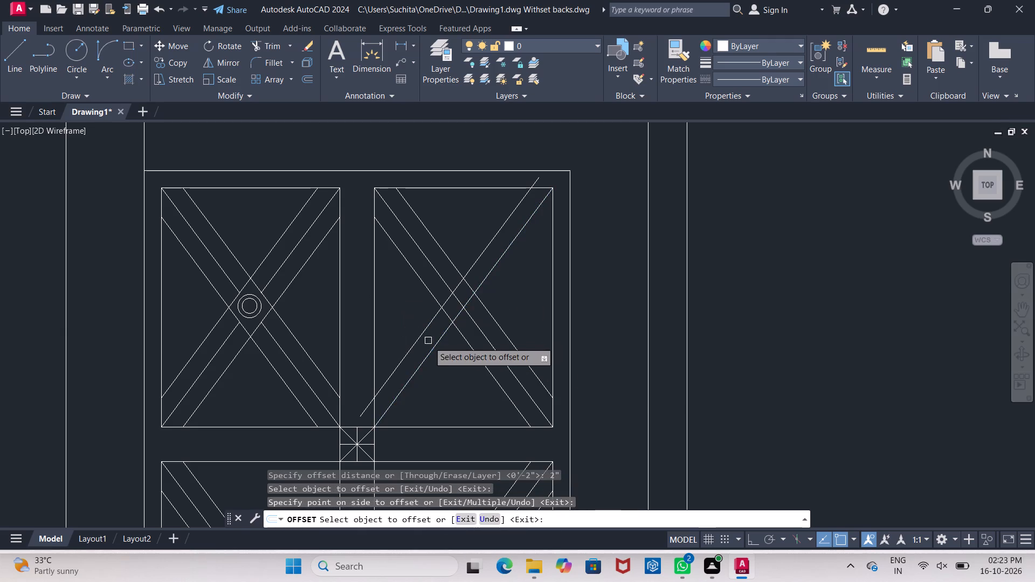
{"action": "left_click", "coordinate": [433, 351]}
{"action": "left_click", "coordinate": [463, 418]}
{"action": "middle_click_drag", "start_coordinate": [465, 409], "coordinate": [528, 195]}
{"action": "scroll", "coordinate": [464, 360], "scroll_direction": "down", "scroll_amount": 1}
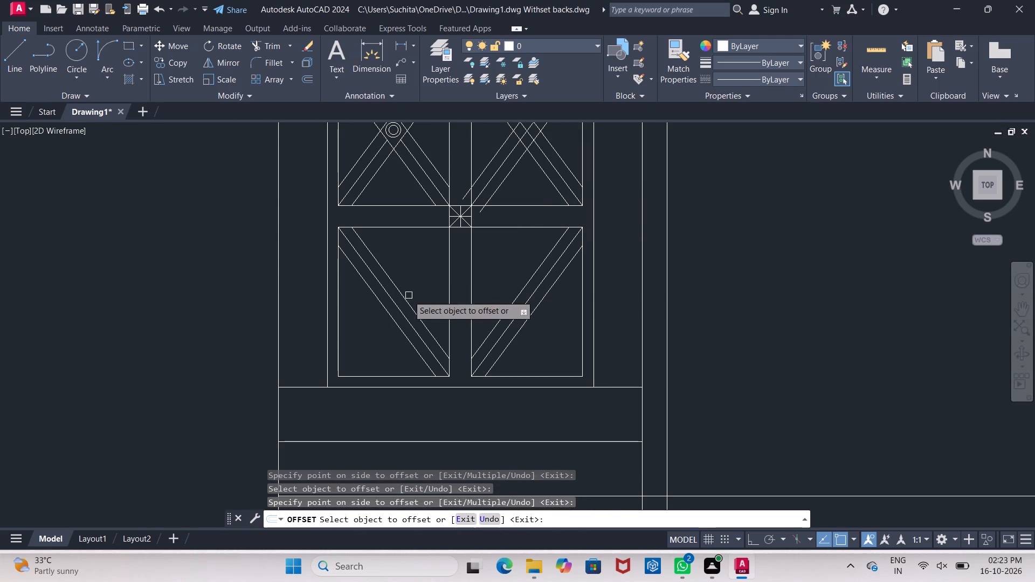
{"action": "key", "text": "Escape"}
Draw the missing corner-to-corner diagonals in the two lower panes, rising in the lower-left and falling in the lower-right.
{"action": "left_click", "coordinate": [24, 42]}
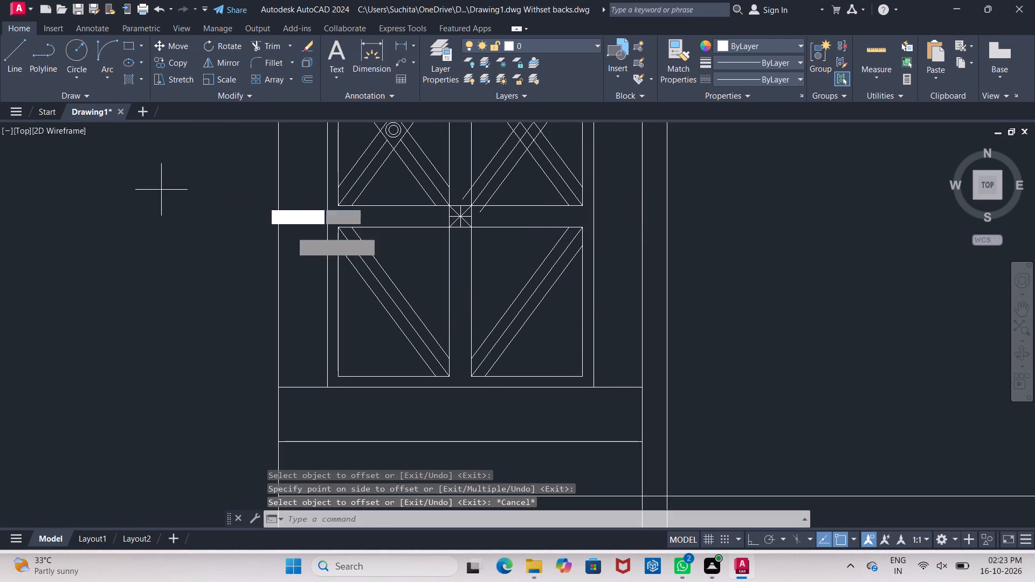
{"action": "left_click", "coordinate": [343, 373]}
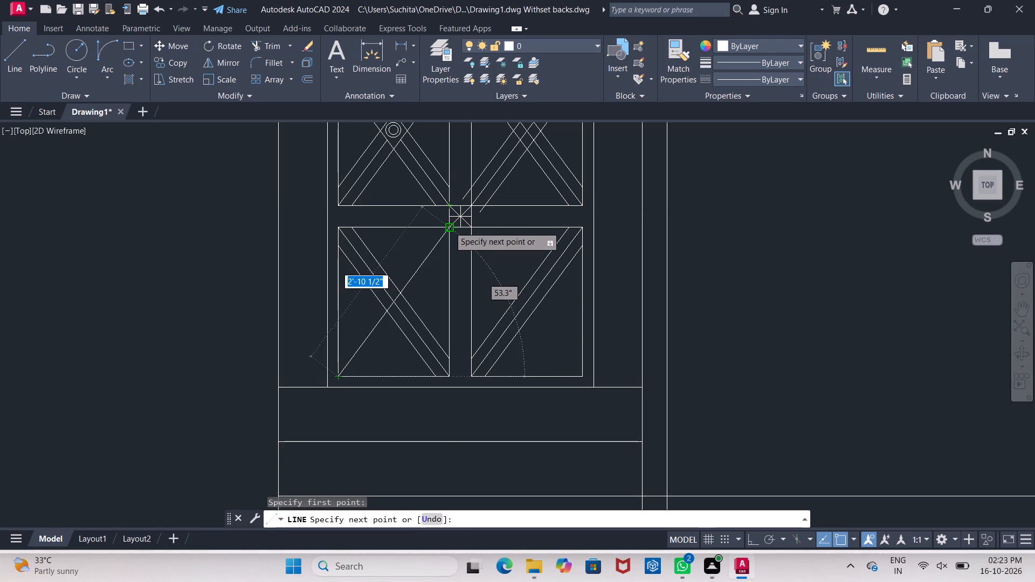
{"action": "left_click", "coordinate": [449, 226]}
{"action": "key", "text": "Escape"}
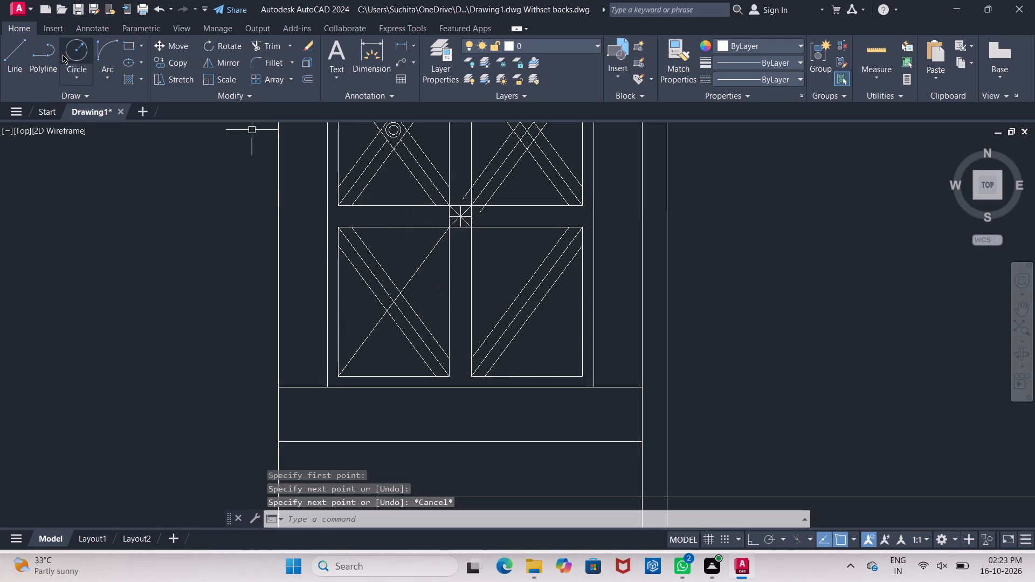
{"action": "left_click", "coordinate": [12, 53]}
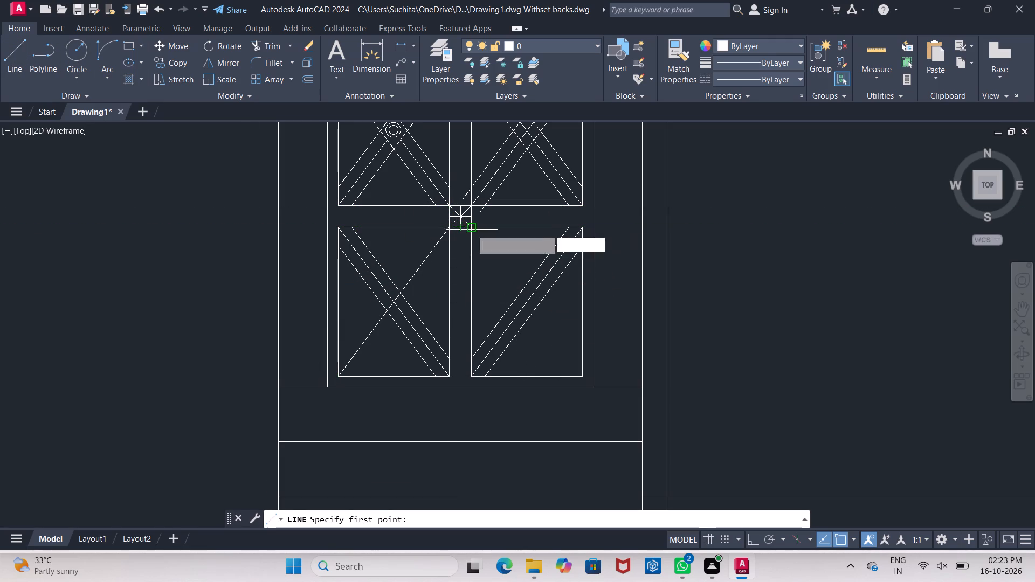
{"action": "left_click", "coordinate": [472, 230]}
{"action": "left_click", "coordinate": [583, 378]}
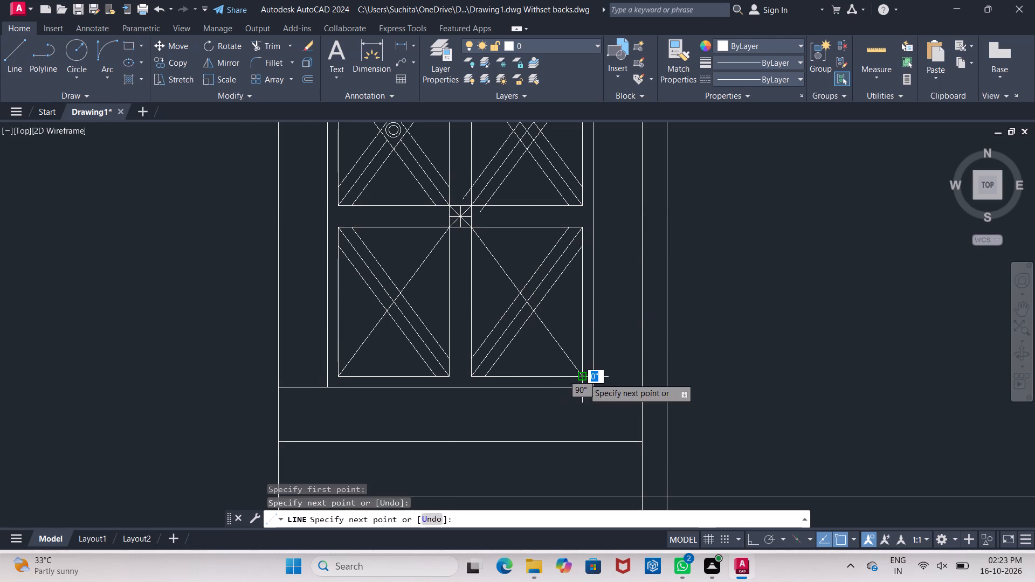
{"action": "key", "text": "Escape"}
Offset the lower-left pane's rising diagonal 2" to both sides.
{"action": "scroll", "coordinate": [453, 347], "scroll_direction": "up", "scroll_amount": 1}
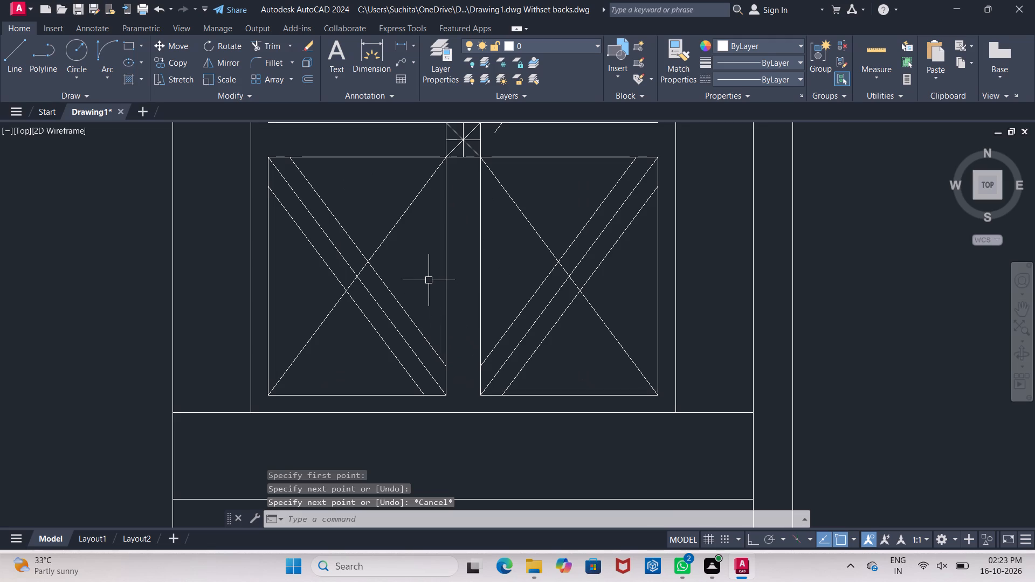
{"action": "key", "text": "o"}
{"action": "key", "text": "Return"}
{"action": "type", "text": "2\""}
{"action": "key", "text": "Return"}
{"action": "left_click", "coordinate": [328, 317]}
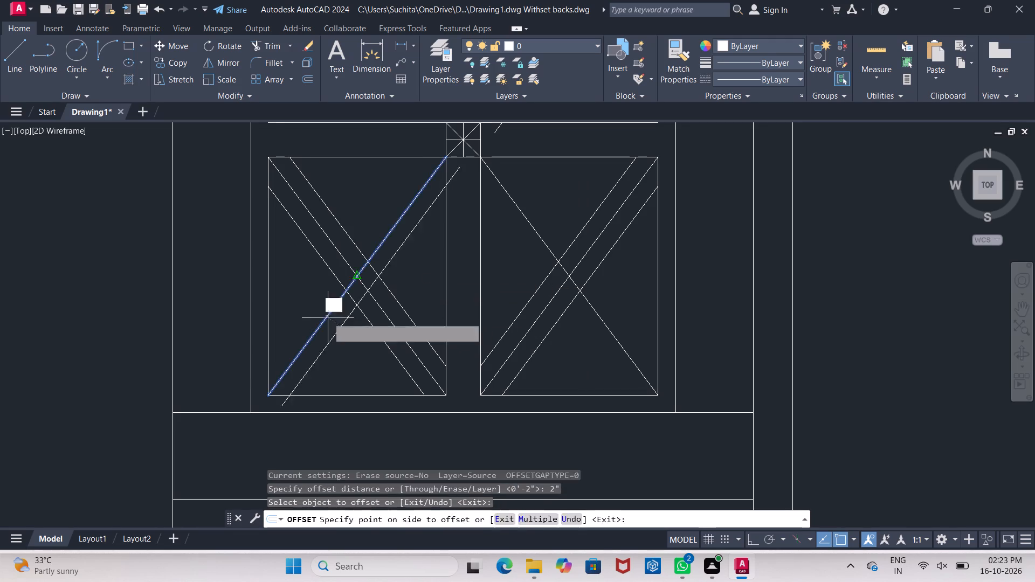
{"action": "left_click", "coordinate": [277, 259]}
{"action": "left_click", "coordinate": [323, 317]}
{"action": "left_click", "coordinate": [346, 366]}
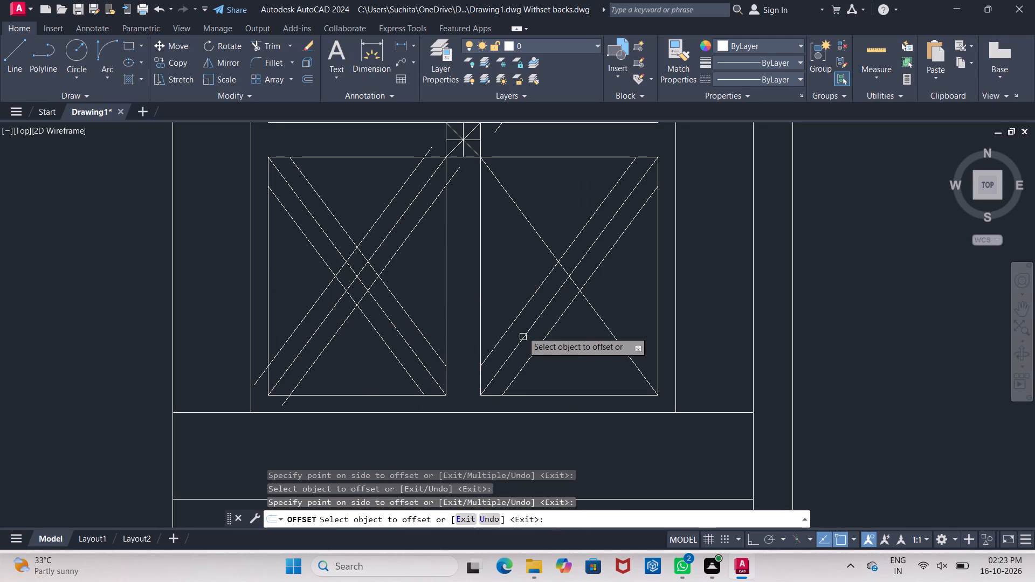
Offset the lower-right pane's falling diagonal by the same 2" to both sides.
{"action": "left_click", "coordinate": [536, 235]}
{"action": "left_click", "coordinate": [572, 208]}
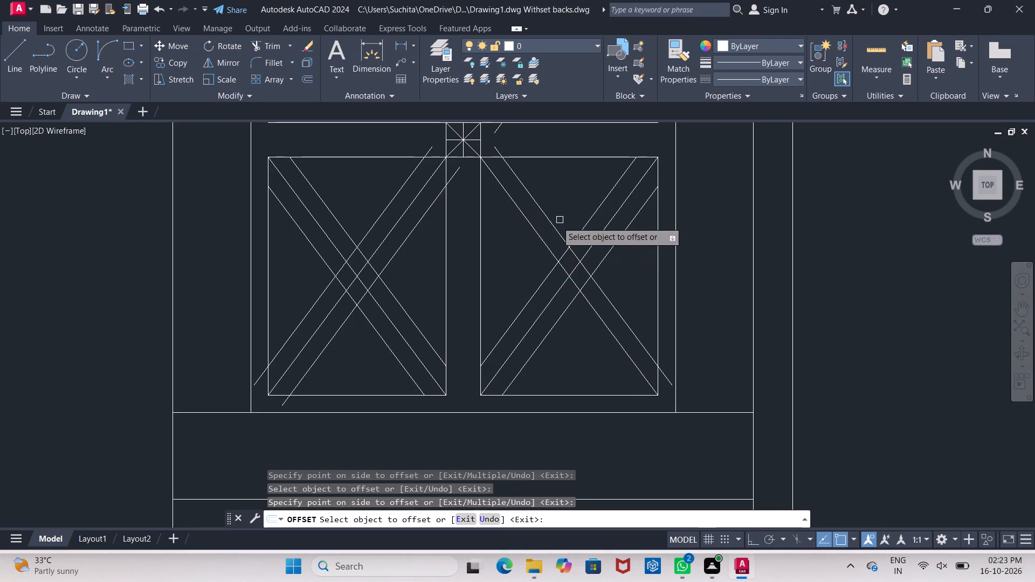
{"action": "left_click", "coordinate": [537, 236]}
{"action": "left_click", "coordinate": [502, 268]}
{"action": "middle_click_drag", "start_coordinate": [500, 269], "coordinate": [411, 410]}
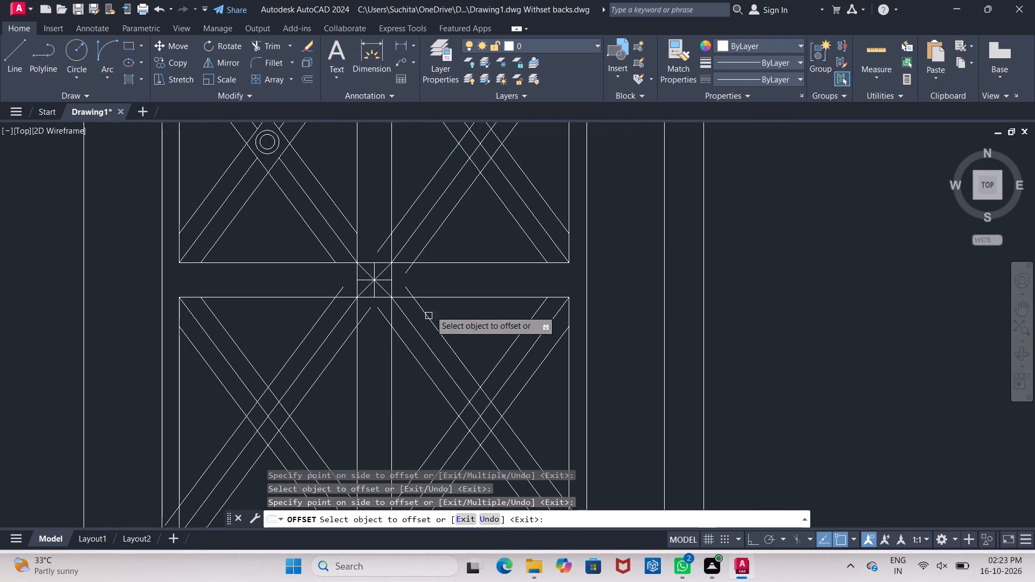
{"action": "scroll", "coordinate": [459, 257], "scroll_direction": "down", "scroll_amount": 1}
{"action": "middle_click_drag", "start_coordinate": [459, 257], "coordinate": [443, 340]}
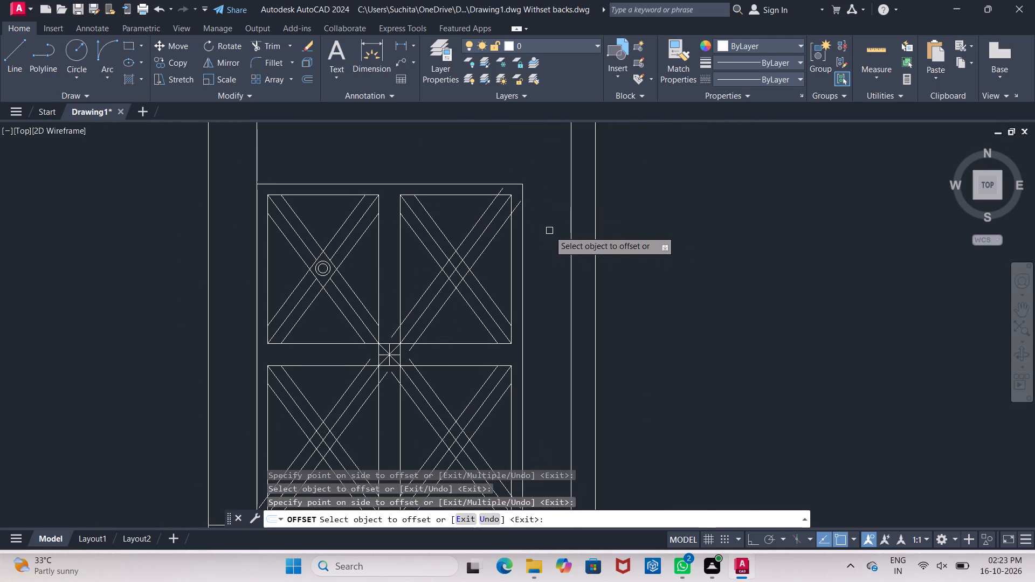
{"action": "key", "text": "Escape"}
Trim the rising bar's edge lines at both ends where they overrun the upper-right pane's frame.
{"action": "type", "text": "tr"}
{"action": "key", "text": "Return"}
{"action": "key", "text": "Return"}
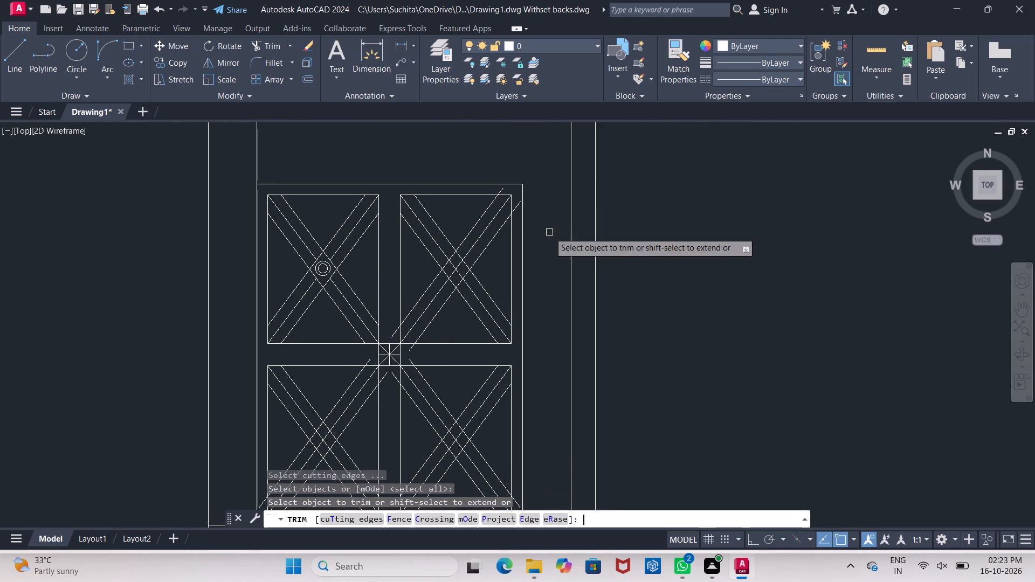
{"action": "scroll", "coordinate": [521, 203], "scroll_direction": "up", "scroll_amount": 3}
{"action": "left_click", "coordinate": [507, 204]}
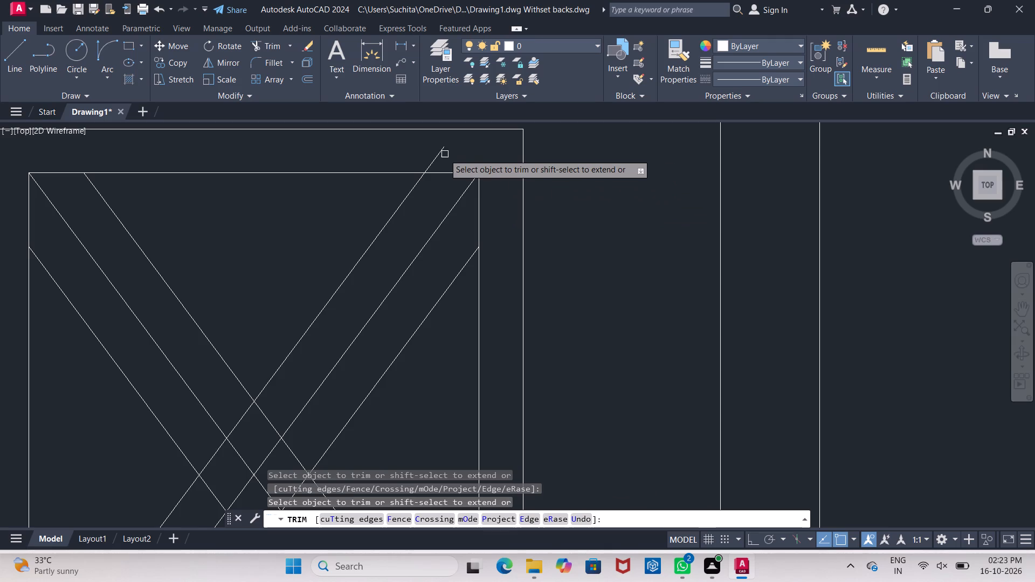
{"action": "left_click", "coordinate": [440, 155]}
{"action": "scroll", "coordinate": [440, 155], "scroll_direction": "down", "scroll_amount": 3}
{"action": "scroll", "coordinate": [356, 311], "scroll_direction": "up", "scroll_amount": 2}
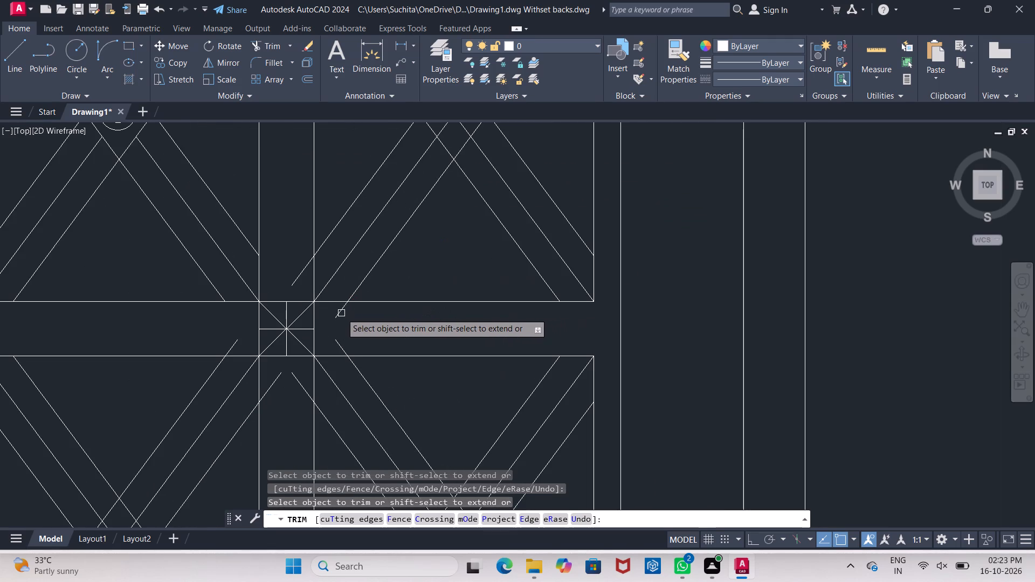
{"action": "left_click", "coordinate": [341, 313]}
{"action": "left_click", "coordinate": [299, 271]}
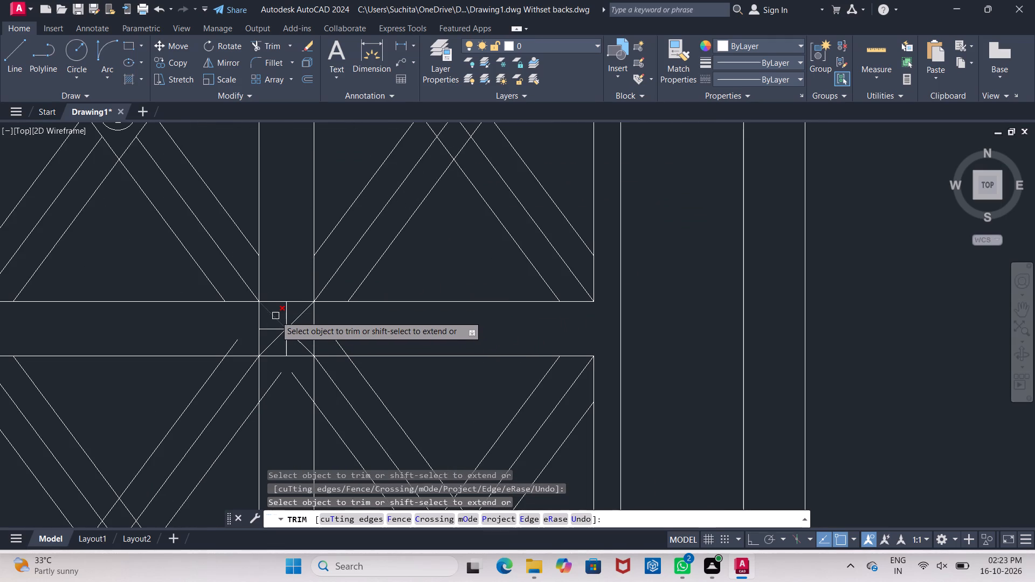
Trim the upper ends of the new bars' edge lines that overrun the two lower panes near the central mullion crossing.
{"action": "scroll", "coordinate": [383, 324], "scroll_direction": "down", "scroll_amount": 1}
{"action": "middle_click_drag", "start_coordinate": [383, 324], "coordinate": [389, 313]}
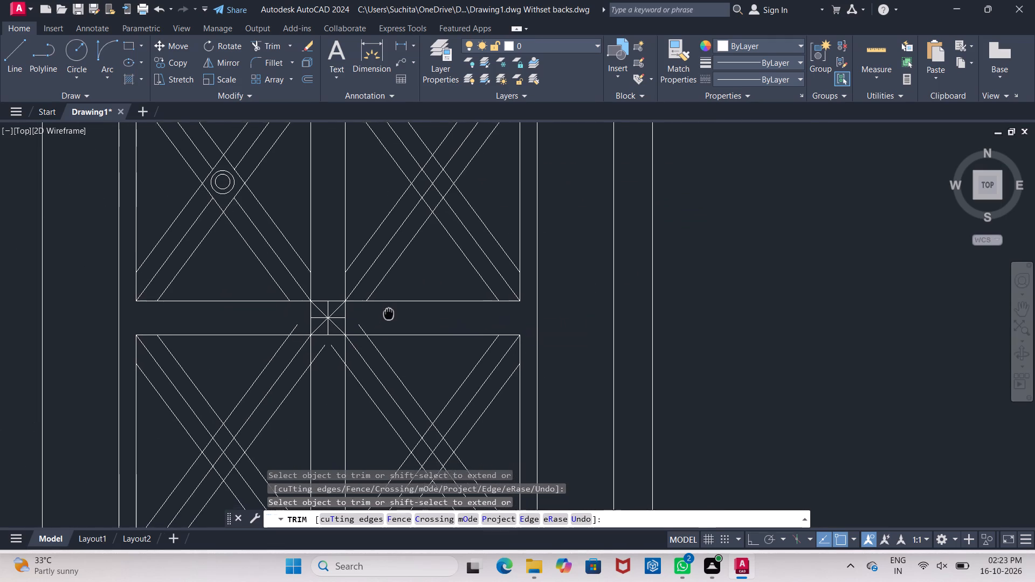
{"action": "middle_click_drag", "start_coordinate": [389, 313], "coordinate": [394, 303]}
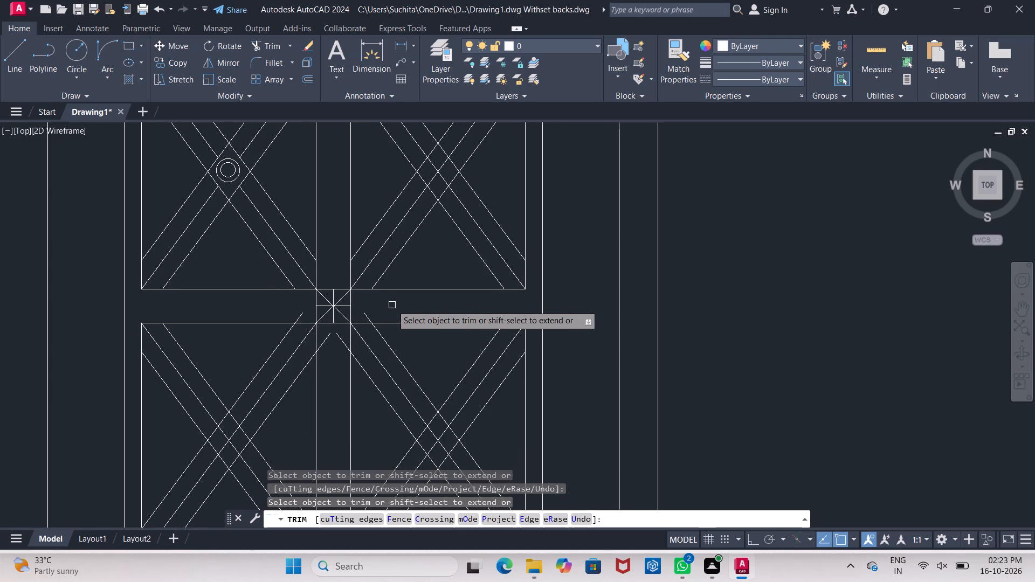
{"action": "scroll", "coordinate": [392, 305], "scroll_direction": "down", "scroll_amount": 1}
{"action": "middle_click_drag", "start_coordinate": [392, 305], "coordinate": [419, 266]}
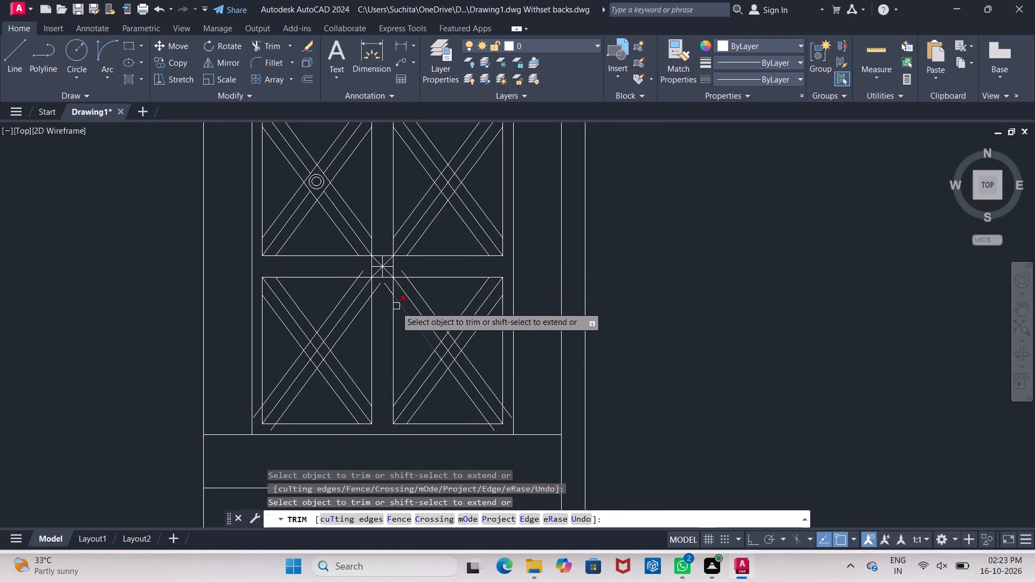
{"action": "scroll", "coordinate": [359, 287], "scroll_direction": "up", "scroll_amount": 1}
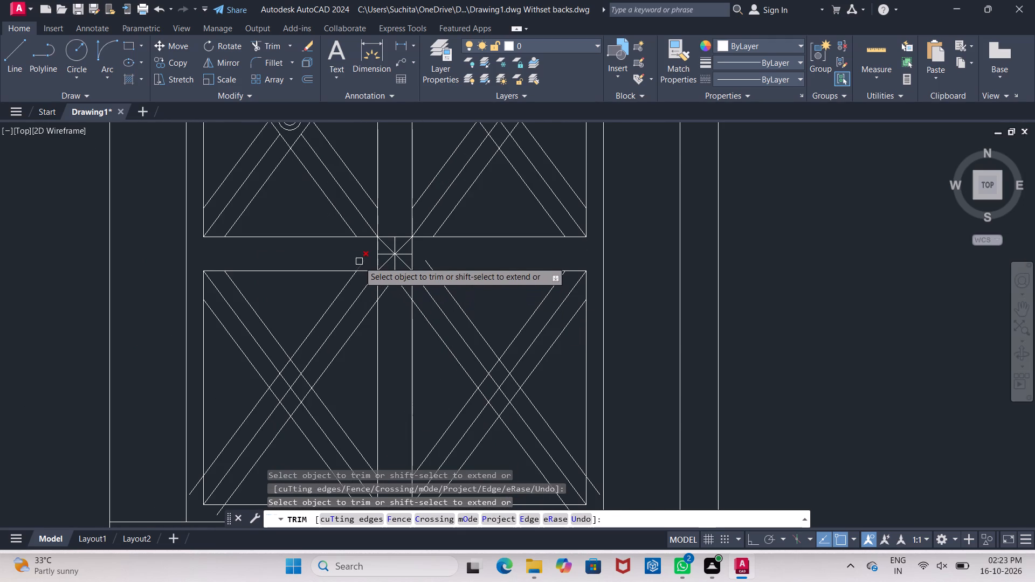
{"action": "left_click", "coordinate": [359, 261]}
{"action": "left_click", "coordinate": [390, 289]}
{"action": "left_click", "coordinate": [404, 287]}
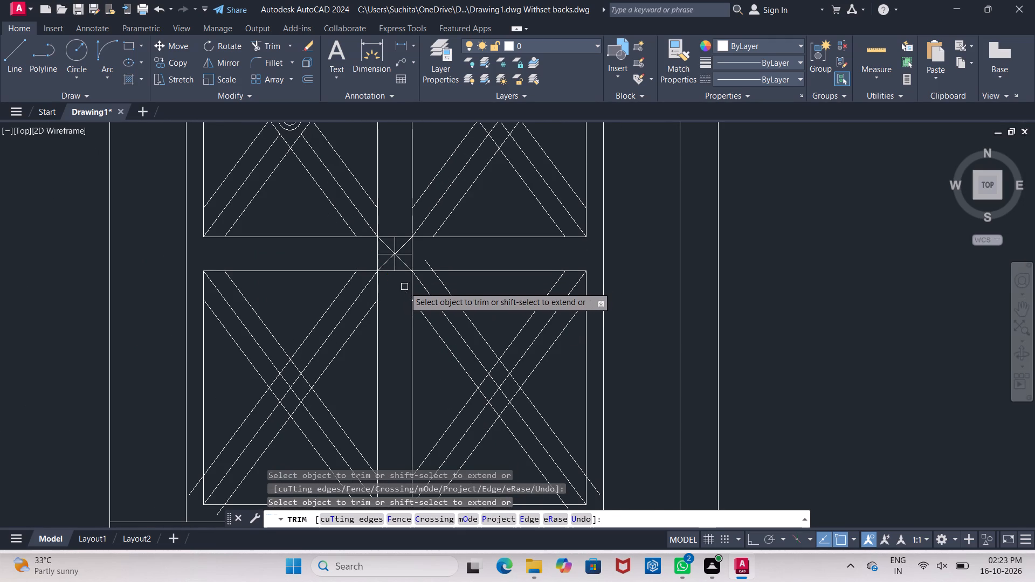
{"action": "left_click", "coordinate": [429, 262]}
Trim the falling bar's two edge lines where their lower ends overrun the lower-right pane.
{"action": "middle_click_drag", "start_coordinate": [615, 438], "coordinate": [574, 342]}
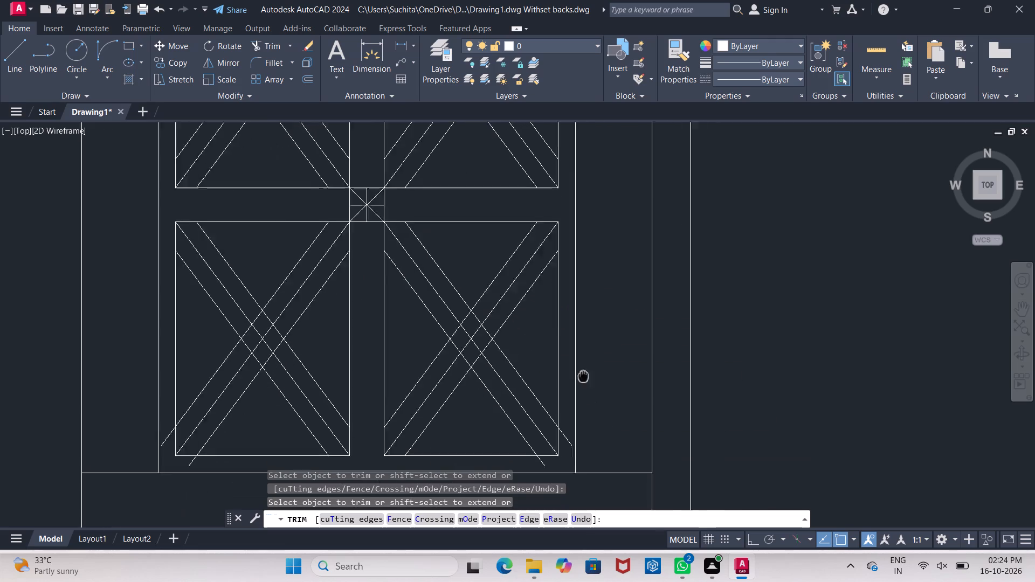
{"action": "middle_click_drag", "start_coordinate": [574, 342], "coordinate": [562, 289]}
{"action": "left_click", "coordinate": [541, 335]}
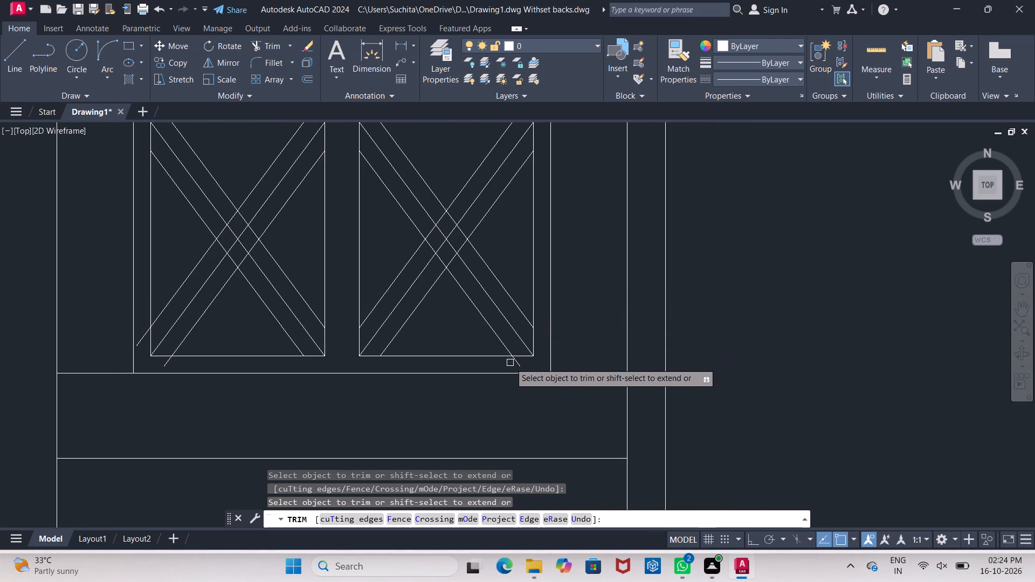
{"action": "left_click", "coordinate": [517, 363]}
Draw a circle with a radius of about 2" centred where the bars' centre-lines cross in the lower-right pane.
{"action": "middle_click_drag", "start_coordinate": [449, 301], "coordinate": [466, 370]}
{"action": "middle_click_drag", "start_coordinate": [467, 249], "coordinate": [470, 306]}
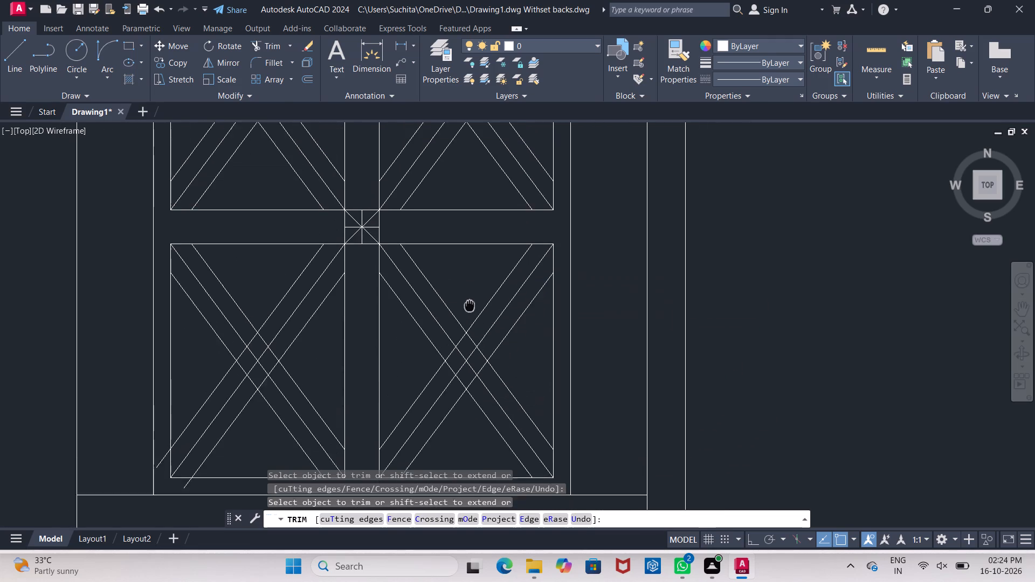
{"action": "middle_click_drag", "start_coordinate": [470, 306], "coordinate": [470, 307]}
{"action": "scroll", "coordinate": [480, 370], "scroll_direction": "up", "scroll_amount": 2}
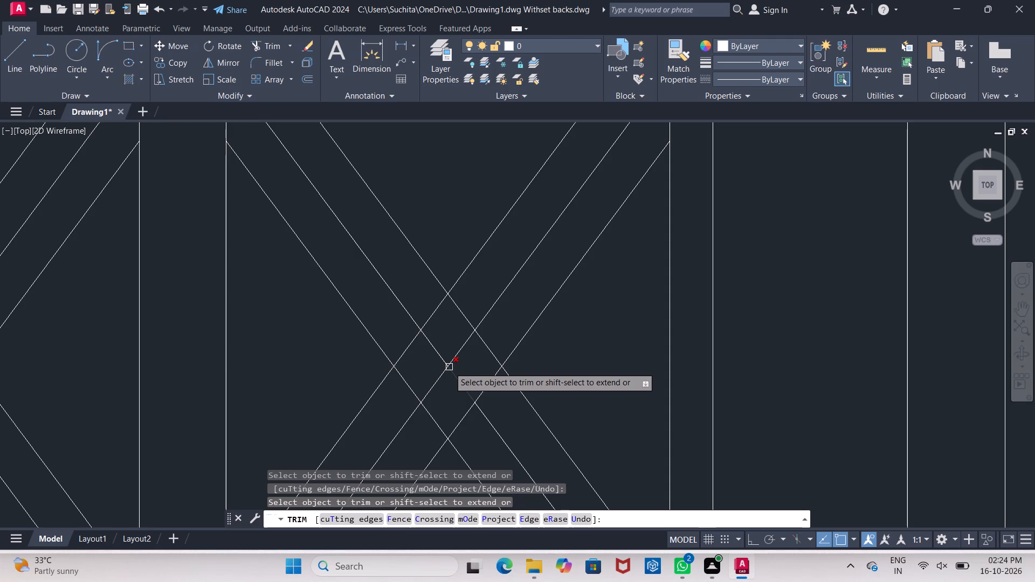
{"action": "key", "text": "Escape"}
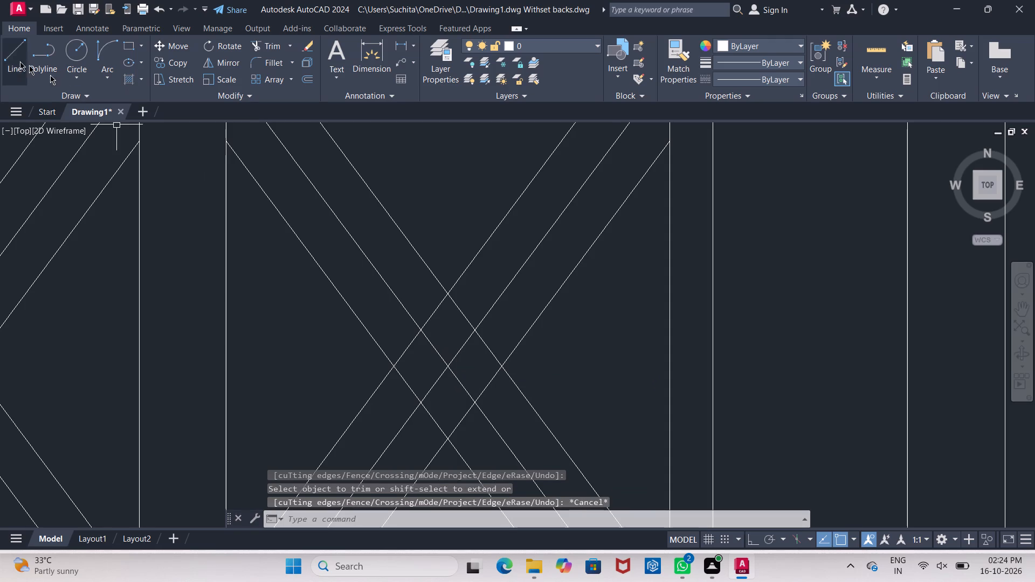
{"action": "left_click", "coordinate": [78, 48]}
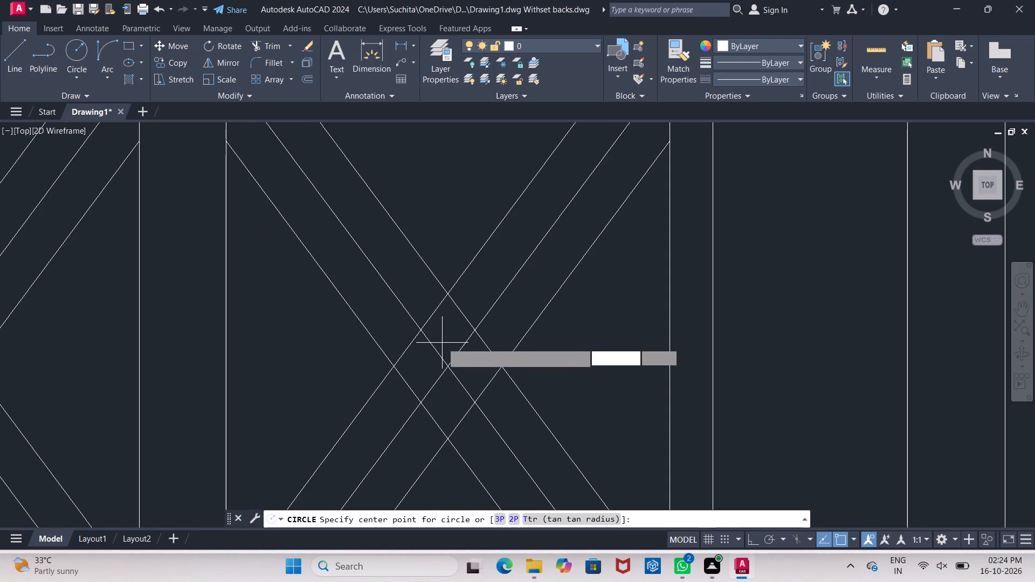
{"action": "left_click", "coordinate": [446, 365]}
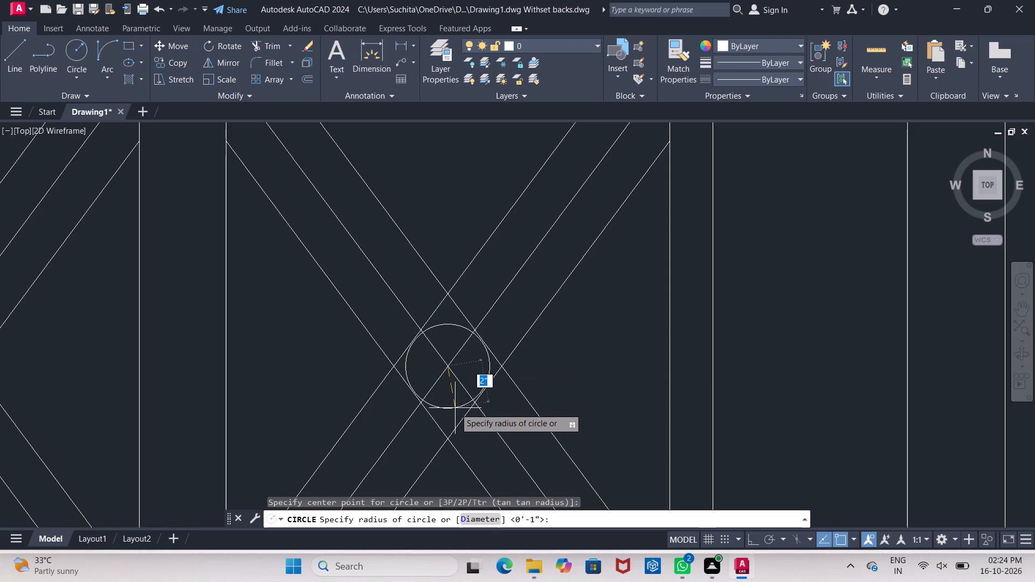
{"action": "left_click", "coordinate": [455, 408]}
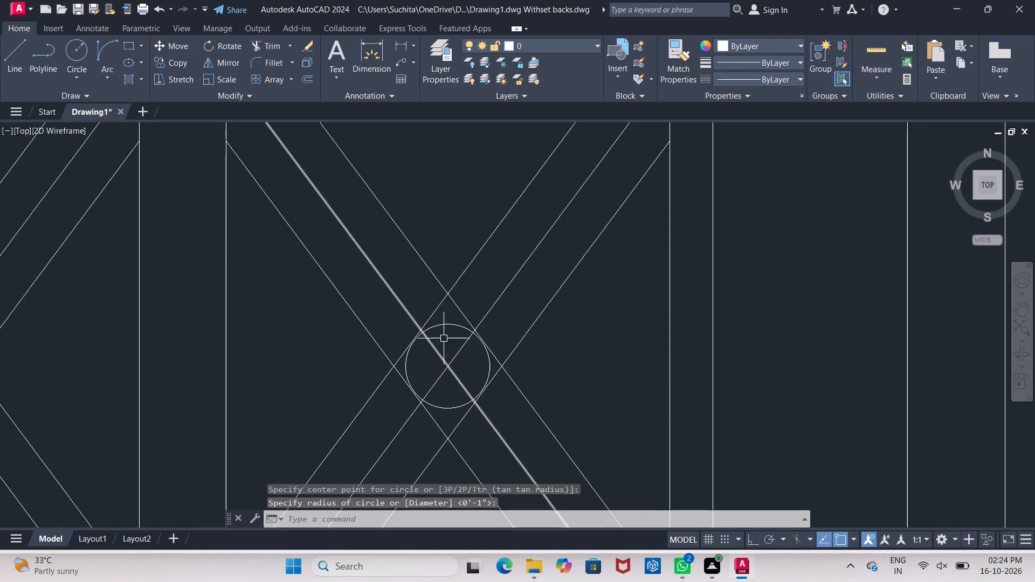
Delete the circle drawn over the bar crossing in the lower-right pane.
{"action": "scroll", "coordinate": [492, 286], "scroll_direction": "down", "scroll_amount": 3}
{"action": "middle_click_drag", "start_coordinate": [525, 352], "coordinate": [502, 397]}
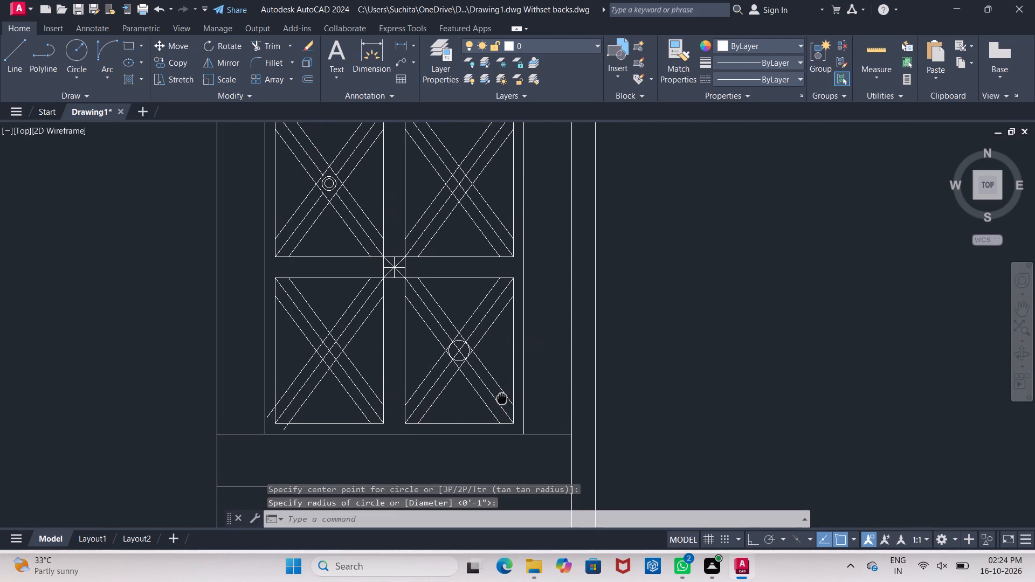
{"action": "middle_click_drag", "start_coordinate": [502, 397], "coordinate": [502, 398]}
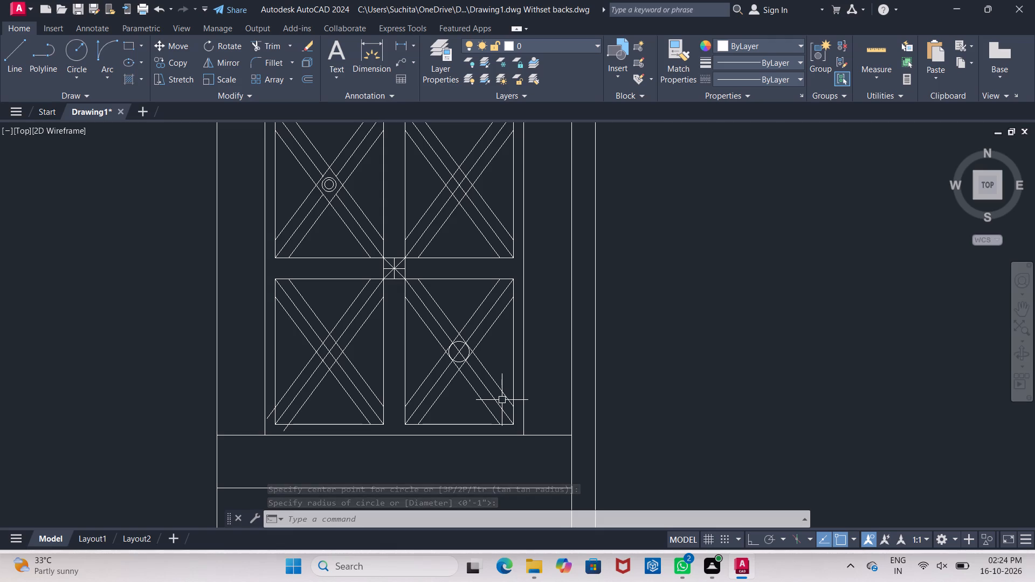
{"action": "key", "text": "Escape"}
{"action": "scroll", "coordinate": [478, 368], "scroll_direction": "up", "scroll_amount": 2}
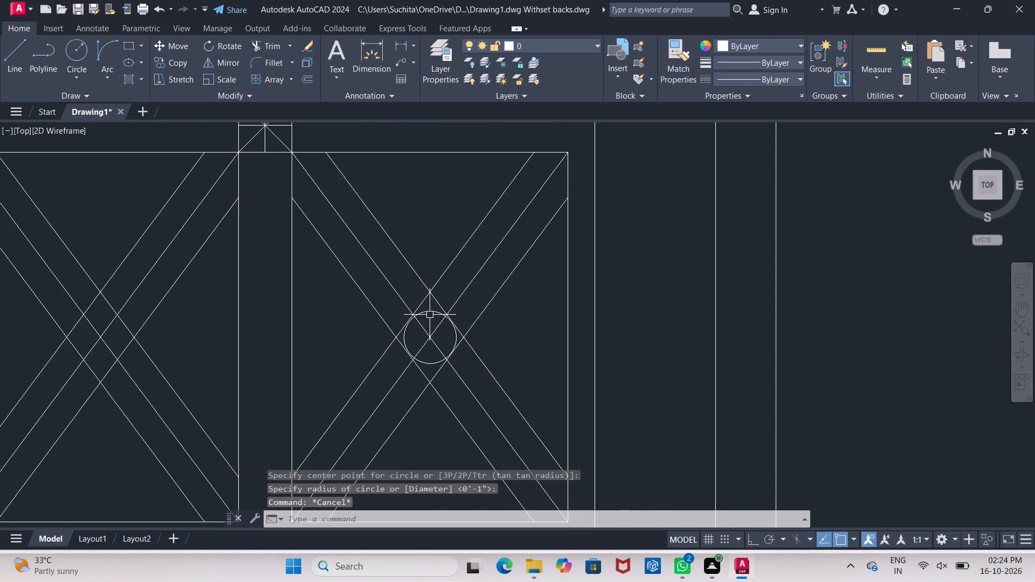
{"action": "left_click", "coordinate": [430, 311]}
{"action": "key", "text": "Delete"}
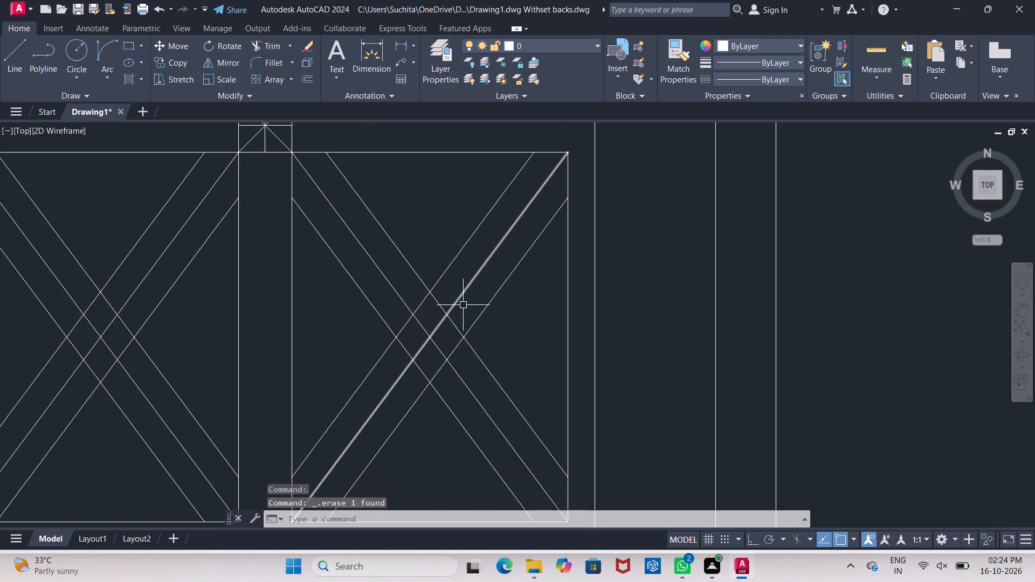
Trim away the segments of both bars' centre-lines inside the diamond where the bars cross in the lower-right pane.
{"action": "type", "text": "tr"}
{"action": "key", "text": "Return"}
{"action": "key", "text": "Return"}
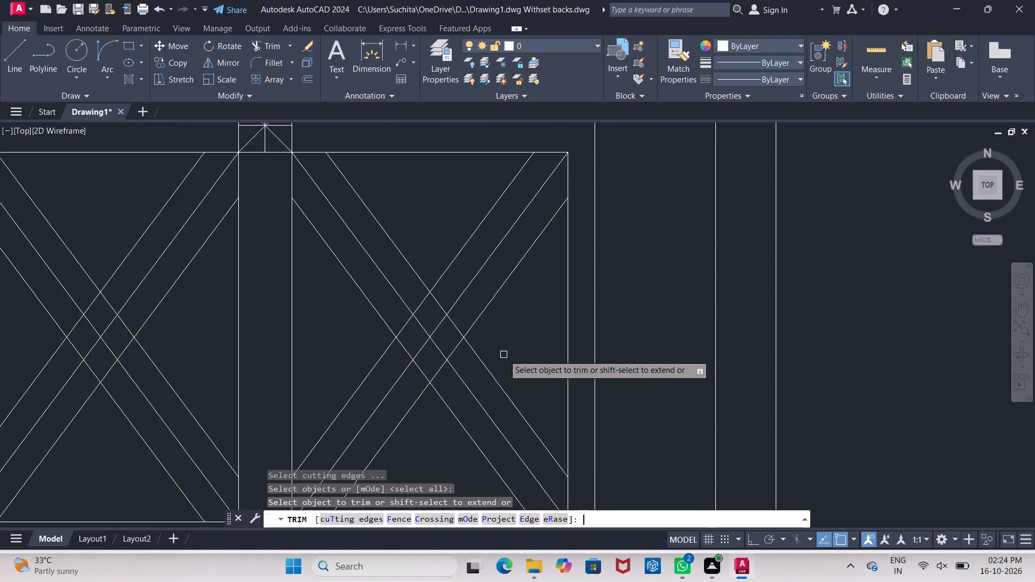
{"action": "left_click", "coordinate": [419, 327]}
{"action": "left_click", "coordinate": [434, 325]}
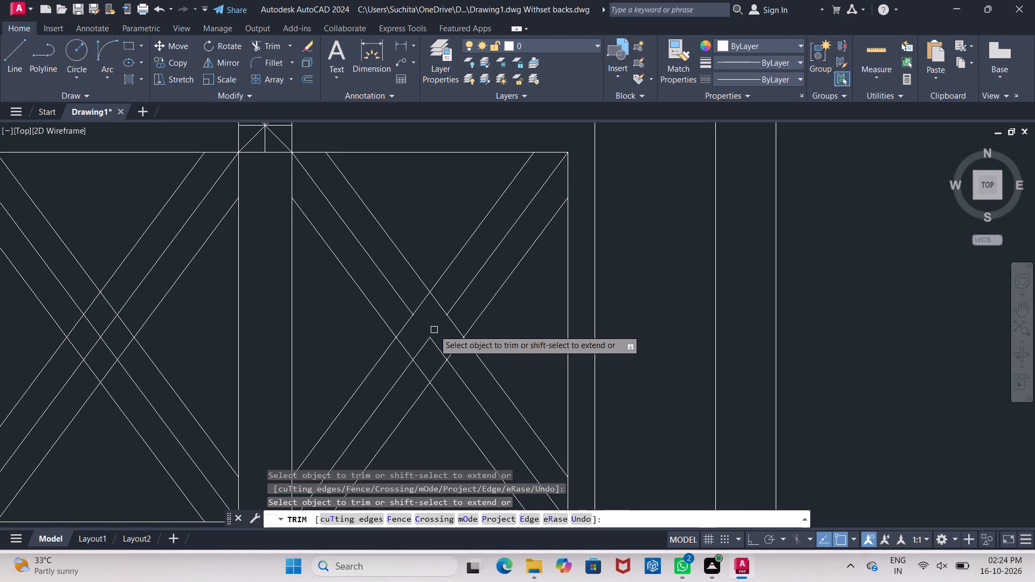
{"action": "left_click", "coordinate": [427, 342]}
{"action": "left_click", "coordinate": [417, 346]}
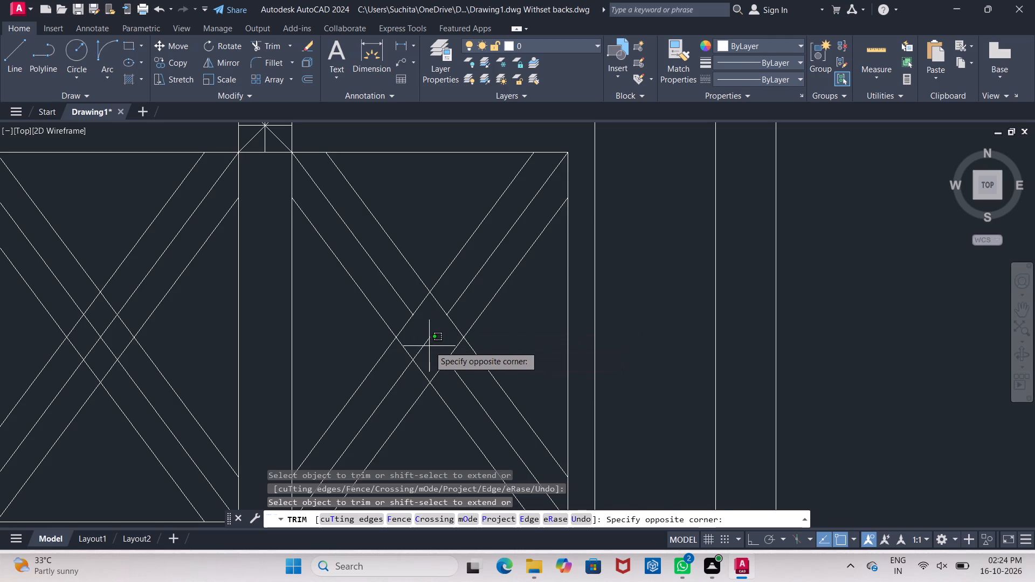
{"action": "left_click", "coordinate": [429, 346]}
{"action": "left_click", "coordinate": [422, 343]}
Trim the centre-line segments inside the diamond at the bar crossing of the lower-left pane.
{"action": "middle_click_drag", "start_coordinate": [431, 345], "coordinate": [543, 335]}
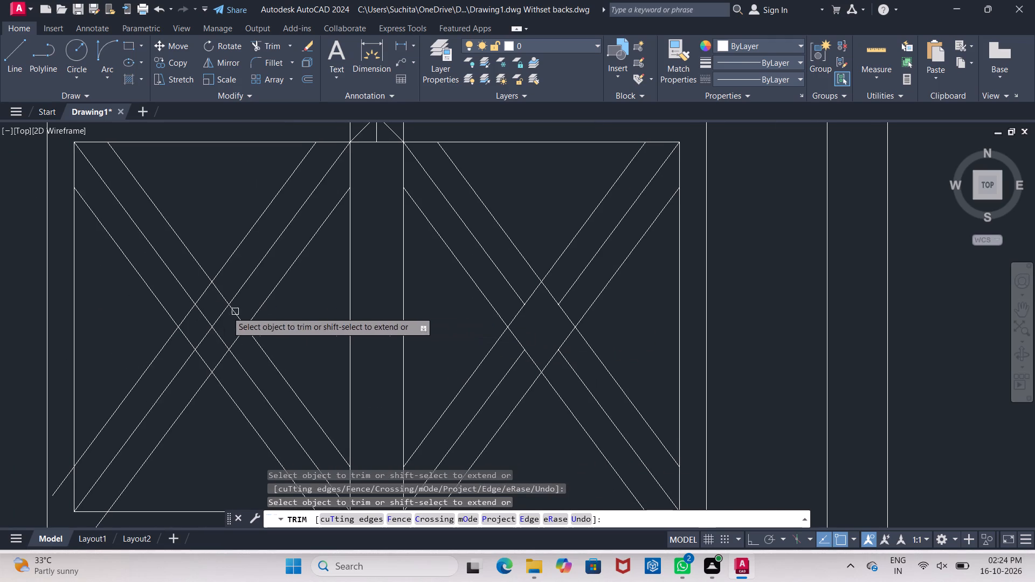
{"action": "left_click", "coordinate": [202, 311]}
{"action": "left_click", "coordinate": [223, 316]}
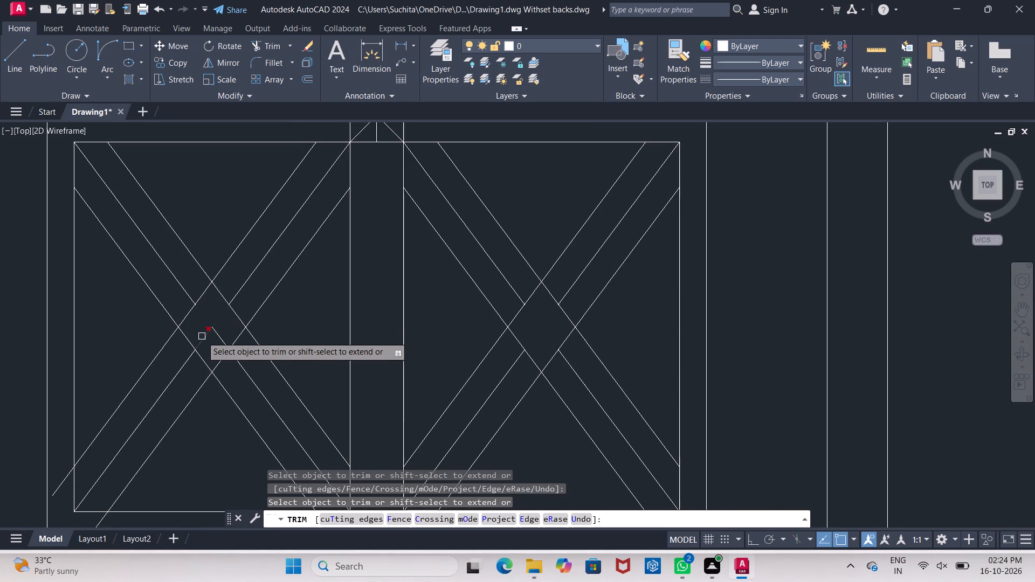
{"action": "left_click", "coordinate": [202, 336]}
{"action": "left_click", "coordinate": [219, 339]}
Trim the centre-line segments inside the diamond at the bar crossing of the upper-right pane and finish trimming.
{"action": "scroll", "coordinate": [216, 336], "scroll_direction": "down", "scroll_amount": 1}
{"action": "middle_click_drag", "start_coordinate": [216, 336], "coordinate": [259, 475]}
{"action": "scroll", "coordinate": [454, 207], "scroll_direction": "up", "scroll_amount": 2}
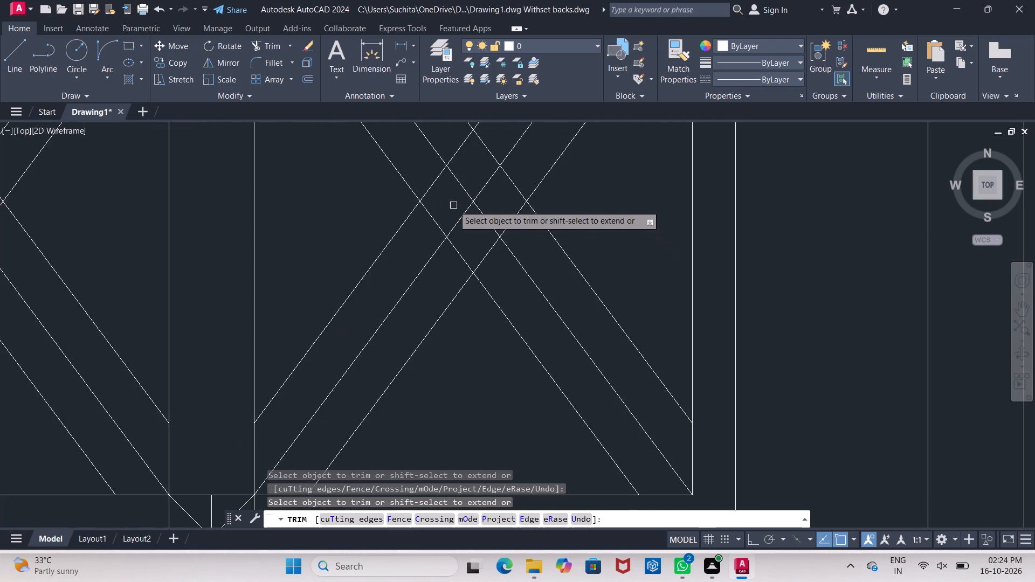
{"action": "left_click", "coordinate": [458, 184]}
{"action": "left_click", "coordinate": [480, 189]}
{"action": "left_click", "coordinate": [458, 214]}
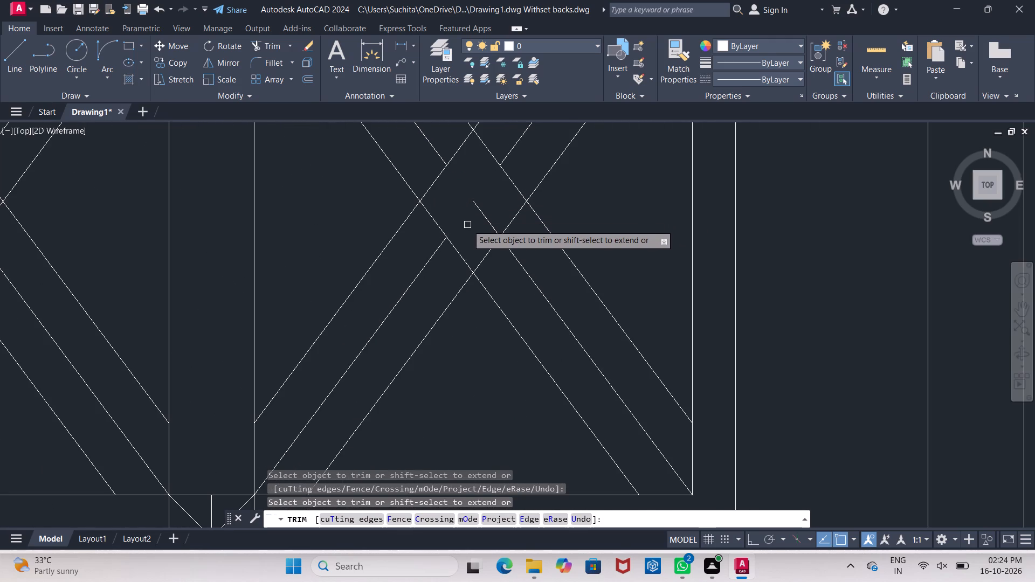
{"action": "left_click", "coordinate": [480, 210]}
{"action": "scroll", "coordinate": [481, 210], "scroll_direction": "down", "scroll_amount": 2}
{"action": "scroll", "coordinate": [481, 210], "scroll_direction": "up", "scroll_amount": 2}
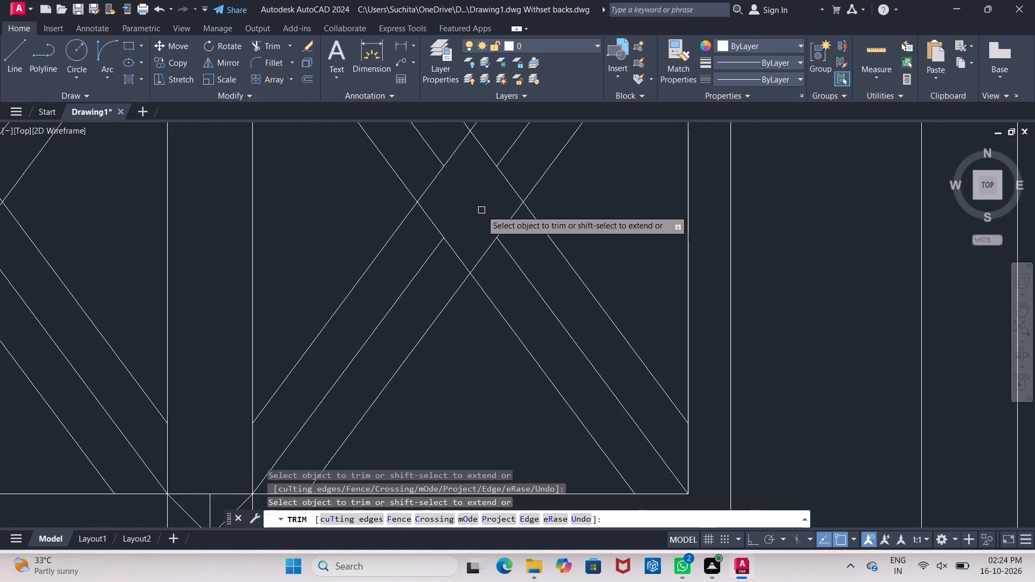
{"action": "middle_click_drag", "start_coordinate": [481, 210], "coordinate": [559, 232]}
{"action": "scroll", "coordinate": [559, 232], "scroll_direction": "down", "scroll_amount": 1}
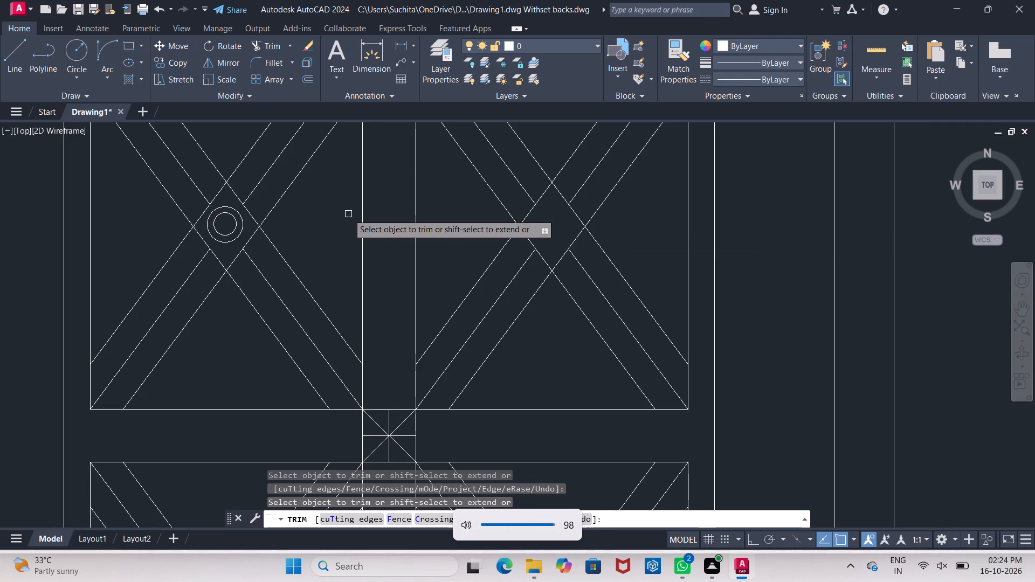
{"action": "key", "text": "Escape"}
{"action": "key", "text": "Escape"}
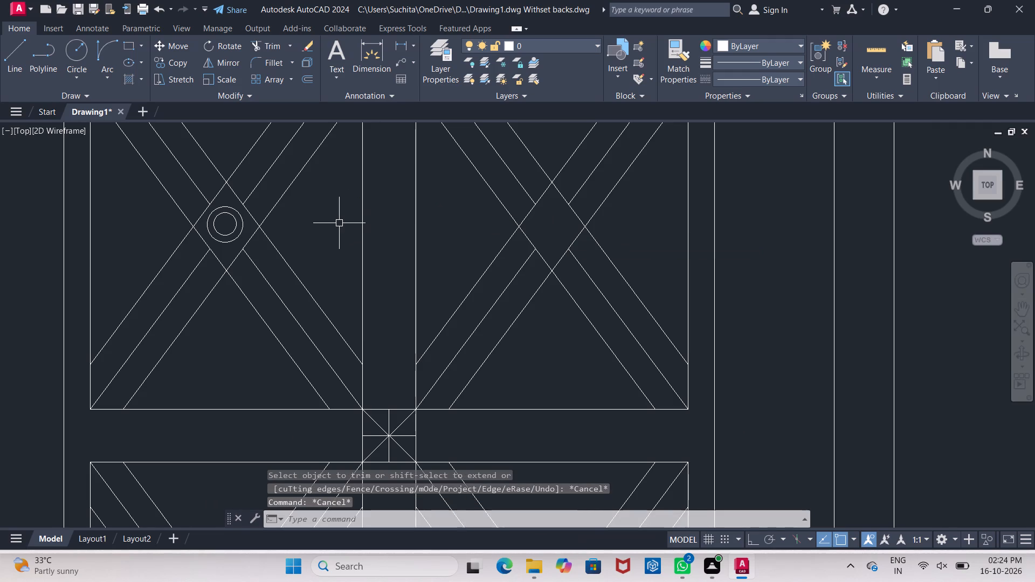
Copy the upper-left pane's two concentric boss circles horizontally about 2'-0 1/2" to the upper-right pane's bar crossing, with Ortho on.
{"action": "scroll", "coordinate": [222, 212], "scroll_direction": "up", "scroll_amount": 2}
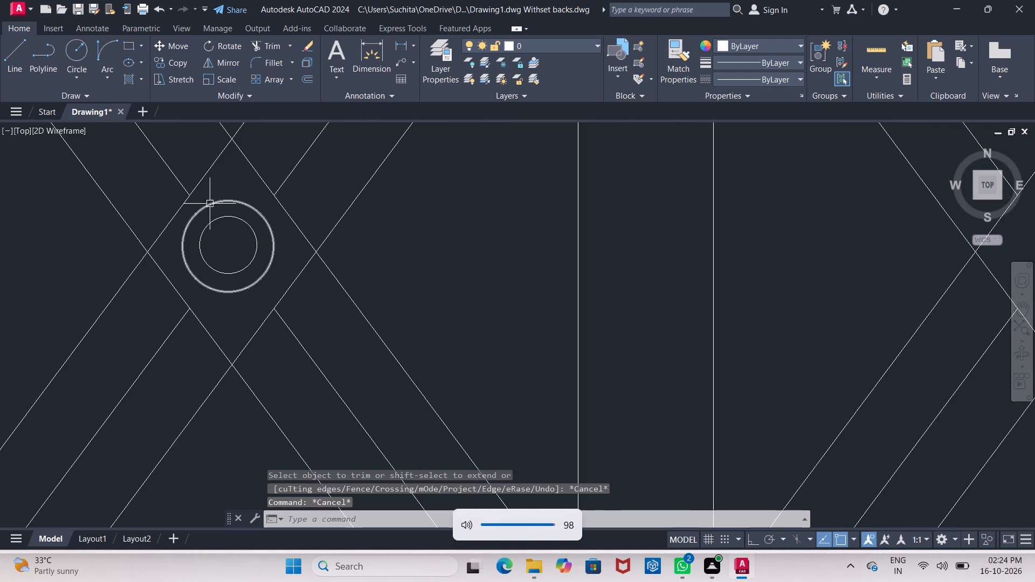
{"action": "left_click", "coordinate": [189, 199]}
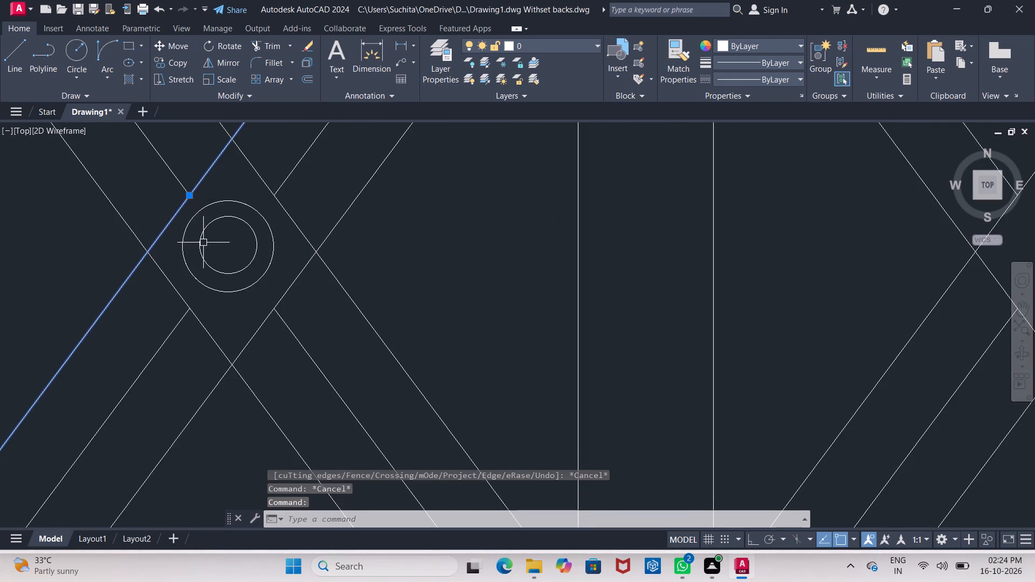
{"action": "key", "text": "Escape"}
{"action": "scroll", "coordinate": [204, 226], "scroll_direction": "up", "scroll_amount": 1}
{"action": "left_click", "coordinate": [180, 187]}
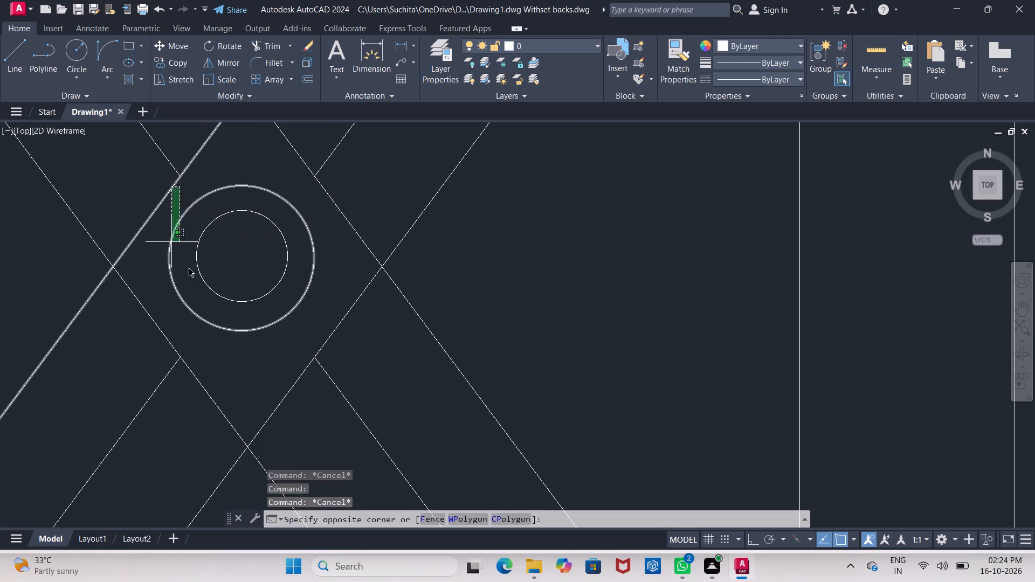
{"action": "key", "text": "Escape"}
{"action": "left_click", "coordinate": [251, 185]}
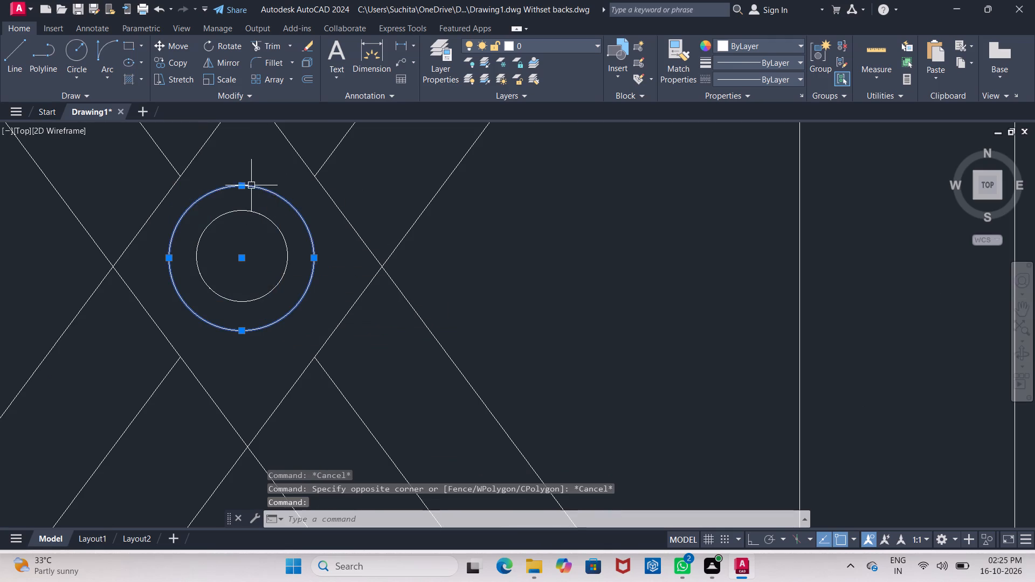
{"action": "left_click", "coordinate": [244, 212]}
{"action": "left_click", "coordinate": [164, 66]}
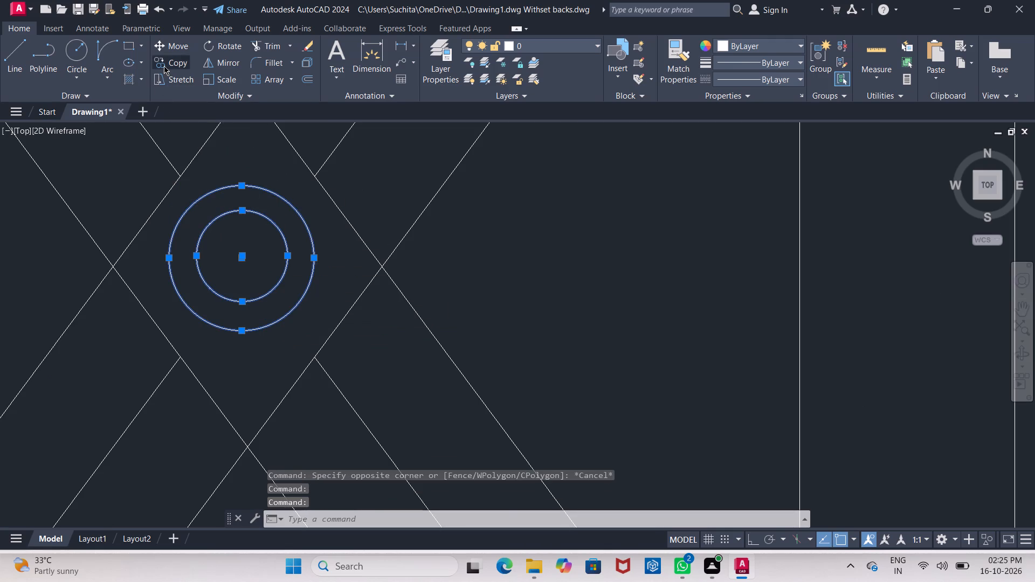
{"action": "left_click", "coordinate": [751, 538]}
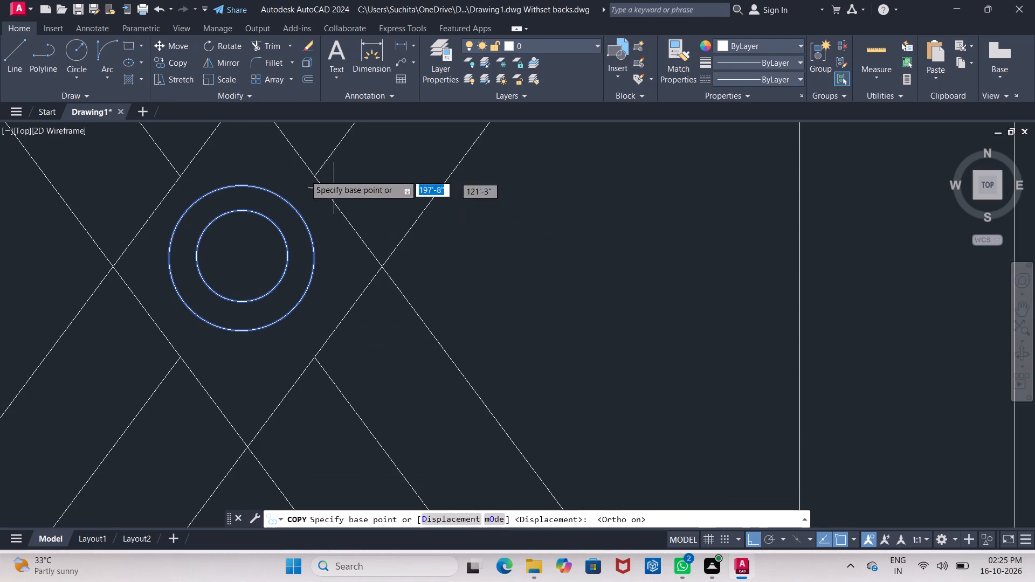
{"action": "left_click", "coordinate": [240, 256]}
{"action": "middle_click_drag", "start_coordinate": [433, 271], "coordinate": [423, 270]}
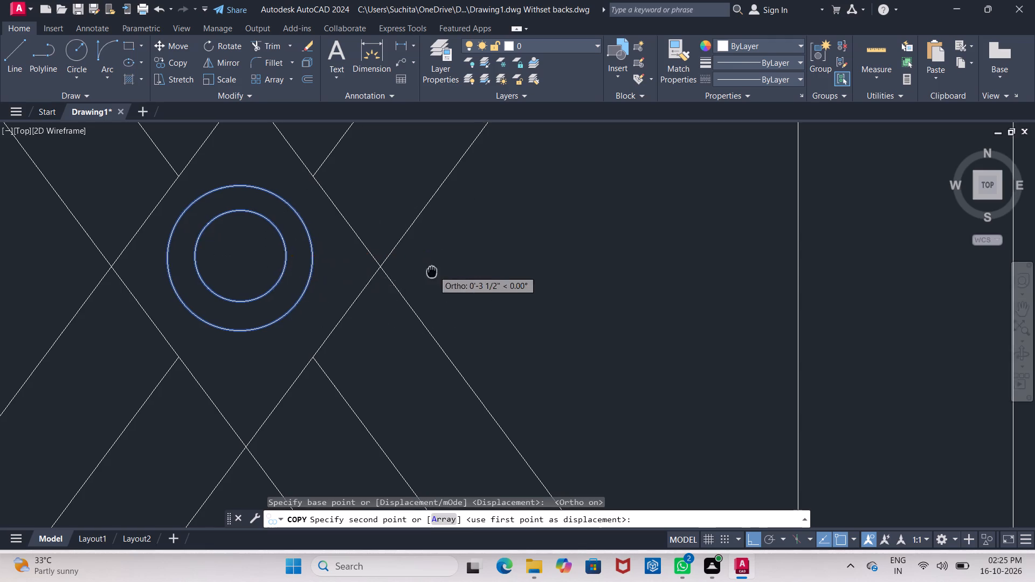
{"action": "middle_click_drag", "start_coordinate": [423, 270], "coordinate": [283, 258]}
{"action": "scroll", "coordinate": [283, 258], "scroll_direction": "down", "scroll_amount": 2}
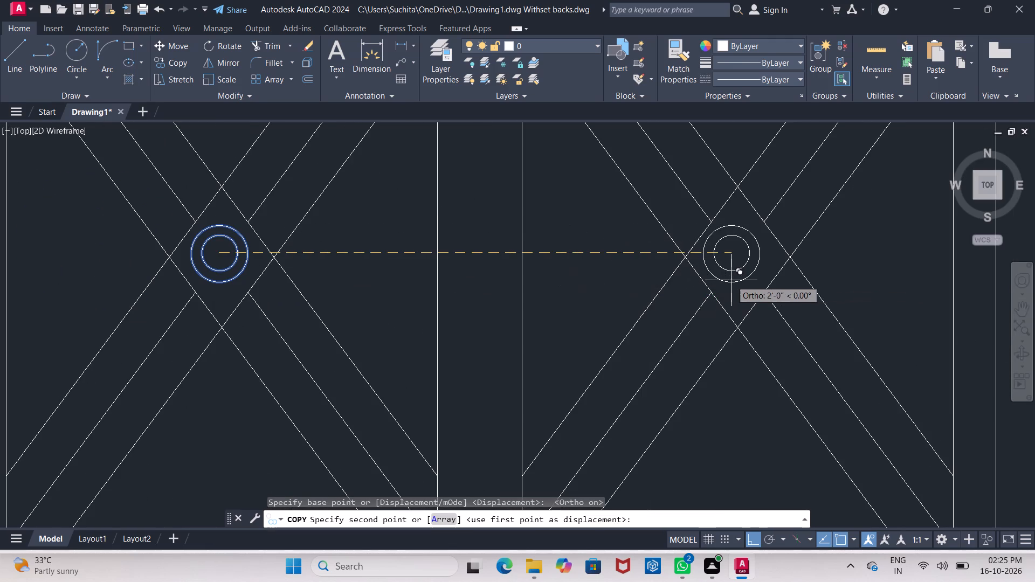
{"action": "left_click", "coordinate": [736, 252]}
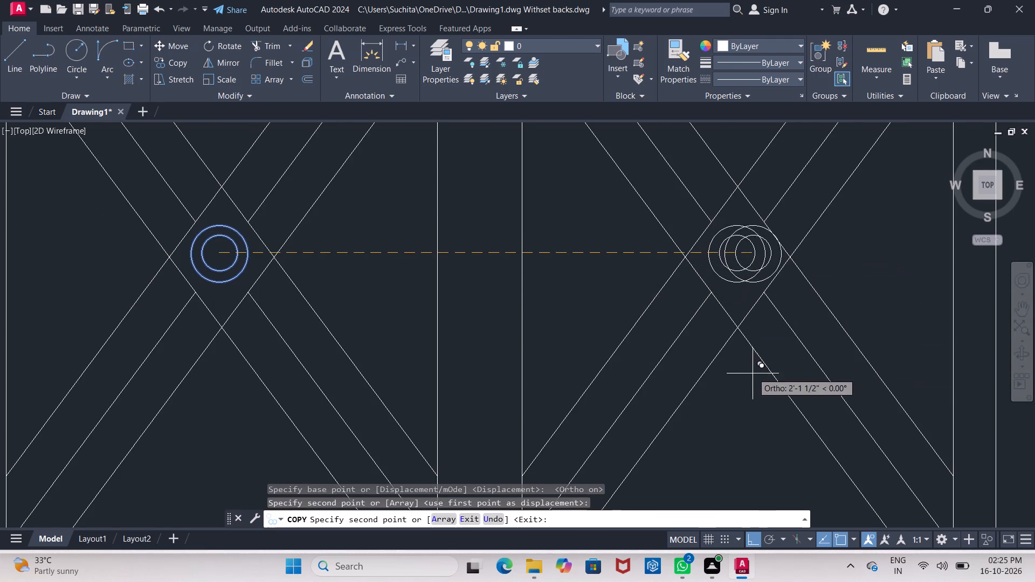
Place another copy of the boss circles about 2'-7 1/2" straight down at the lower-left pane's bar crossing.
{"action": "middle_click_drag", "start_coordinate": [753, 373], "coordinate": [750, 185]}
{"action": "scroll", "coordinate": [736, 212], "scroll_direction": "down", "scroll_amount": 2}
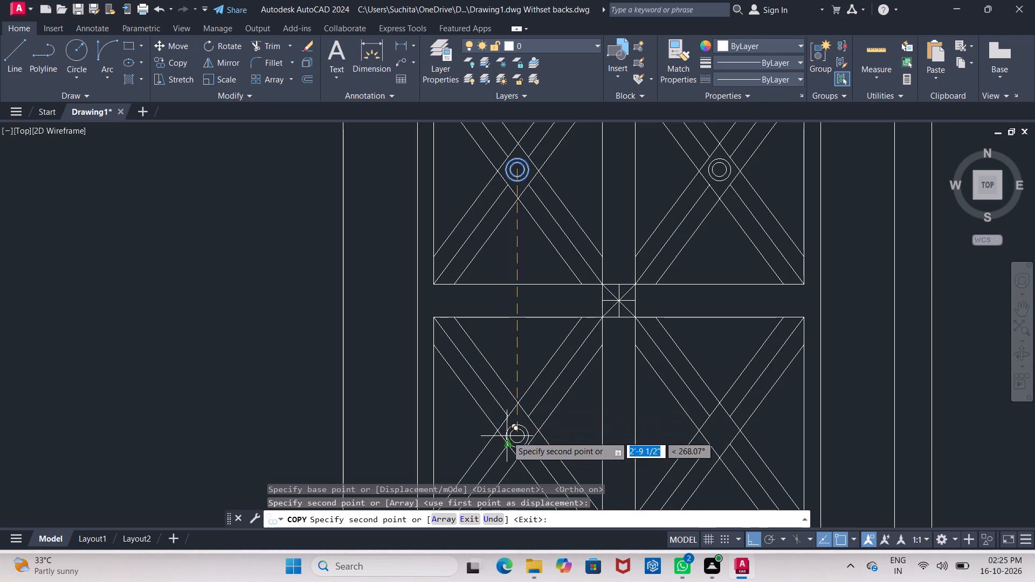
{"action": "scroll", "coordinate": [507, 436], "scroll_direction": "up", "scroll_amount": 2}
{"action": "middle_click_drag", "start_coordinate": [507, 427], "coordinate": [494, 377]}
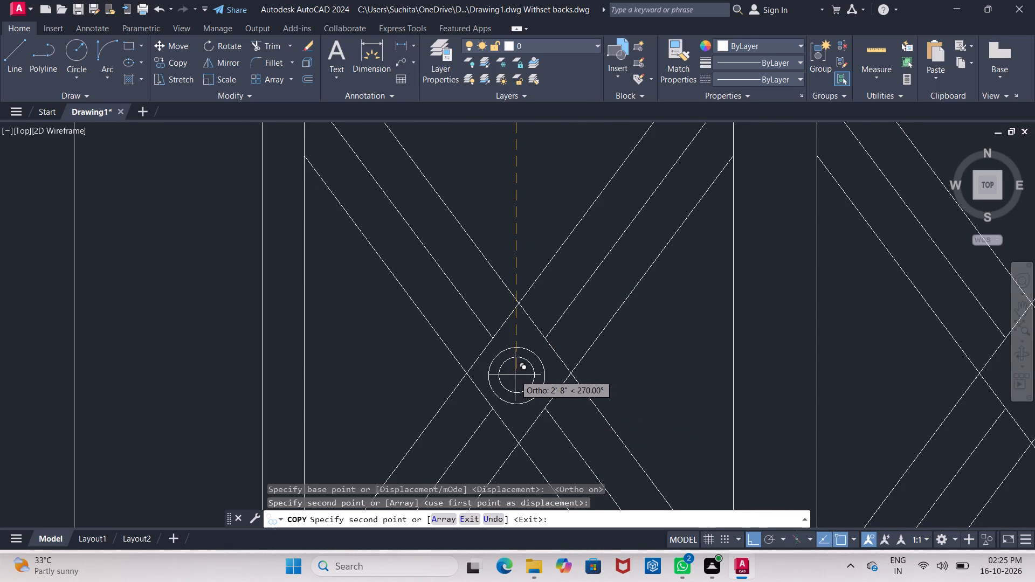
{"action": "left_click", "coordinate": [520, 372]}
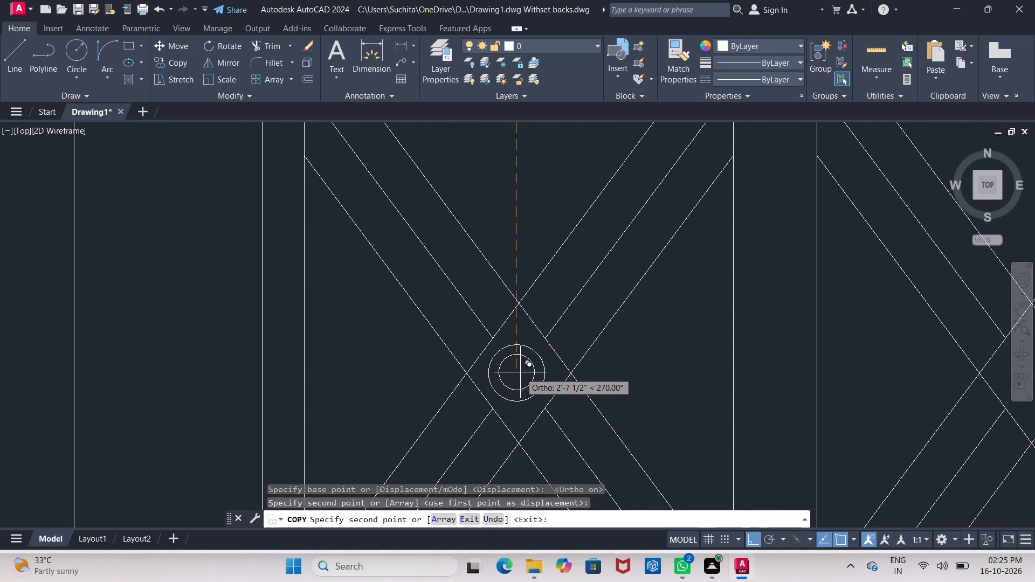
{"action": "middle_click_drag", "start_coordinate": [670, 371], "coordinate": [465, 324]}
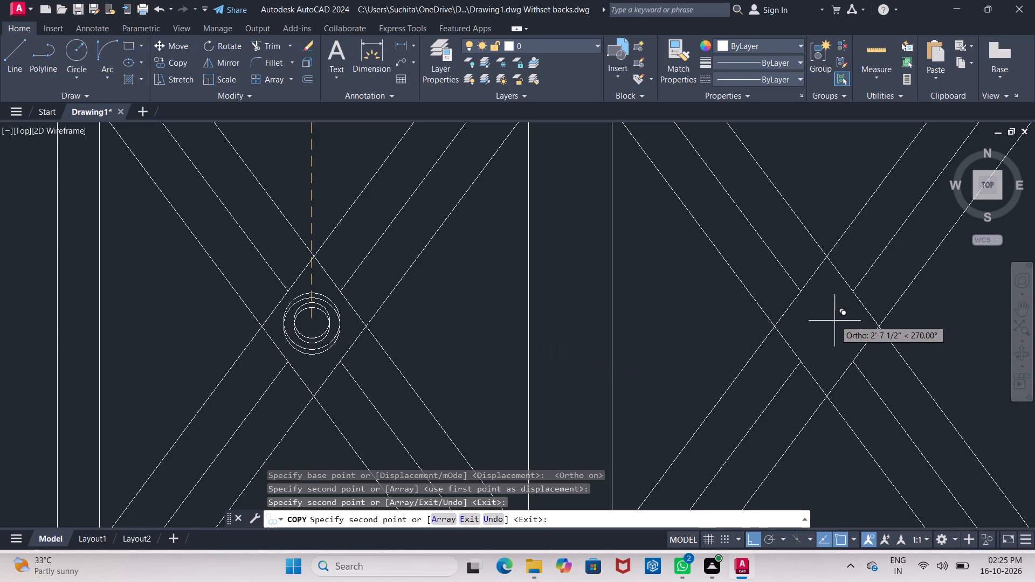
{"action": "left_click", "coordinate": [753, 537]}
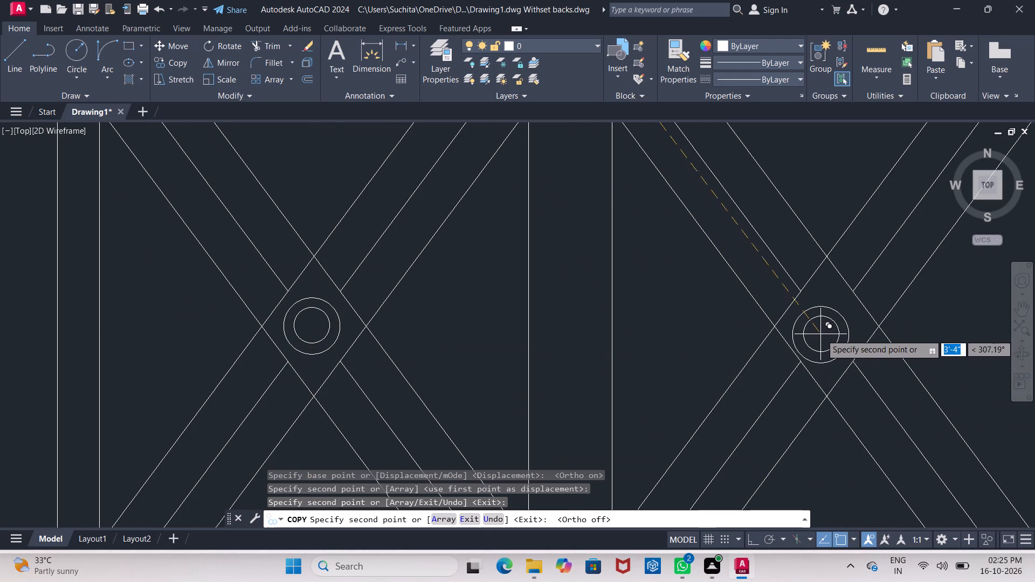
{"action": "key", "text": "Escape"}
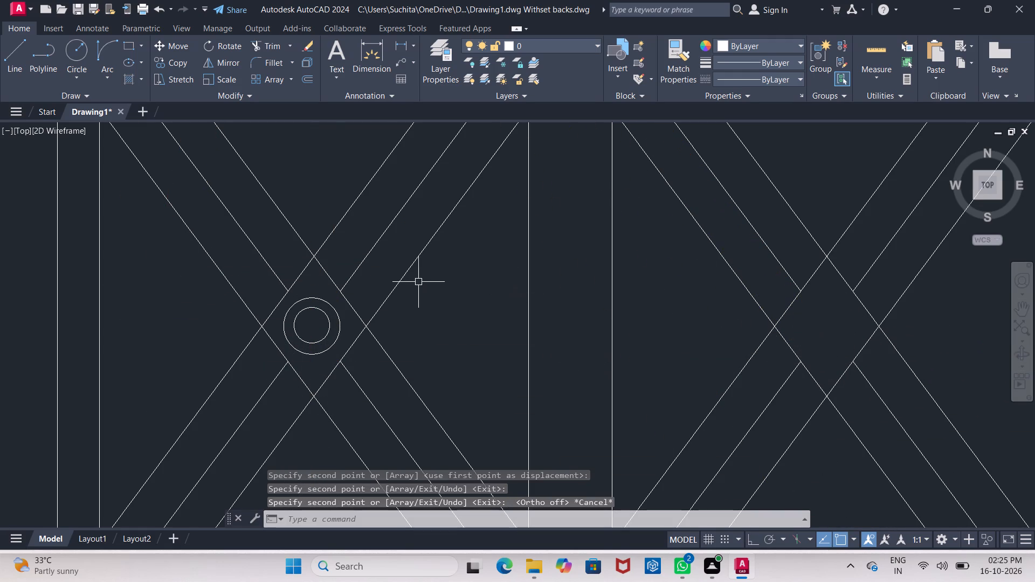
Copy the lower-left pane's two boss circles horizontally about 2'-0 1/2" to the lower-right pane's bar crossing, with Ortho on.
{"action": "left_click", "coordinate": [305, 297]}
{"action": "left_click", "coordinate": [311, 304]}
{"action": "left_click", "coordinate": [313, 314]}
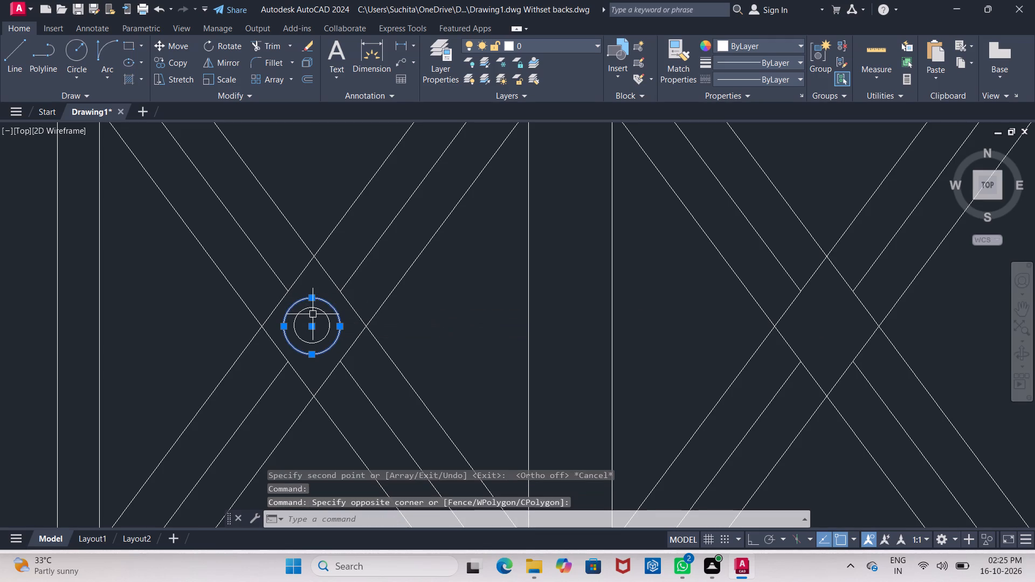
{"action": "left_click", "coordinate": [312, 309]}
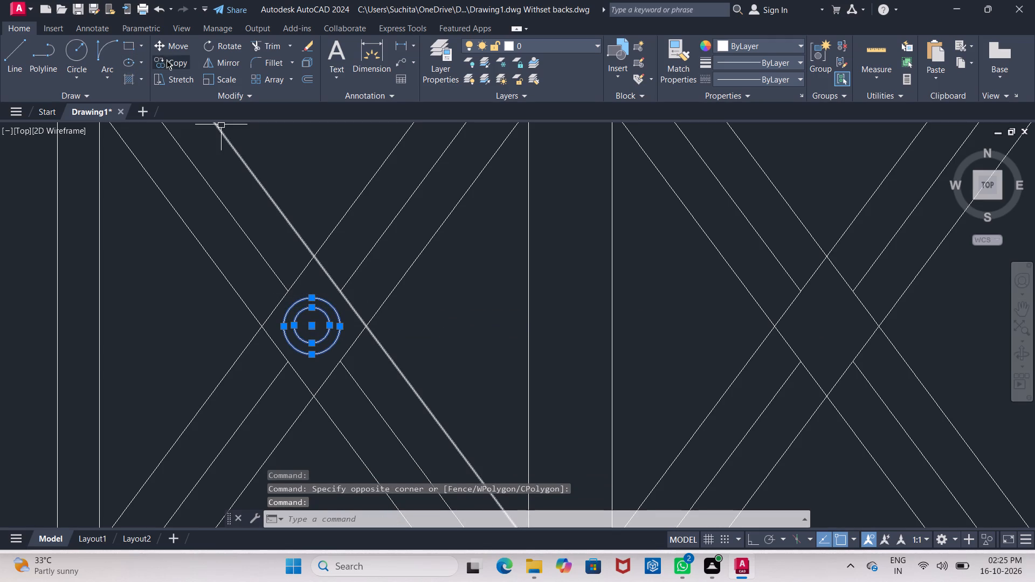
{"action": "left_click", "coordinate": [167, 63]}
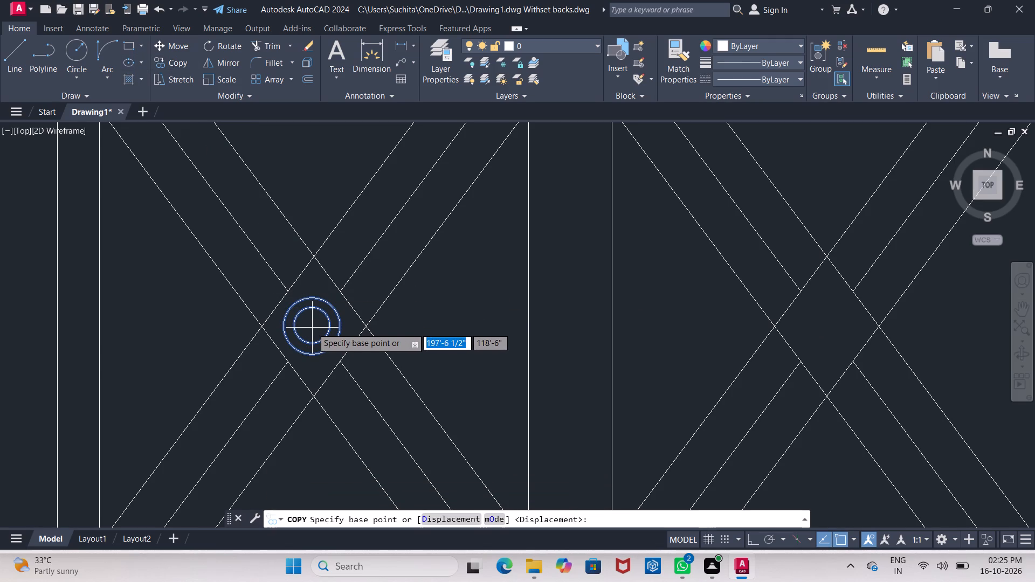
{"action": "left_click", "coordinate": [312, 327]}
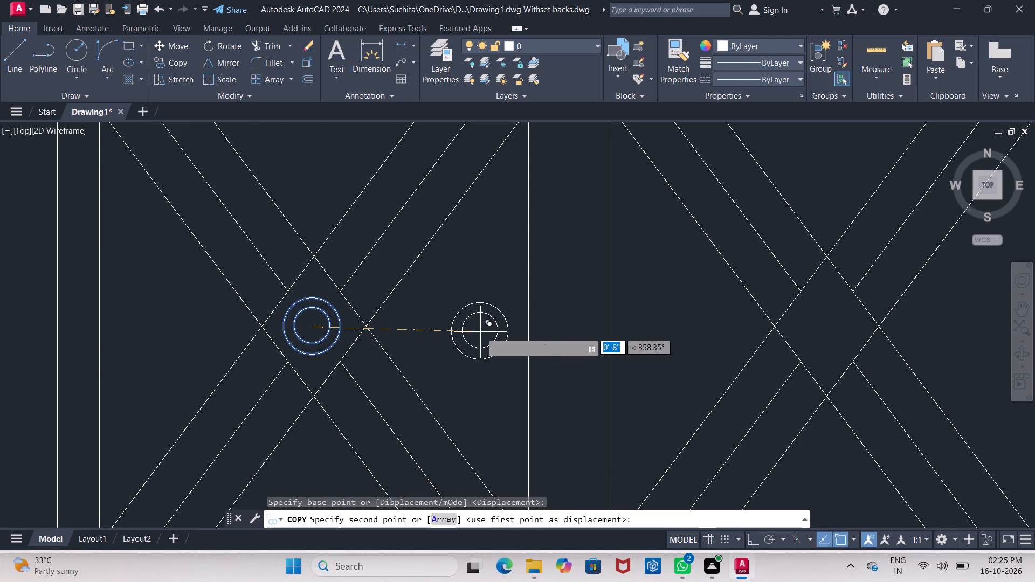
{"action": "left_click", "coordinate": [750, 533]}
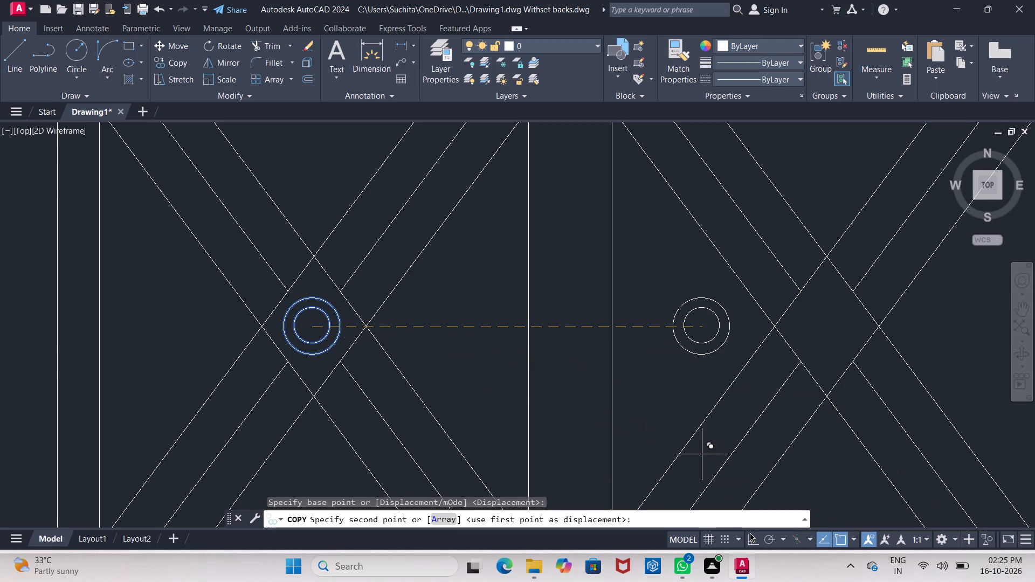
{"action": "left_click", "coordinate": [827, 330]}
{"action": "key", "text": "Escape"}
{"action": "scroll", "coordinate": [829, 330], "scroll_direction": "down", "scroll_amount": 2}
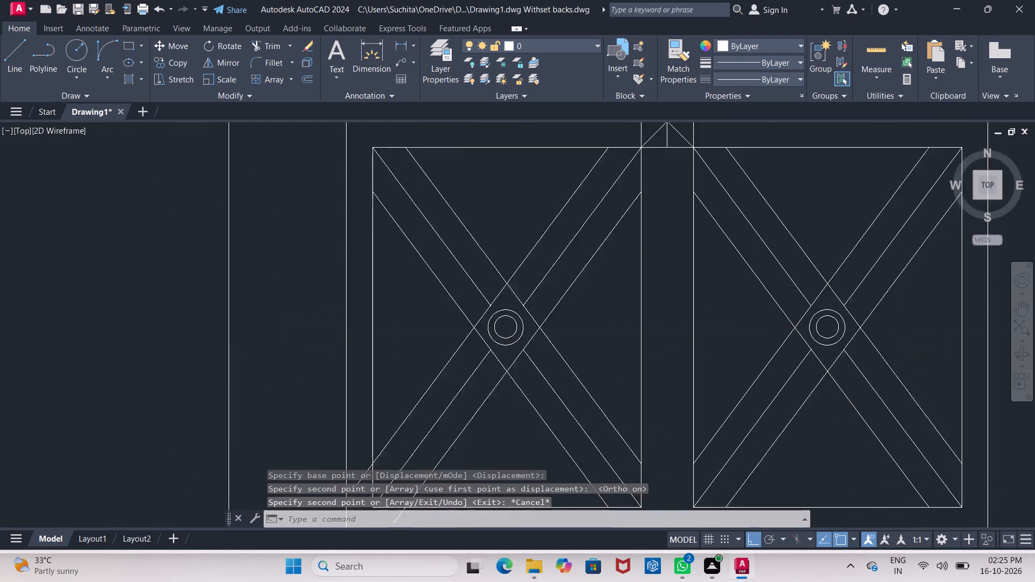
Fillet the two parallel transom lines between the upper and lower panes into a rounded end on the window's left side.
{"action": "scroll", "coordinate": [829, 330], "scroll_direction": "down", "scroll_amount": 2}
{"action": "middle_click_drag", "start_coordinate": [830, 334], "coordinate": [482, 266]}
{"action": "scroll", "coordinate": [591, 265], "scroll_direction": "down", "scroll_amount": 1}
{"action": "key", "text": "Escape"}
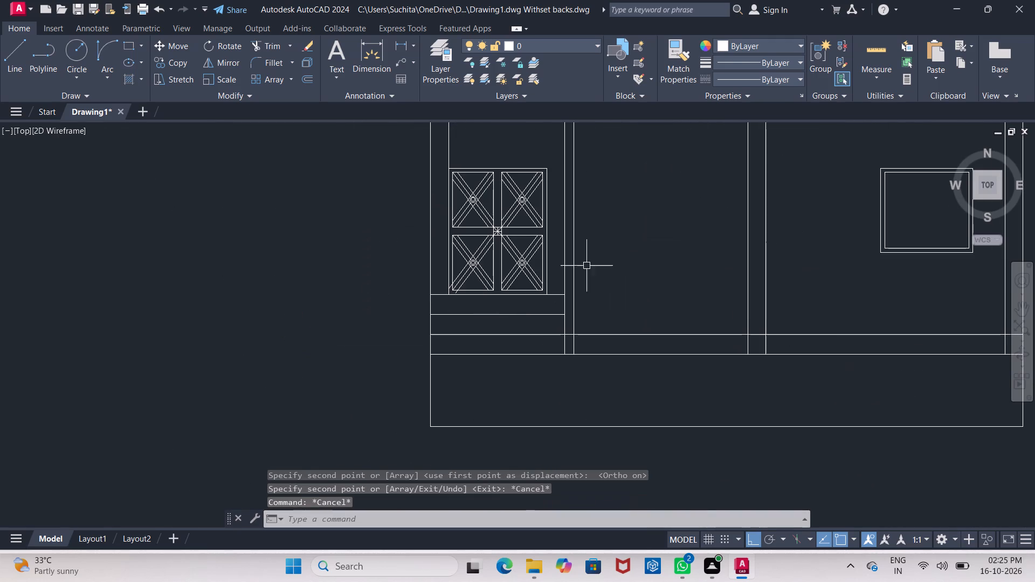
{"action": "scroll", "coordinate": [560, 260], "scroll_direction": "down", "scroll_amount": 1}
{"action": "scroll", "coordinate": [526, 238], "scroll_direction": "up", "scroll_amount": 2}
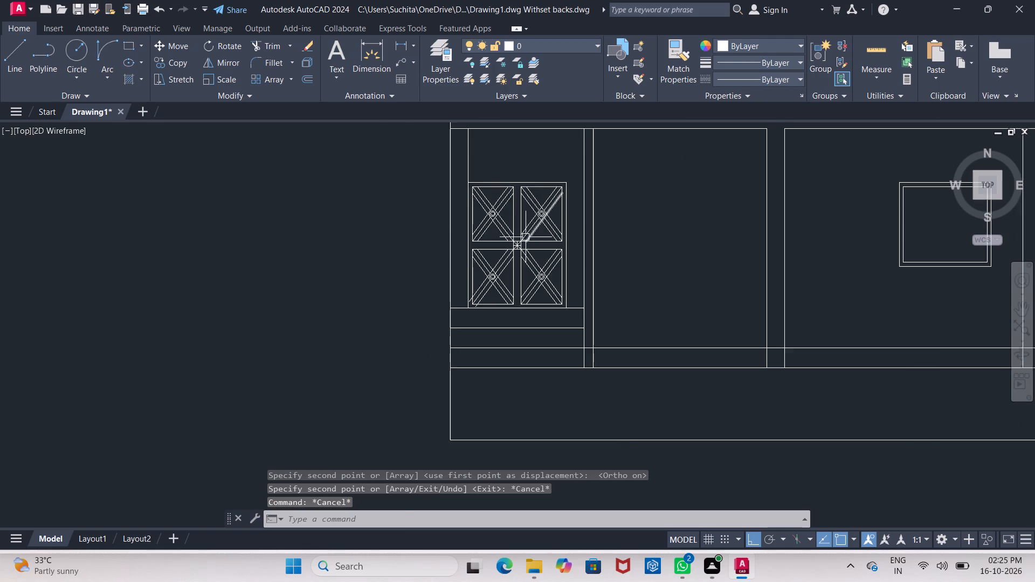
{"action": "scroll", "coordinate": [526, 237], "scroll_direction": "up", "scroll_amount": 1}
{"action": "middle_click_drag", "start_coordinate": [525, 237], "coordinate": [506, 269]}
{"action": "key", "text": "Escape"}
{"action": "key", "text": "Escape"}
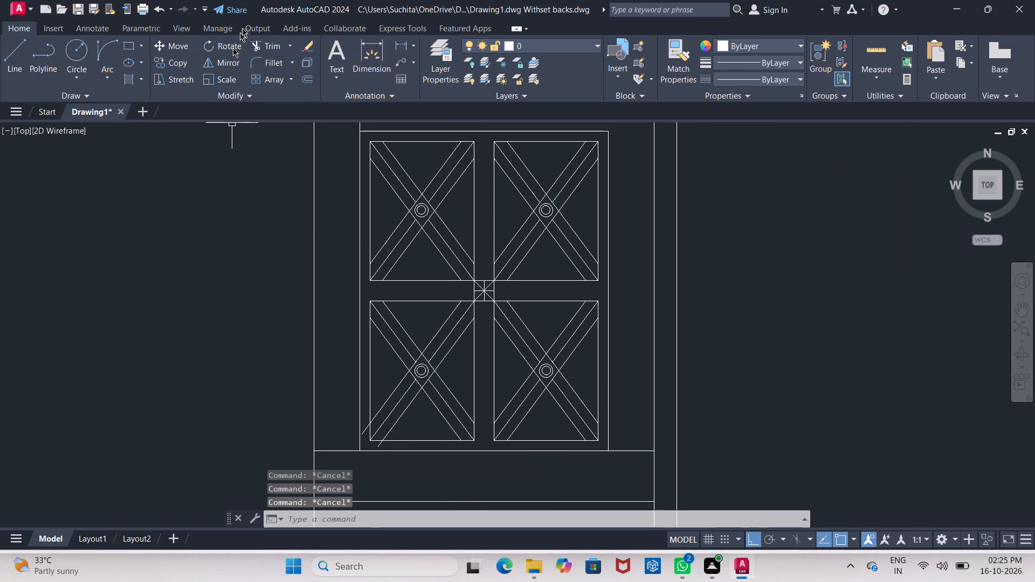
{"action": "left_click", "coordinate": [258, 64]}
{"action": "scroll", "coordinate": [329, 240], "scroll_direction": "up", "scroll_amount": 3}
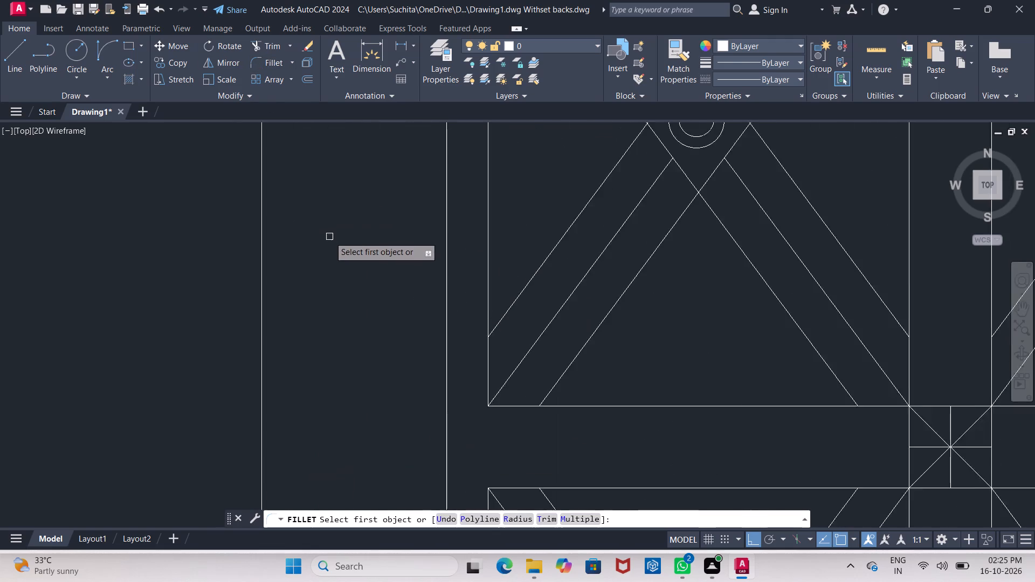
{"action": "middle_click_drag", "start_coordinate": [329, 235], "coordinate": [212, 93]}
{"action": "left_click", "coordinate": [482, 262]}
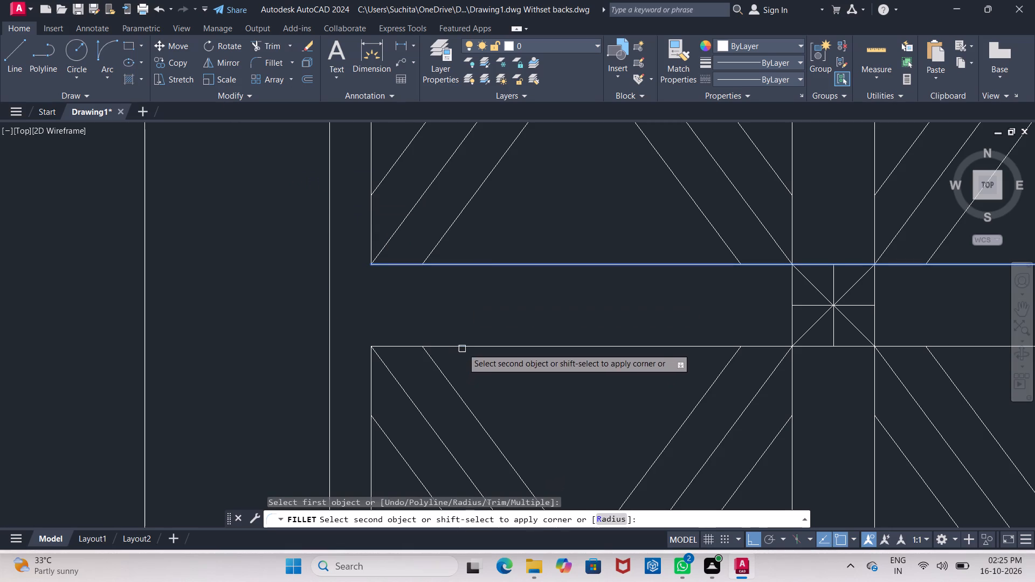
{"action": "left_click", "coordinate": [463, 347]}
Fillet the same two transom lines into a rounded end on the window's right side.
{"action": "scroll", "coordinate": [463, 346], "scroll_direction": "down", "scroll_amount": 3}
{"action": "middle_click_drag", "start_coordinate": [484, 356], "coordinate": [312, 270]}
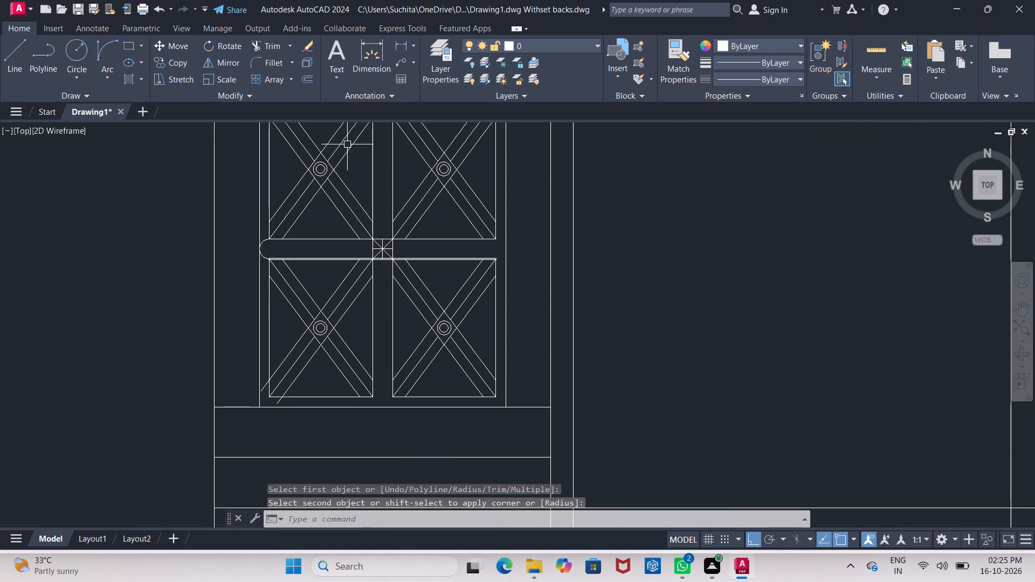
{"action": "left_click", "coordinate": [261, 58]}
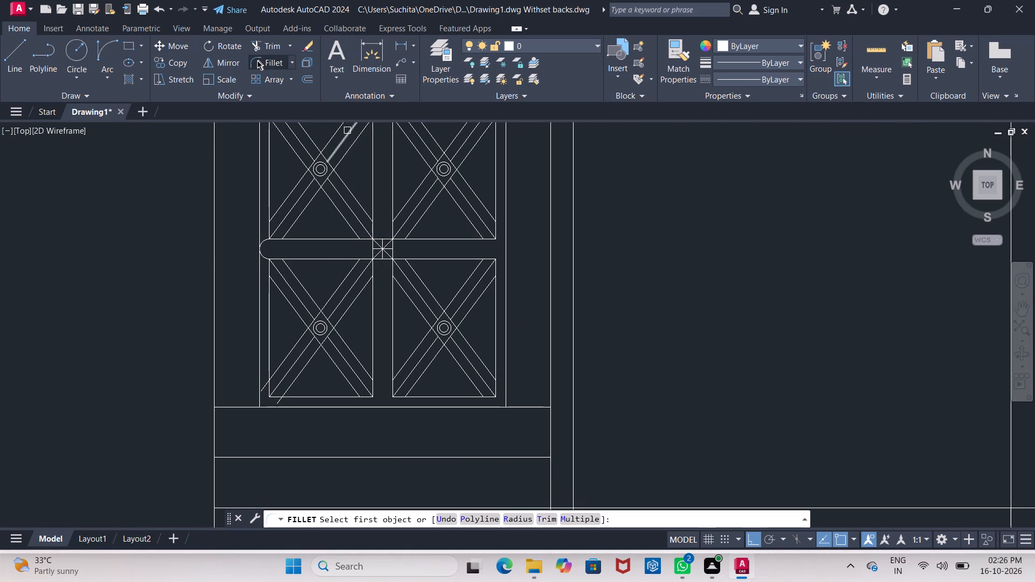
{"action": "left_click", "coordinate": [456, 238]}
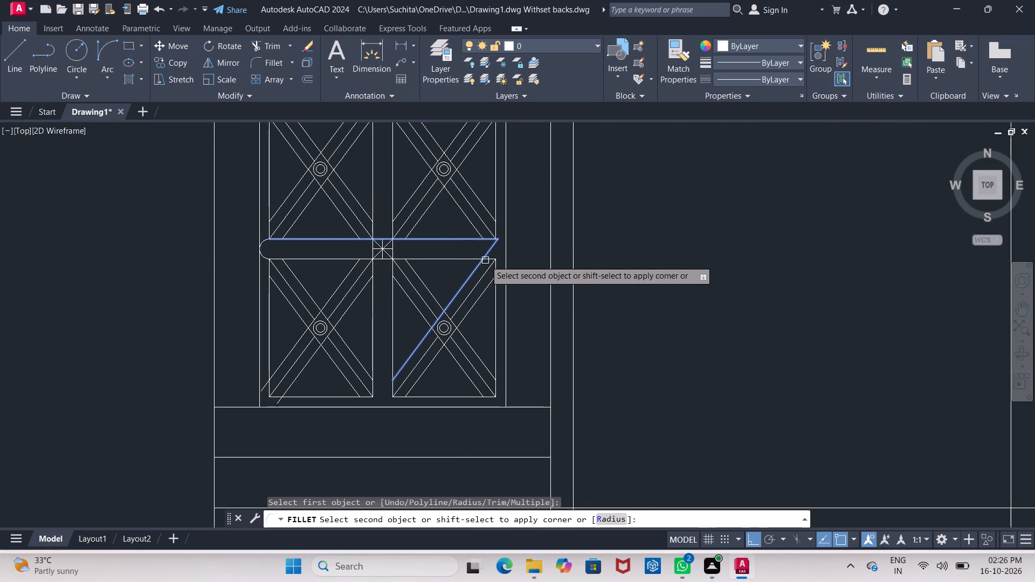
{"action": "scroll", "coordinate": [492, 261], "scroll_direction": "up", "scroll_amount": 3}
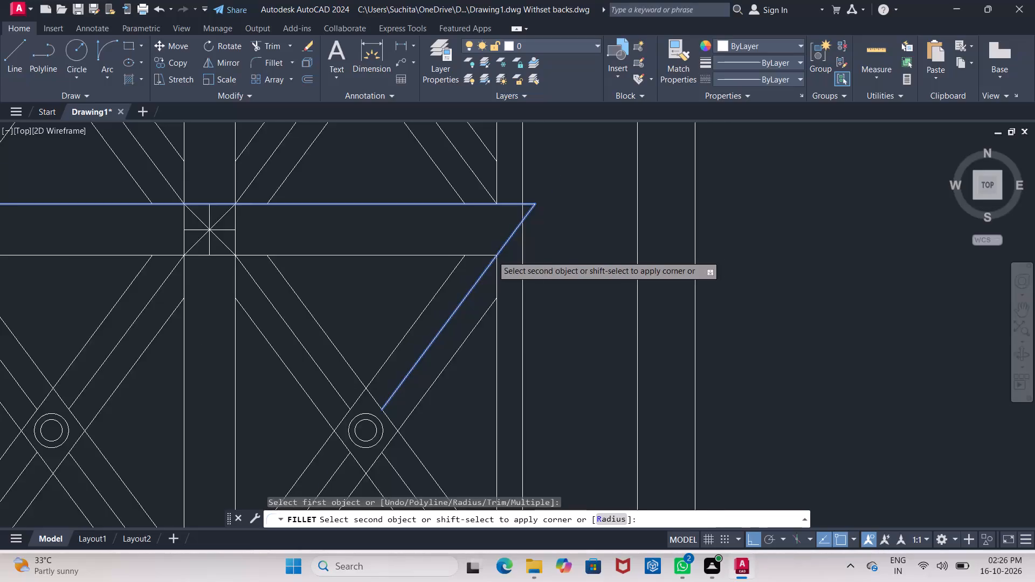
{"action": "scroll", "coordinate": [492, 255], "scroll_direction": "up", "scroll_amount": 2}
{"action": "left_click", "coordinate": [477, 255]}
Fillet the two vertical mullion lines into a rounded end at the bottom, between the lower panes.
{"action": "scroll", "coordinate": [477, 255], "scroll_direction": "down", "scroll_amount": 3}
{"action": "middle_click_drag", "start_coordinate": [477, 255], "coordinate": [551, 99]}
{"action": "left_click", "coordinate": [258, 61]}
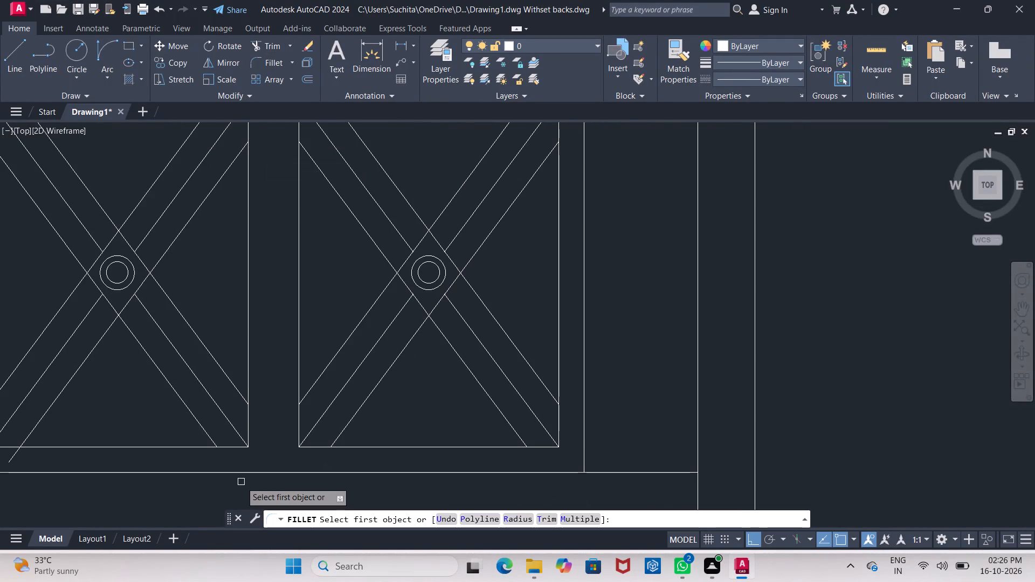
{"action": "left_click", "coordinate": [247, 421]}
{"action": "left_click", "coordinate": [296, 431]}
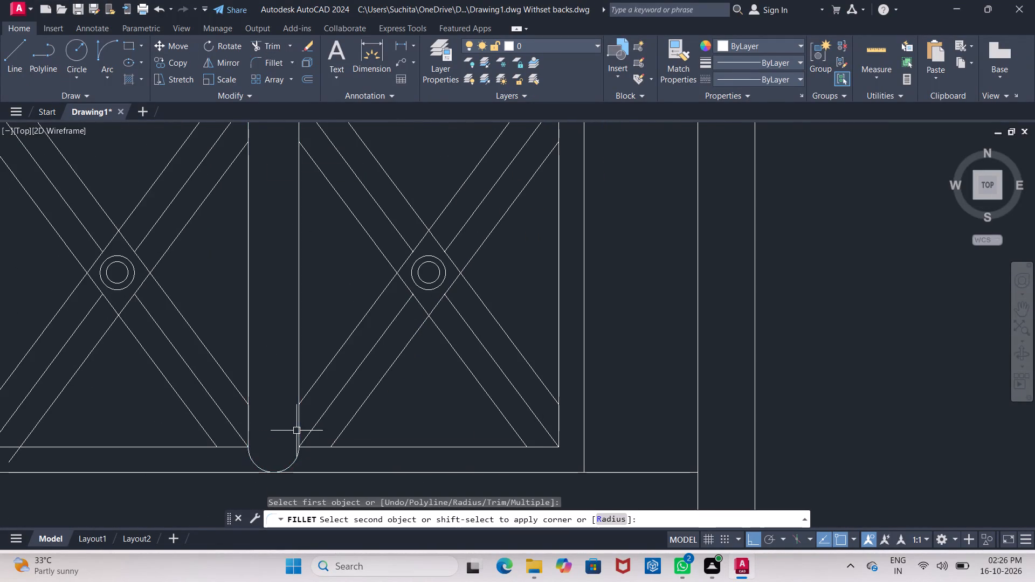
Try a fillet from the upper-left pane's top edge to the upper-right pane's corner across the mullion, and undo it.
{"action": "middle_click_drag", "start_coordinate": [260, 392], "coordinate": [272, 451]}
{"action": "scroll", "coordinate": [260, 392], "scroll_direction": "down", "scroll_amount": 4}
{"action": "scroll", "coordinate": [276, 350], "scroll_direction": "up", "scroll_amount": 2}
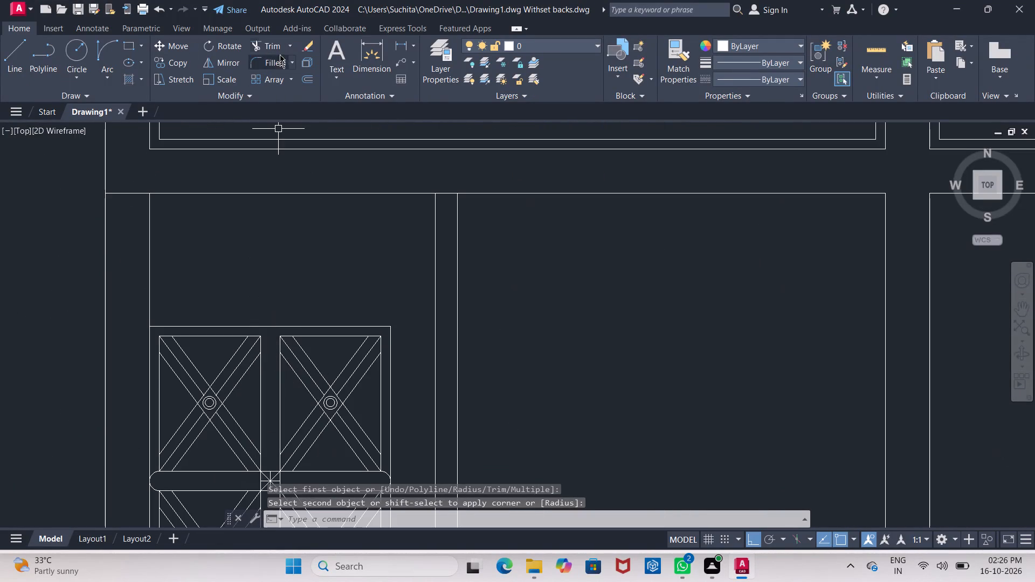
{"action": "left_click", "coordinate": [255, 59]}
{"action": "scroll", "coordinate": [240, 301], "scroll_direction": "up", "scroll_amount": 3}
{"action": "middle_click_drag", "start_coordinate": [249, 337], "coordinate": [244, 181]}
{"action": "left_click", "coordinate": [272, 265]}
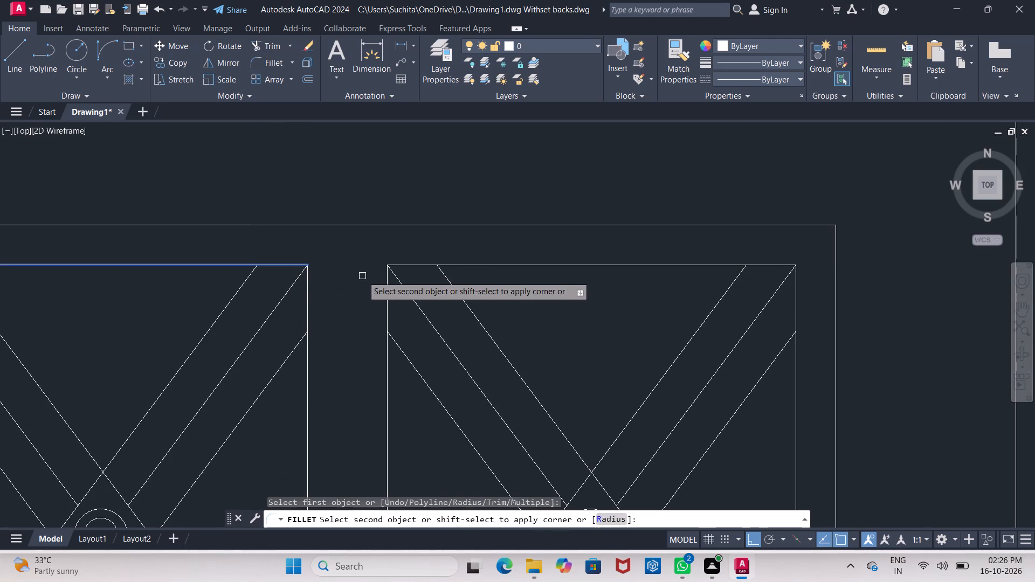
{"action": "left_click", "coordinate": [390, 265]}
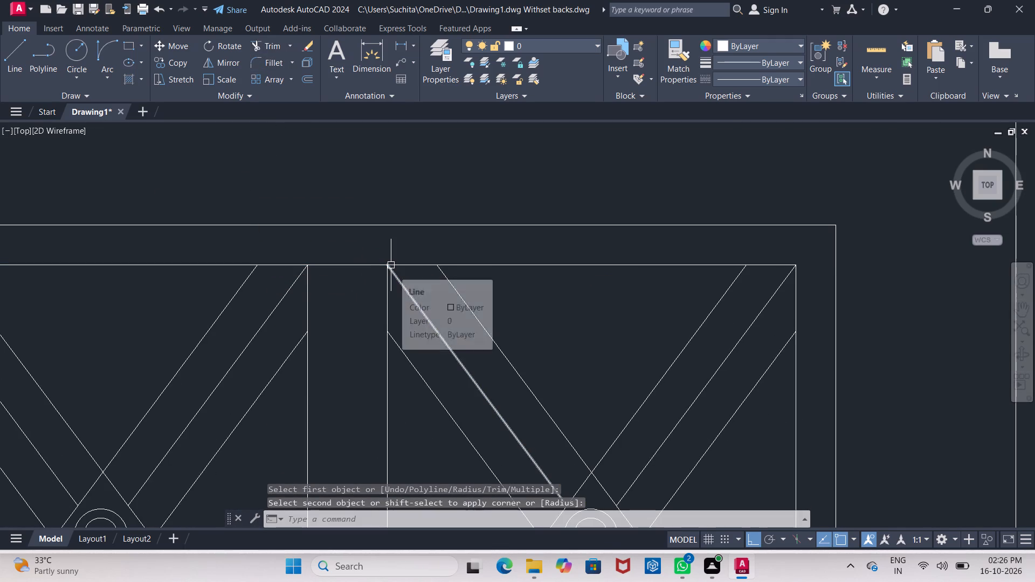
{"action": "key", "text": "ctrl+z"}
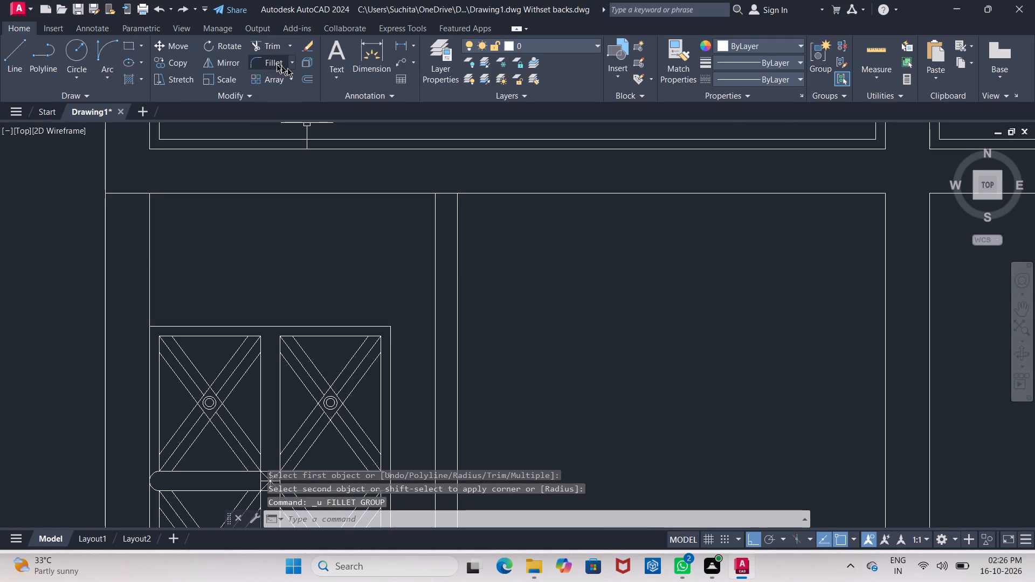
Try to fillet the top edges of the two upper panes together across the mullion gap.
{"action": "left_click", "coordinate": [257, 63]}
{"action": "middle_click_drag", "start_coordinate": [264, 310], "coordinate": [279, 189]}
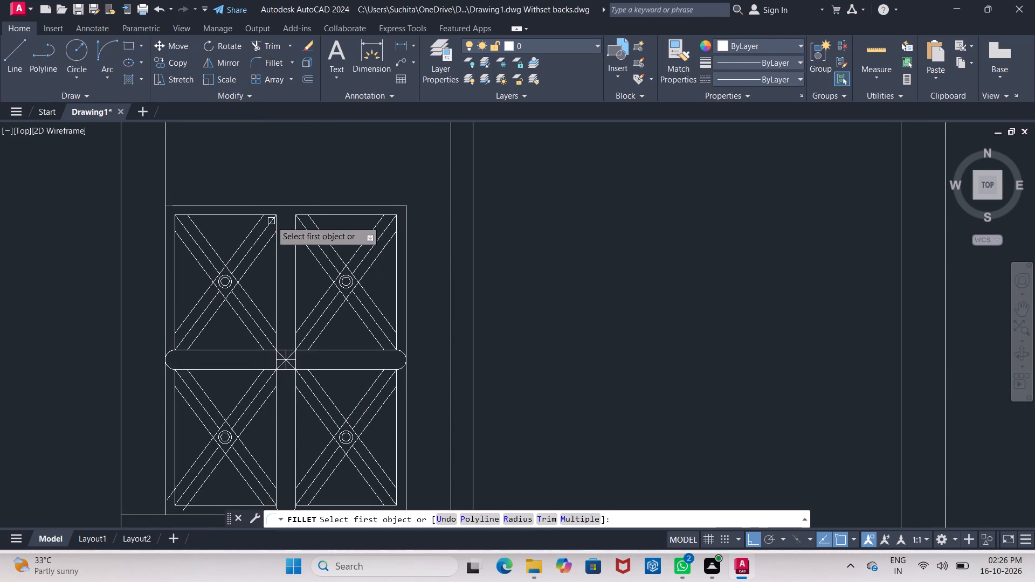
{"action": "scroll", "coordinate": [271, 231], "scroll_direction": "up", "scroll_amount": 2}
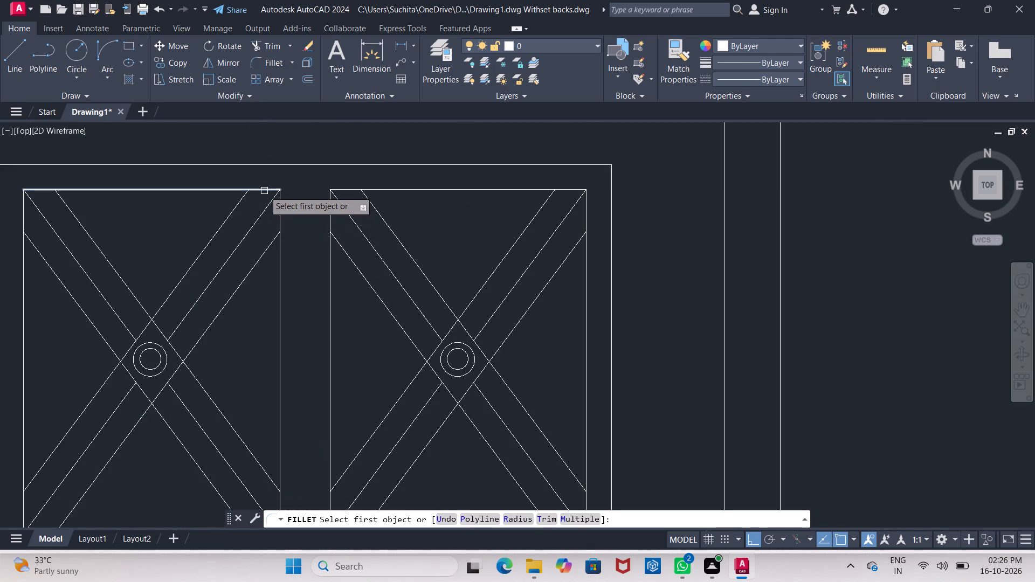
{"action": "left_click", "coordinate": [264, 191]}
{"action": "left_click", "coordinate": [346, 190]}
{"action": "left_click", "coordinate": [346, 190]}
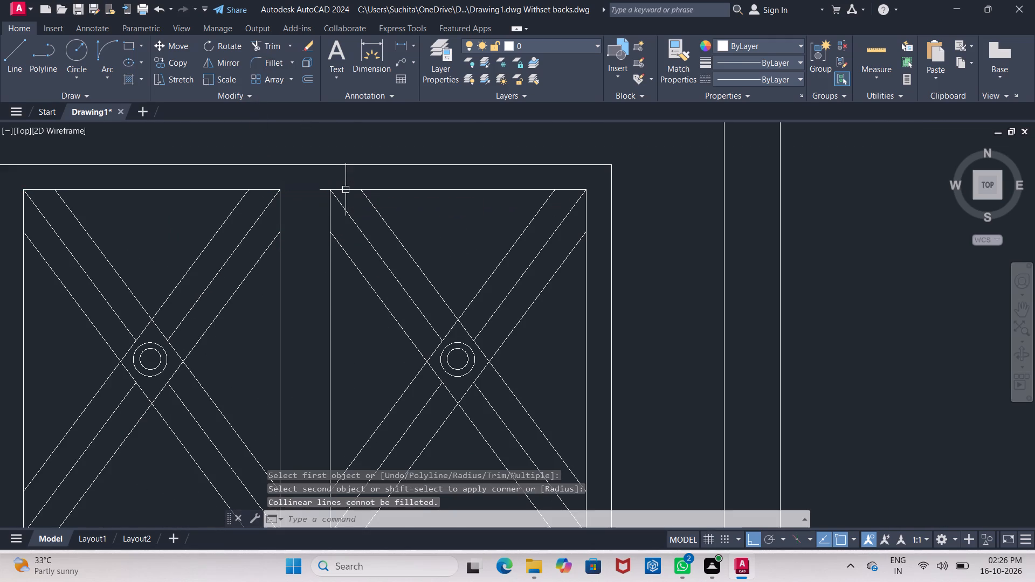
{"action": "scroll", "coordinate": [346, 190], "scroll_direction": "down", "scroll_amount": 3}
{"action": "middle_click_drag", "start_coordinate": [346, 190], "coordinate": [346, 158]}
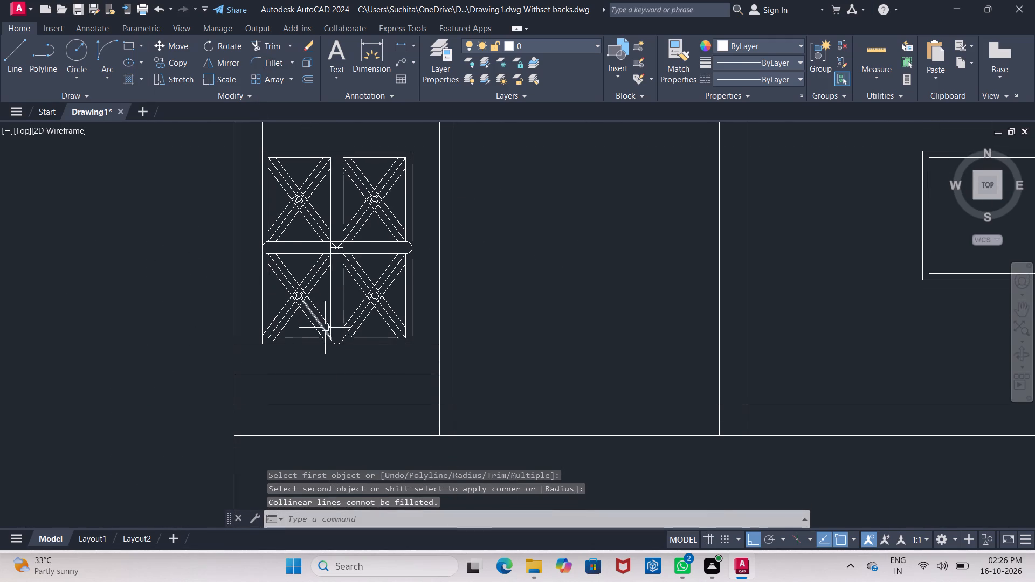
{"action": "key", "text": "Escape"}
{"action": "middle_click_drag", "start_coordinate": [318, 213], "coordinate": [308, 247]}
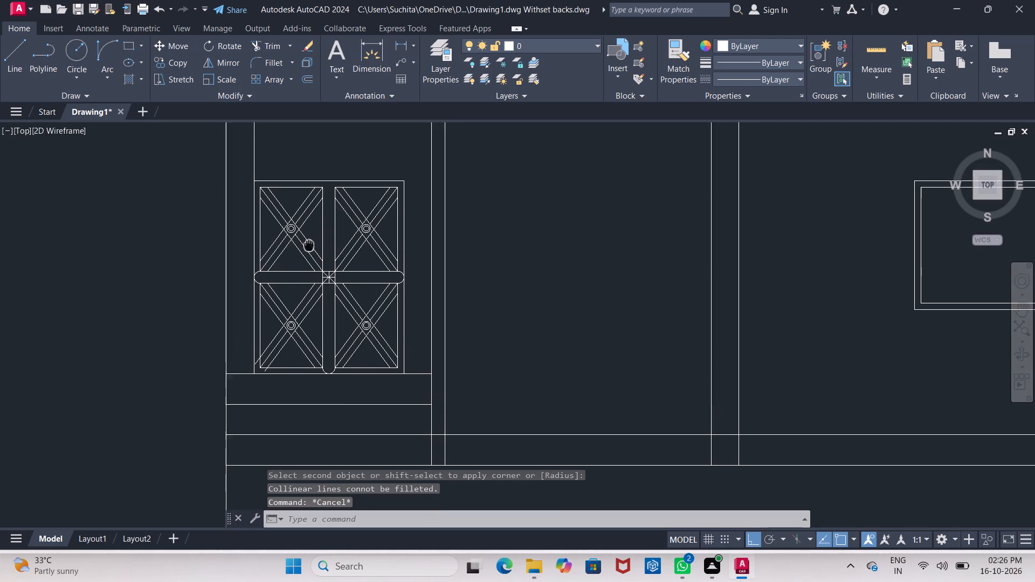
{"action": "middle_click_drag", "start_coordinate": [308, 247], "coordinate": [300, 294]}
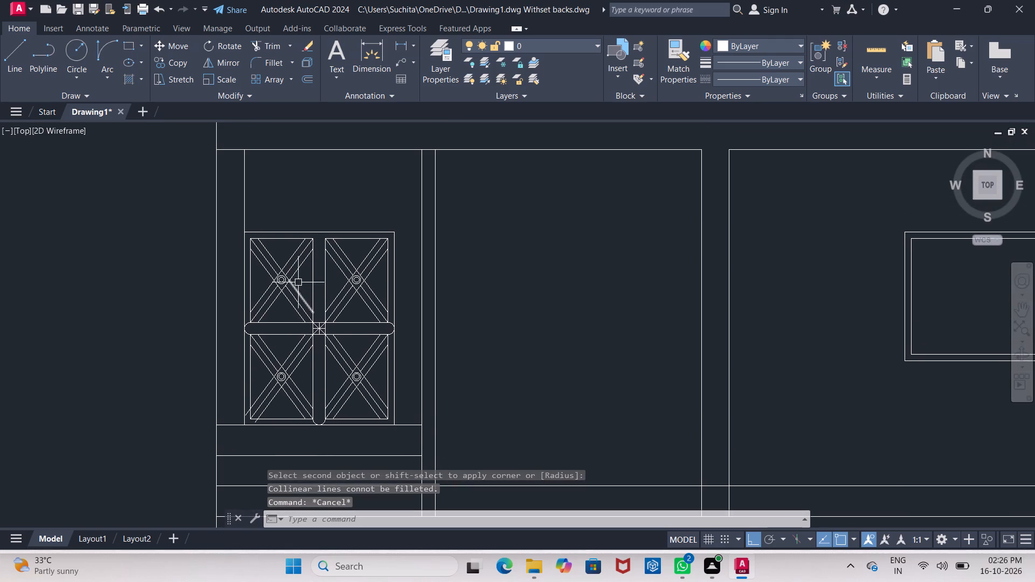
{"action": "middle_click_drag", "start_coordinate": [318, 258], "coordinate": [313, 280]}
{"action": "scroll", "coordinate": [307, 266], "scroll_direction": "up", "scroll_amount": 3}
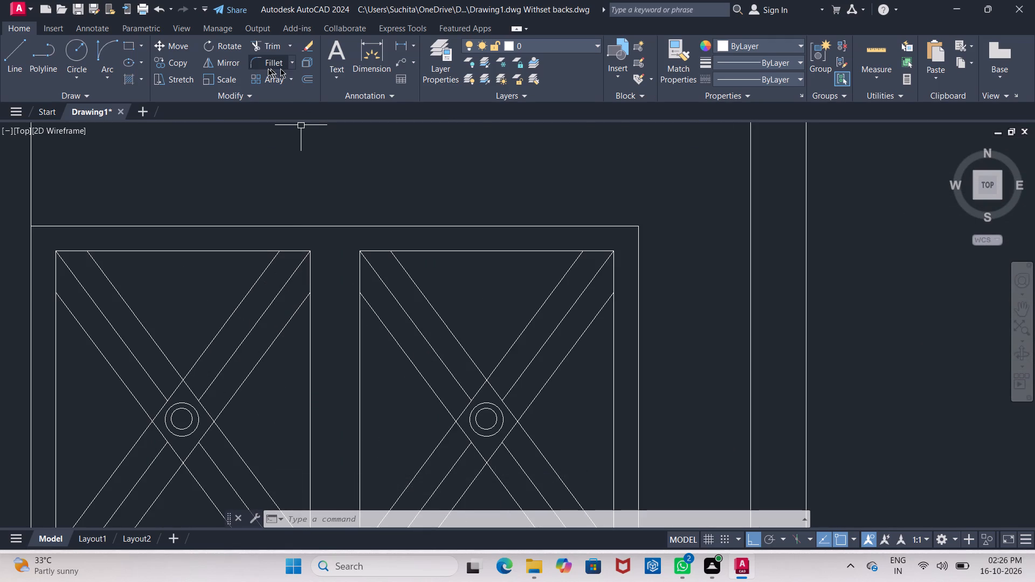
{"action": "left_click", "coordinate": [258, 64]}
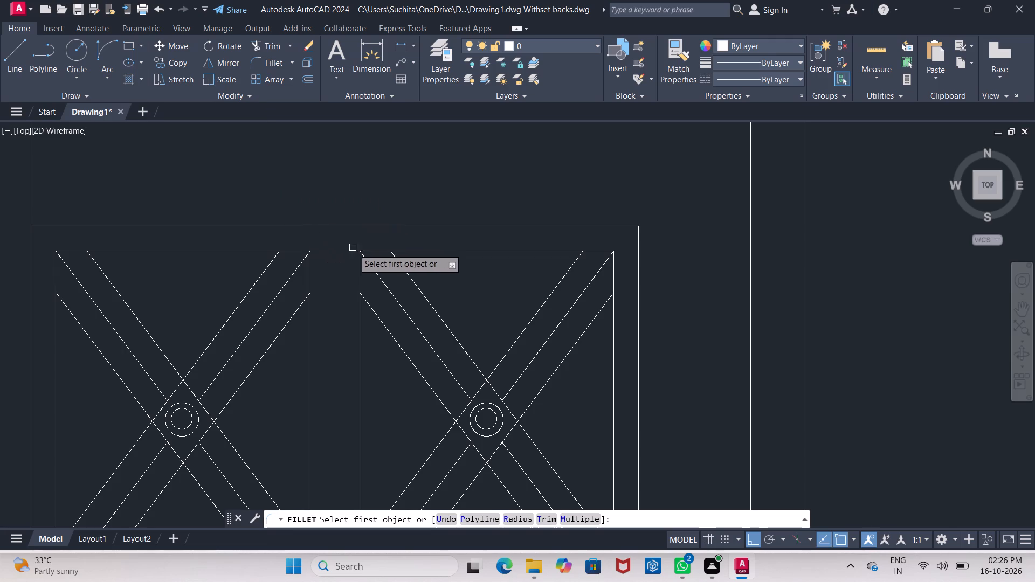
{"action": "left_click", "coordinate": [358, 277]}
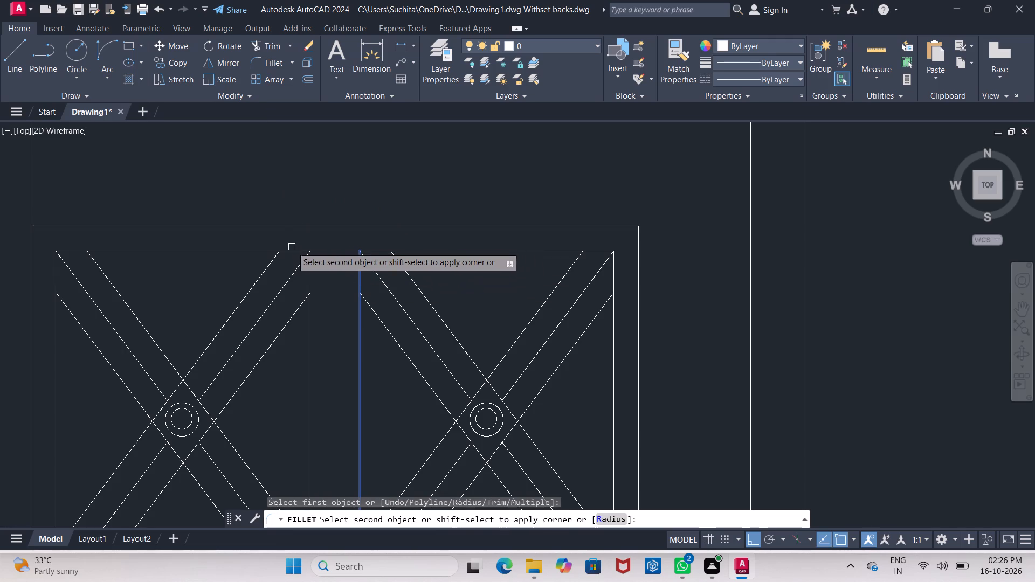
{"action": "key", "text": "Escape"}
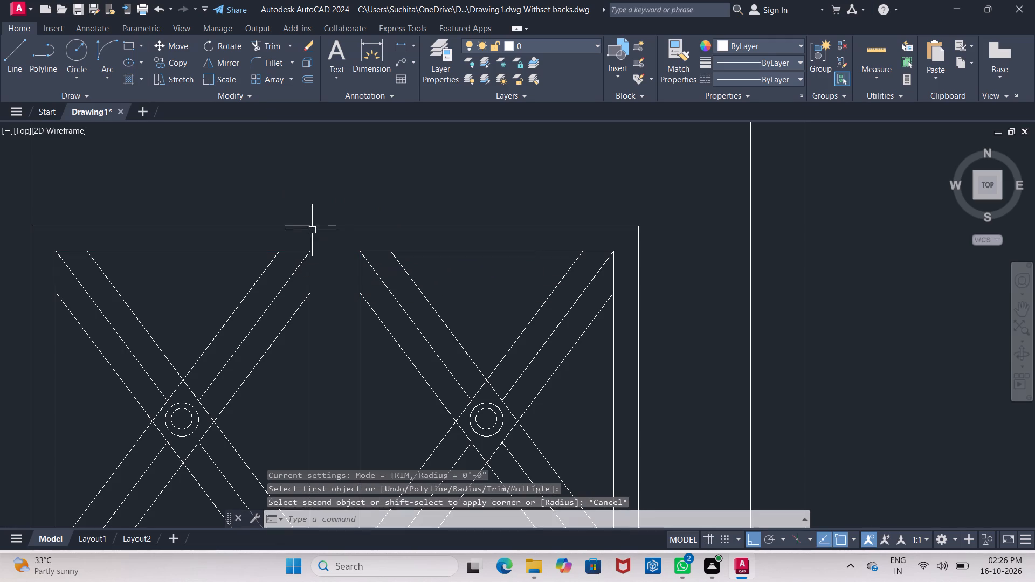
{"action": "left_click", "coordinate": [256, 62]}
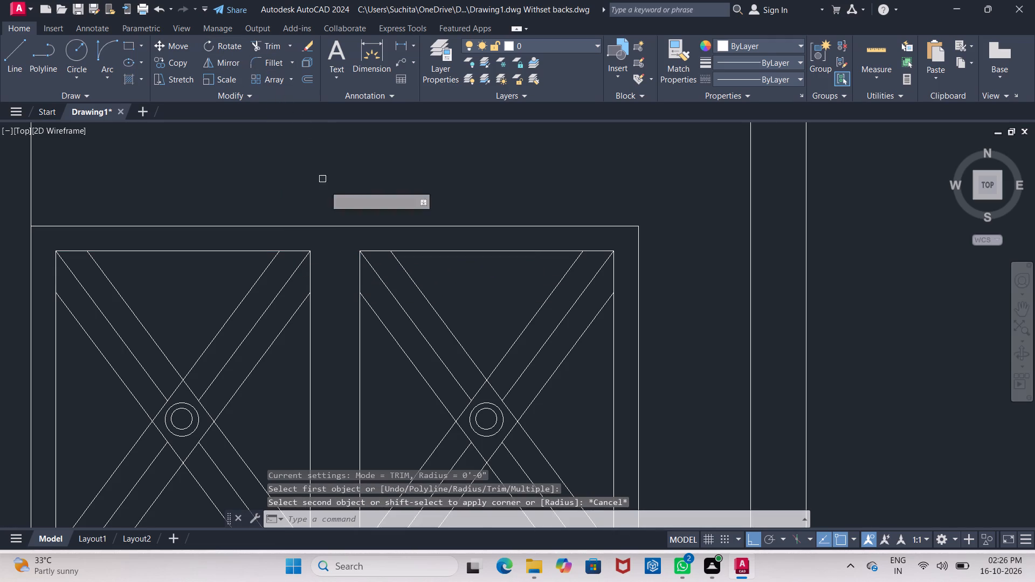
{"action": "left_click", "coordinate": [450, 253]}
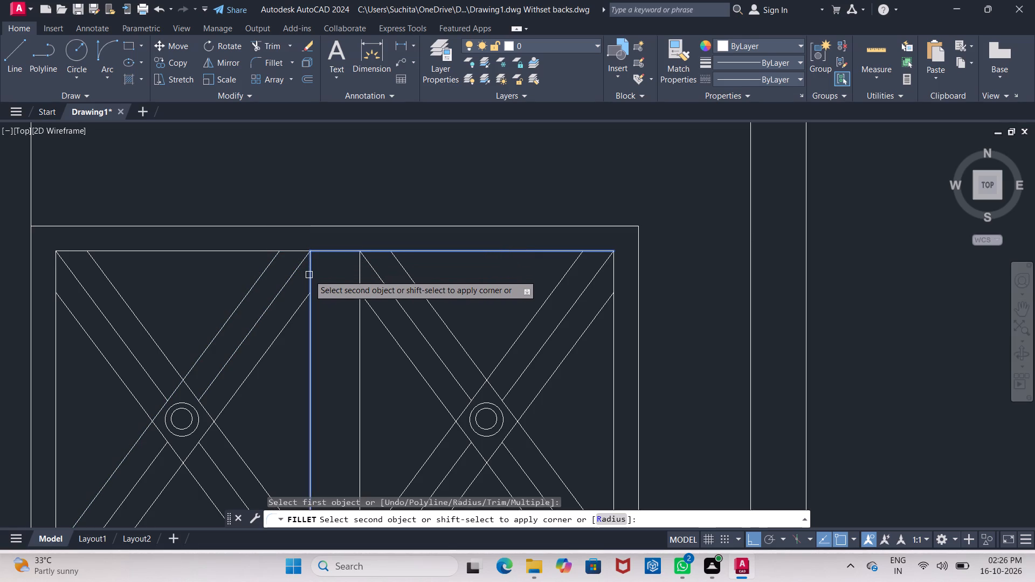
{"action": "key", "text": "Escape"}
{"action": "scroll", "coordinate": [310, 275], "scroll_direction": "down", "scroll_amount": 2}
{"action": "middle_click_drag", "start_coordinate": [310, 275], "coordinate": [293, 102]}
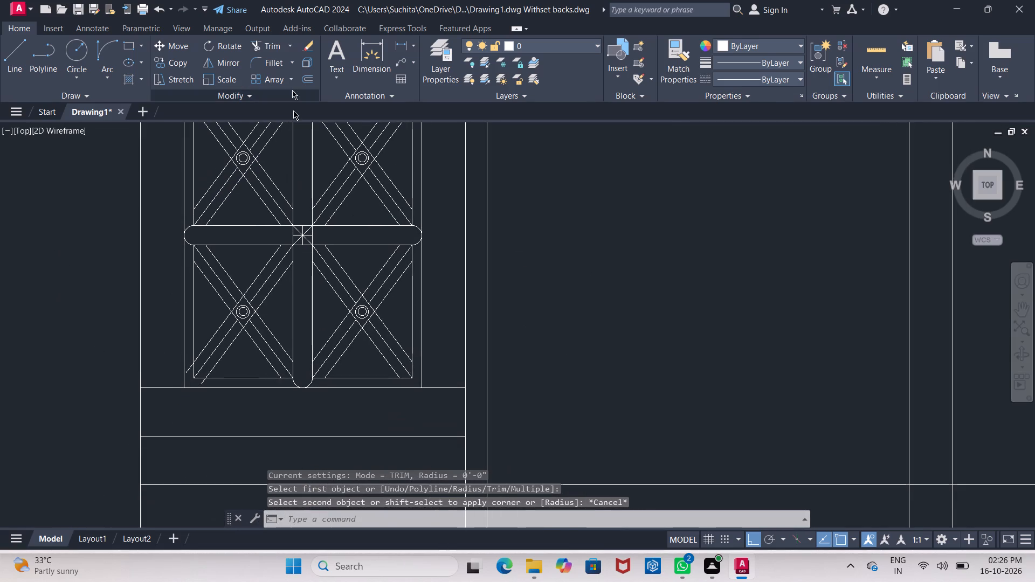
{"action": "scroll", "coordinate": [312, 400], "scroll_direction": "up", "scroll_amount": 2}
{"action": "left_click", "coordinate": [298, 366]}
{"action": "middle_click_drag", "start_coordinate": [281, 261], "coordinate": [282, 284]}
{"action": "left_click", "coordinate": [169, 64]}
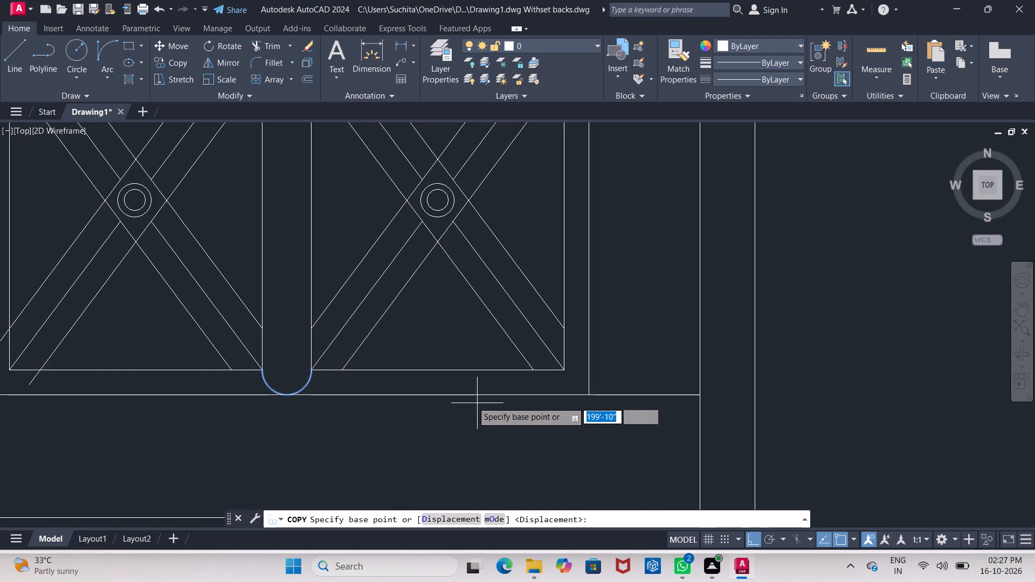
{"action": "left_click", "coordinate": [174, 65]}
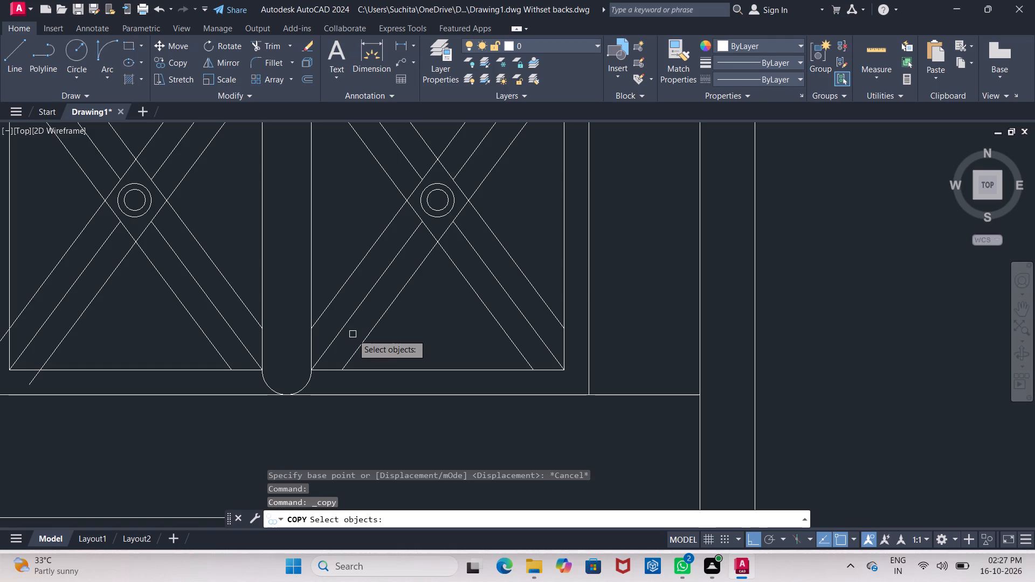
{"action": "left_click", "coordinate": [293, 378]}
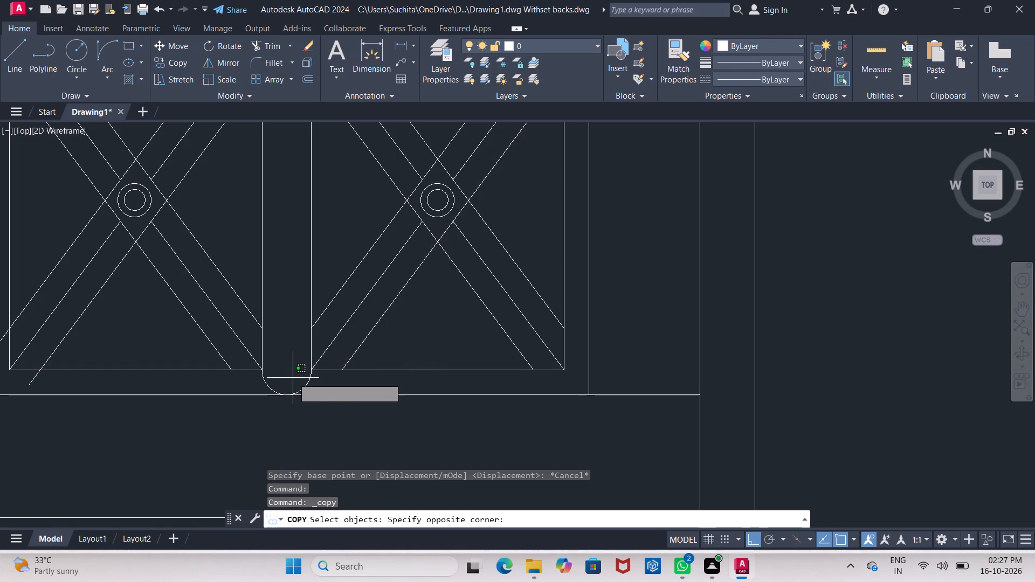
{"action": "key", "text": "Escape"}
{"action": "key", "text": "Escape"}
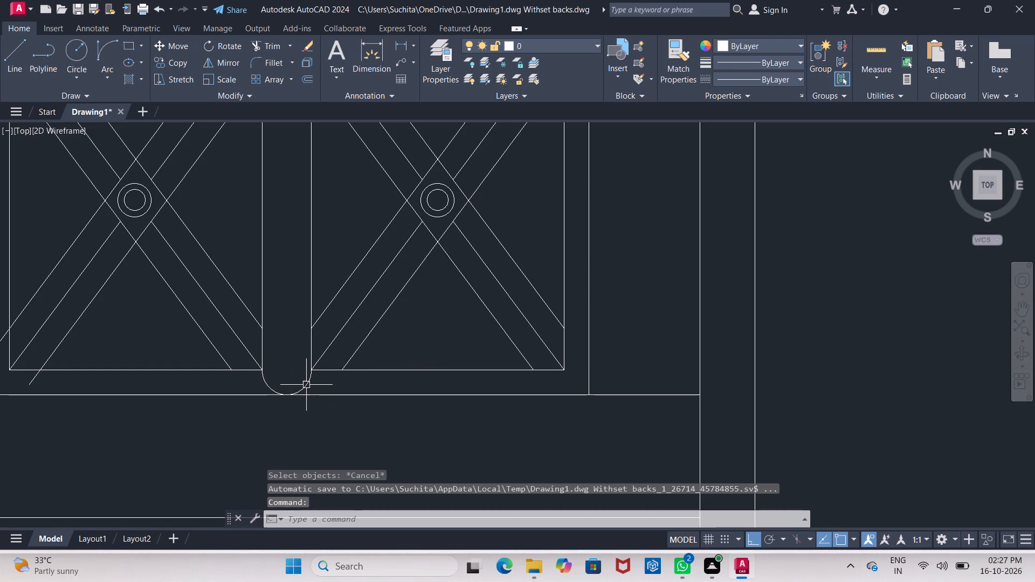
Copy the rounded-end arc from the mullion's bottom straight up about 4'-10", to the mullion's top between the upper panes.
{"action": "left_click", "coordinate": [306, 385]}
{"action": "left_click", "coordinate": [164, 65]}
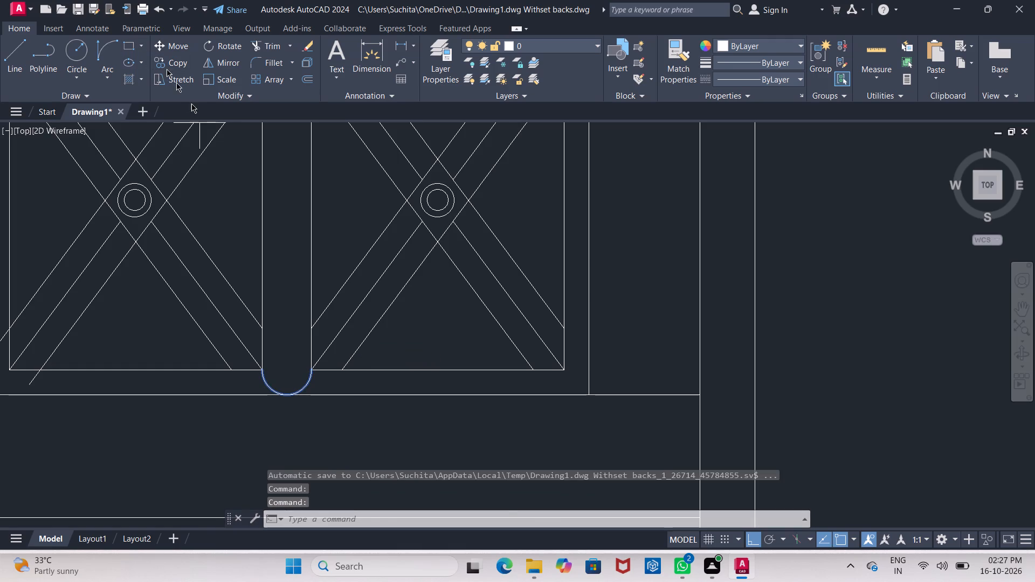
{"action": "left_click", "coordinate": [289, 384]}
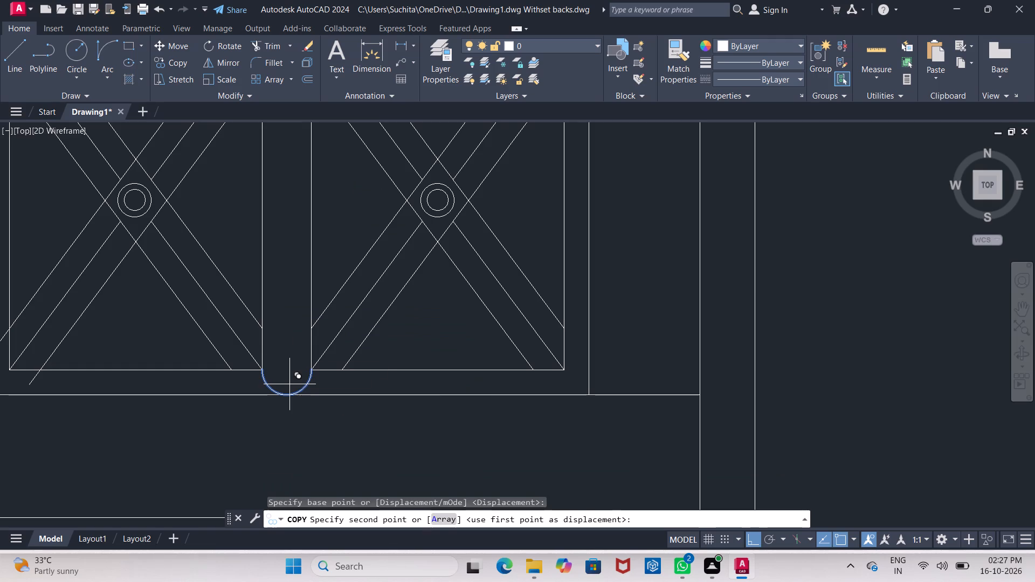
{"action": "middle_click_drag", "start_coordinate": [298, 299], "coordinate": [284, 386]}
{"action": "scroll", "coordinate": [285, 362], "scroll_direction": "down", "scroll_amount": 1}
{"action": "scroll", "coordinate": [271, 303], "scroll_direction": "down", "scroll_amount": 2}
{"action": "middle_click_drag", "start_coordinate": [262, 246], "coordinate": [253, 308]}
{"action": "scroll", "coordinate": [255, 254], "scroll_direction": "up", "scroll_amount": 2}
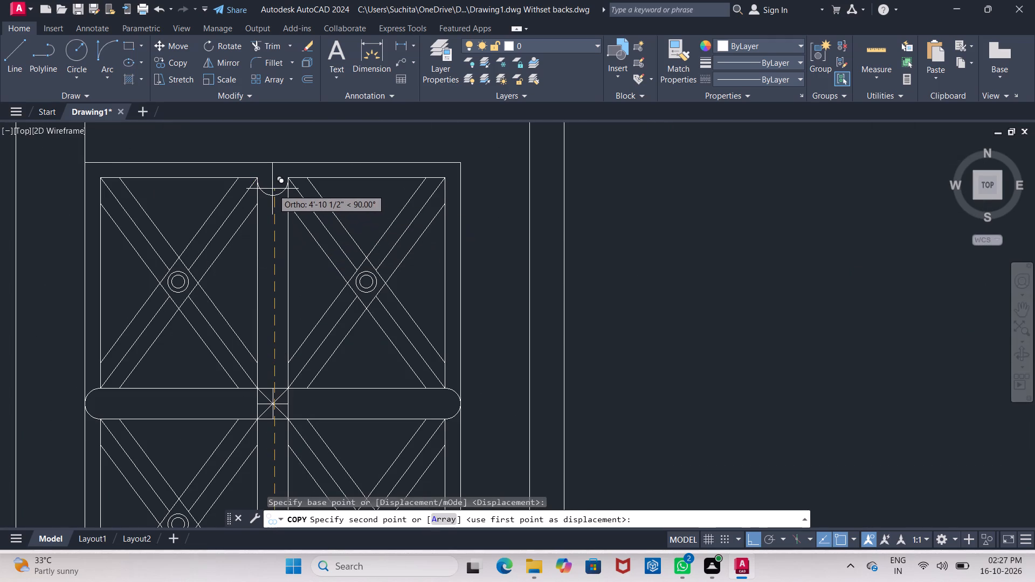
{"action": "left_click", "coordinate": [272, 186]}
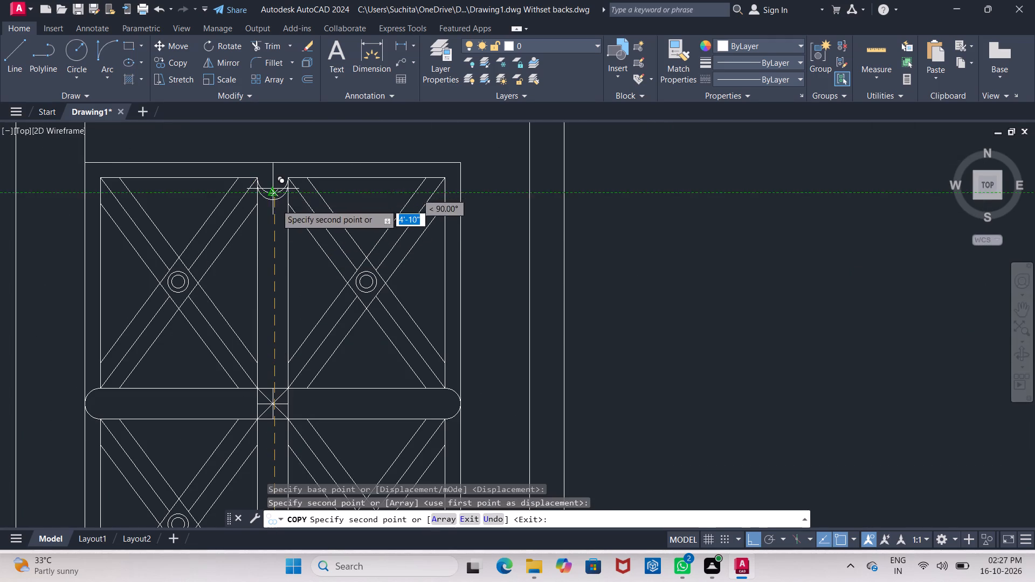
{"action": "key", "text": "Escape"}
Rotate the copied arc 180° about its right endpoint at the upper-right pane's top corner.
{"action": "middle_click_drag", "start_coordinate": [271, 184], "coordinate": [265, 233]}
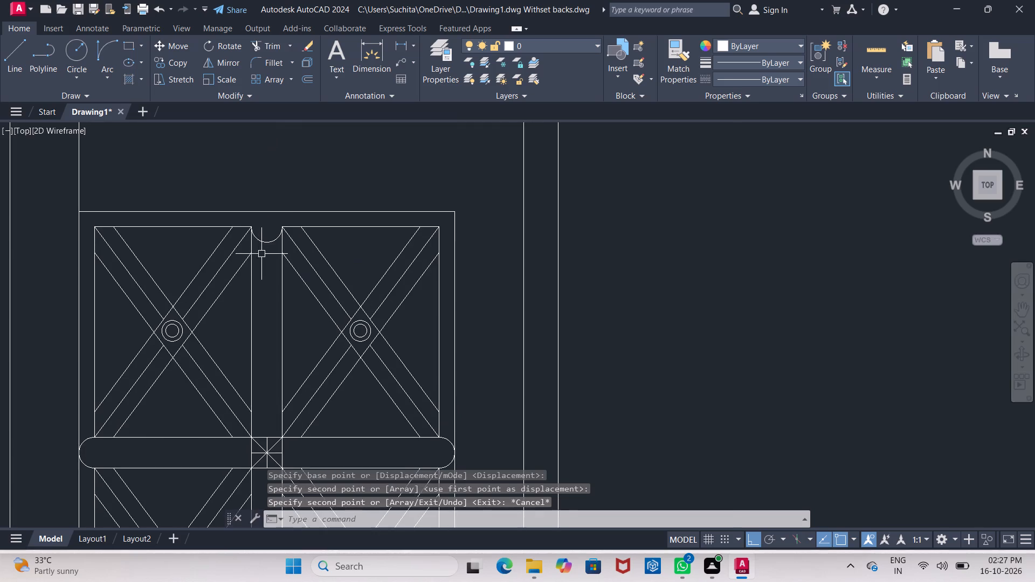
{"action": "scroll", "coordinate": [261, 254], "scroll_direction": "up", "scroll_amount": 3}
{"action": "middle_click_drag", "start_coordinate": [263, 248], "coordinate": [244, 371]}
{"action": "scroll", "coordinate": [236, 306], "scroll_direction": "up", "scroll_amount": 2}
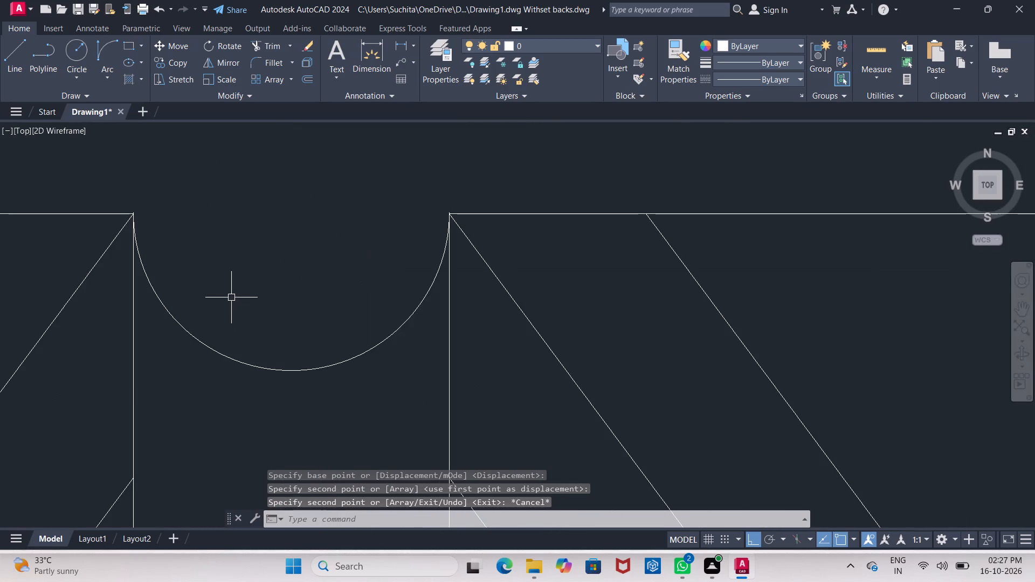
{"action": "scroll", "coordinate": [226, 288], "scroll_direction": "up", "scroll_amount": 1}
{"action": "middle_click_drag", "start_coordinate": [226, 290], "coordinate": [261, 384]}
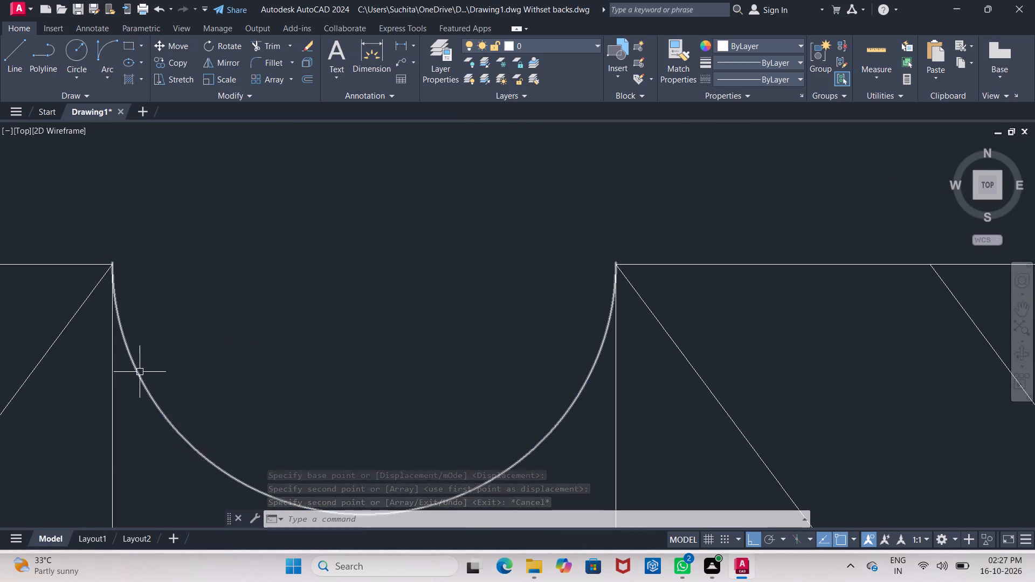
{"action": "left_click", "coordinate": [140, 372]}
{"action": "key", "text": "Escape"}
{"action": "left_click_drag", "start_coordinate": [284, 373], "coordinate": [282, 368]}
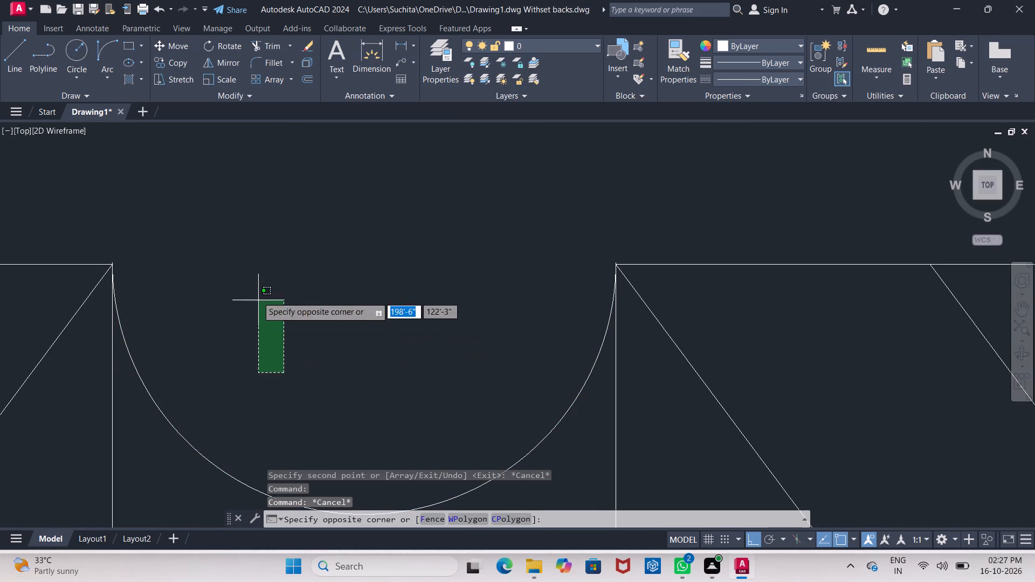
{"action": "middle_click_drag", "start_coordinate": [256, 291], "coordinate": [223, 202]}
{"action": "scroll", "coordinate": [254, 288], "scroll_direction": "down", "scroll_amount": 1}
{"action": "key", "text": "Escape"}
{"action": "left_click", "coordinate": [284, 343]}
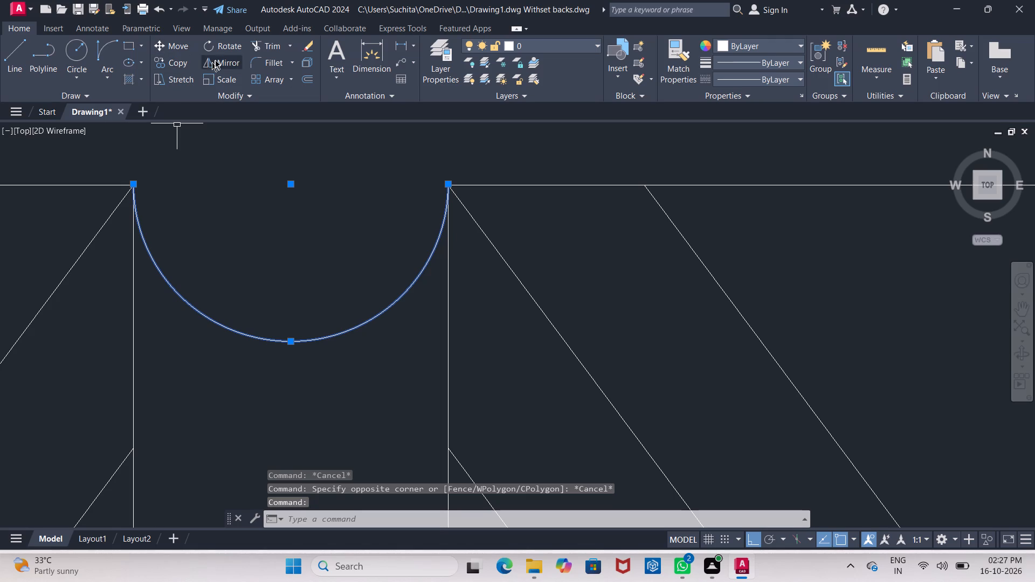
{"action": "left_click", "coordinate": [223, 48]}
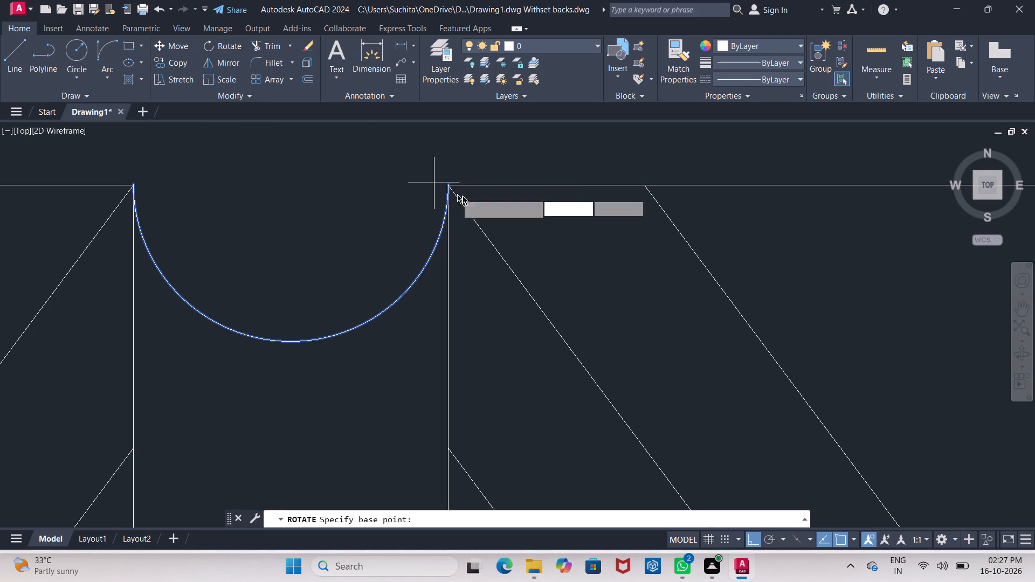
{"action": "left_click", "coordinate": [448, 184]}
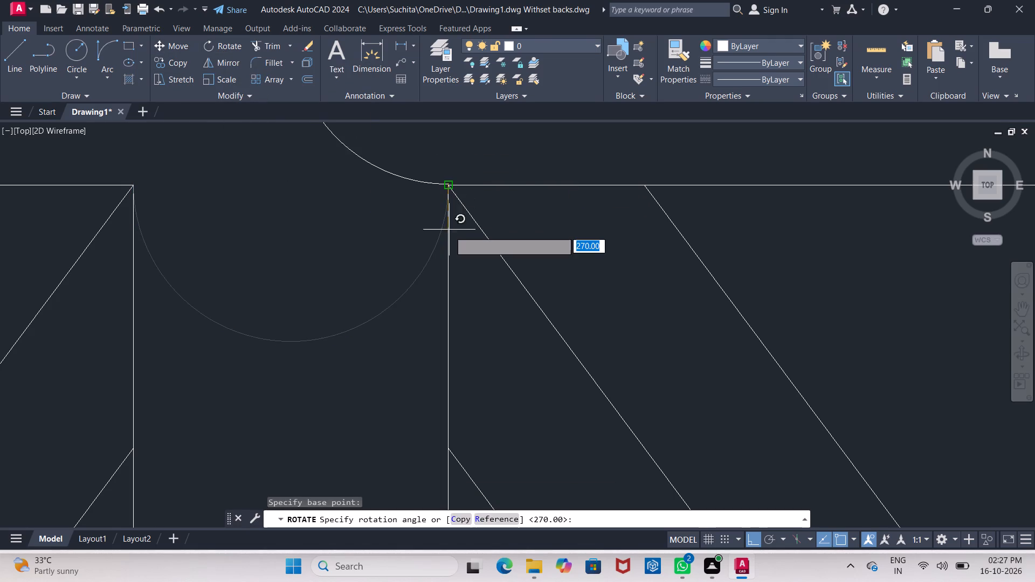
{"action": "left_click", "coordinate": [330, 236]}
{"action": "key", "text": "Escape"}
Move the rotated arc 4" left so it caps the mullion's top between the two upper panes.
{"action": "middle_click_drag", "start_coordinate": [330, 242], "coordinate": [319, 300]}
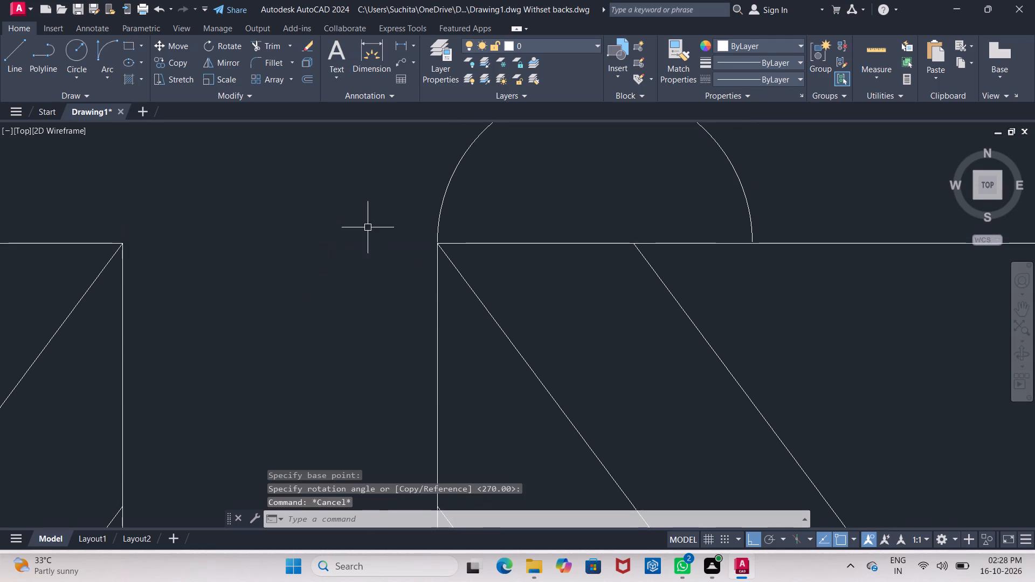
{"action": "left_click", "coordinate": [444, 191]}
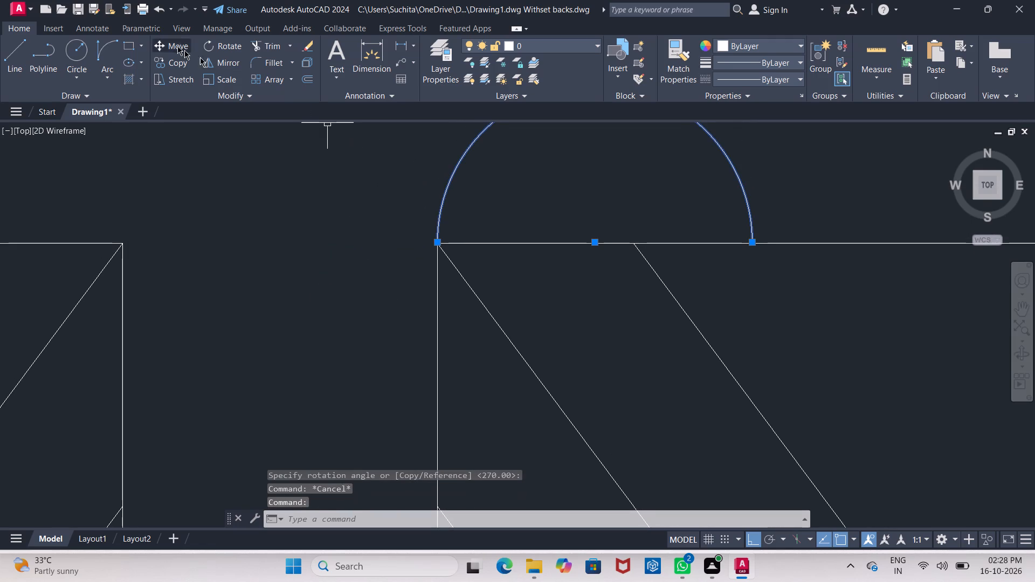
{"action": "left_click", "coordinate": [165, 43]}
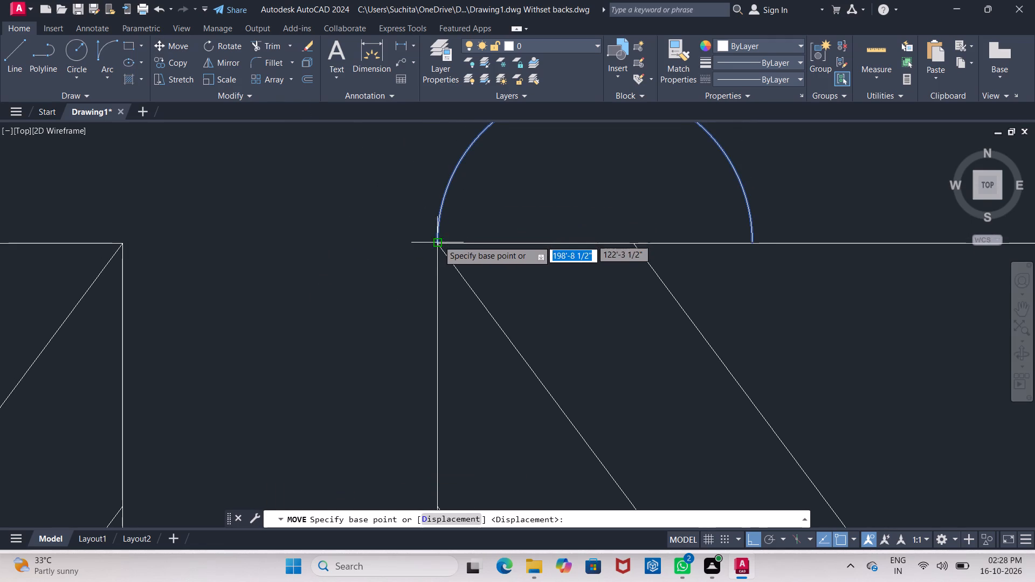
{"action": "left_click", "coordinate": [437, 245]}
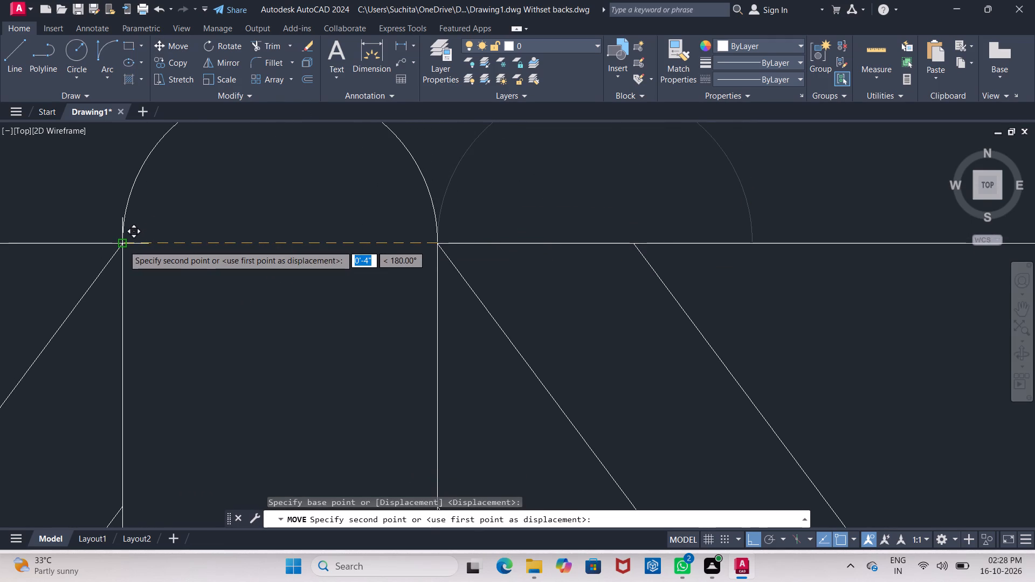
{"action": "left_click", "coordinate": [123, 245]}
Erase the four crossing lines inside the square where the mullion and transom intersect.
{"action": "scroll", "coordinate": [150, 251], "scroll_direction": "down", "scroll_amount": 7}
{"action": "middle_click_drag", "start_coordinate": [212, 317], "coordinate": [215, 316]}
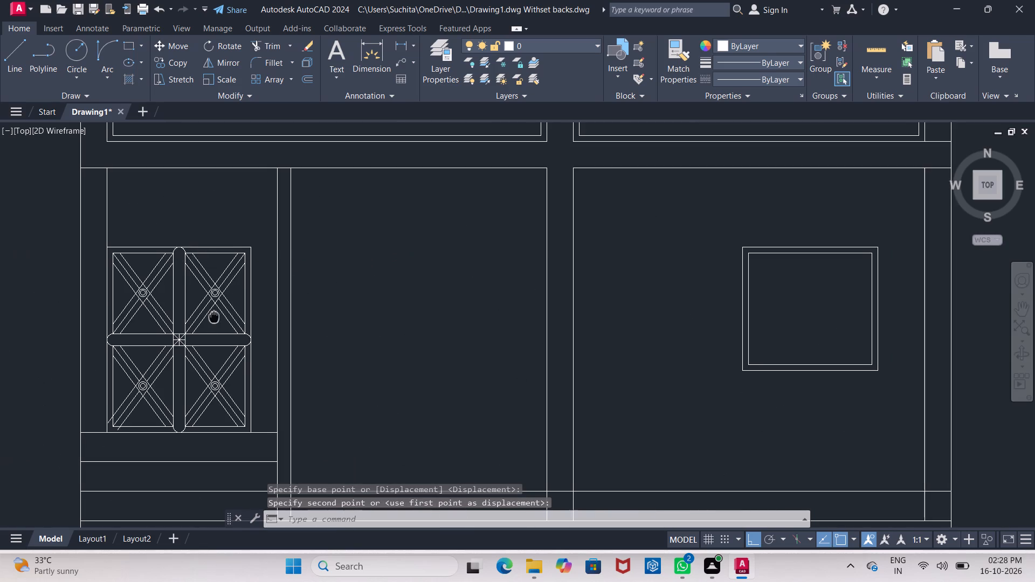
{"action": "middle_click_drag", "start_coordinate": [215, 316], "coordinate": [295, 242]}
{"action": "scroll", "coordinate": [225, 264], "scroll_direction": "up", "scroll_amount": 2}
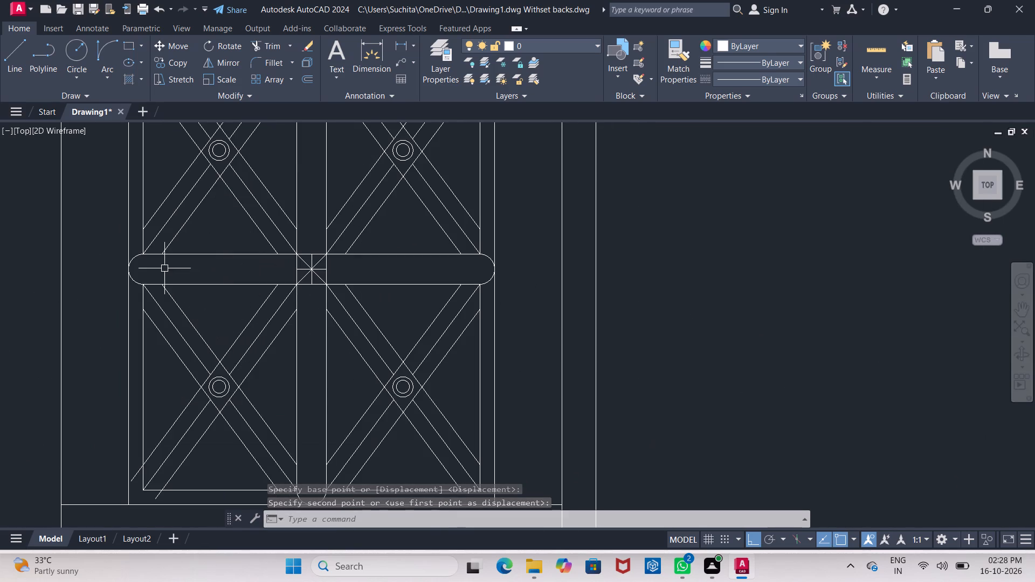
{"action": "middle_click_drag", "start_coordinate": [164, 268], "coordinate": [142, 294]}
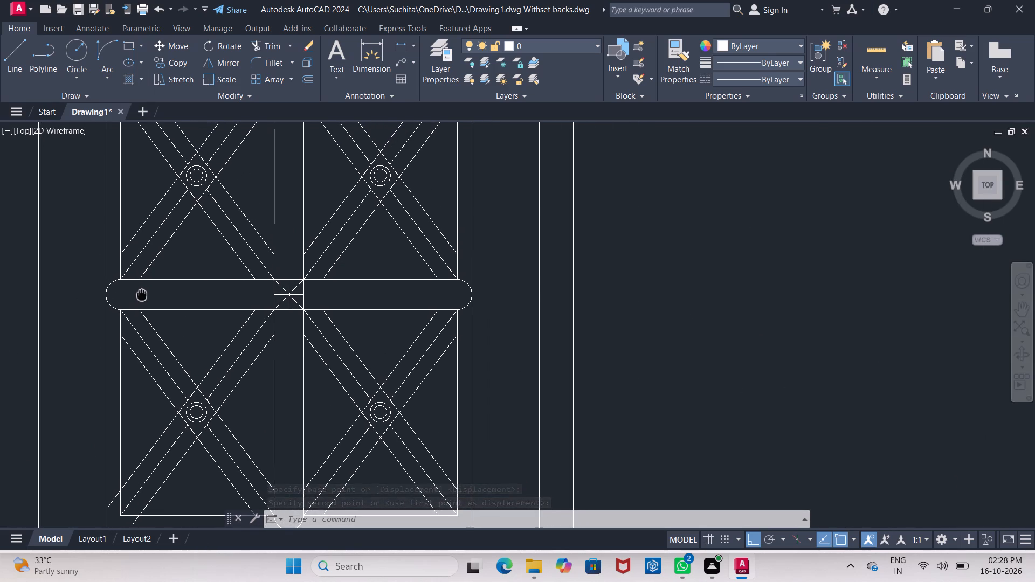
{"action": "scroll", "coordinate": [142, 294], "scroll_direction": "down", "scroll_amount": 1}
{"action": "key", "text": "Escape"}
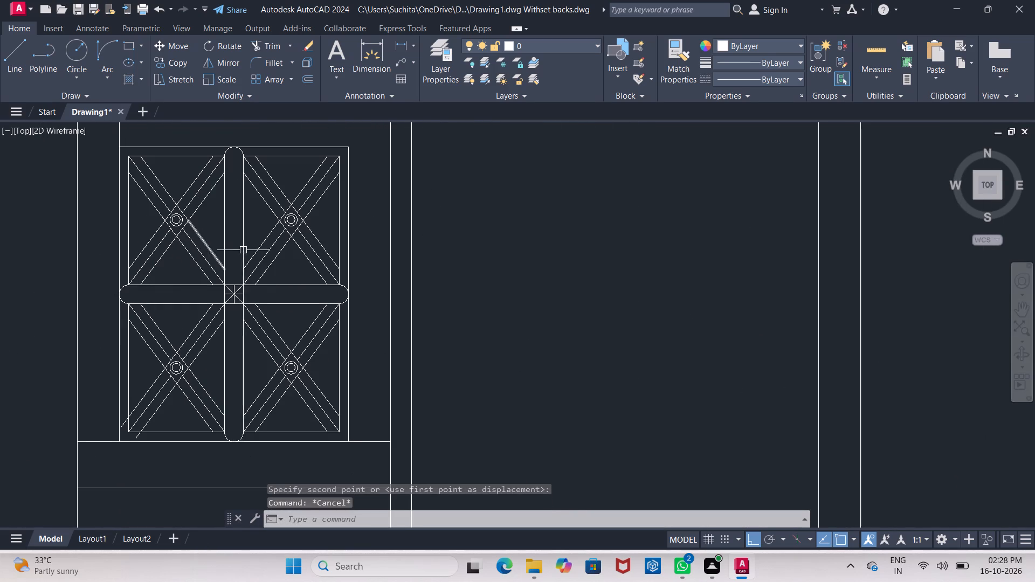
{"action": "scroll", "coordinate": [258, 253], "scroll_direction": "down", "scroll_amount": 4}
{"action": "scroll", "coordinate": [248, 275], "scroll_direction": "up", "scroll_amount": 3}
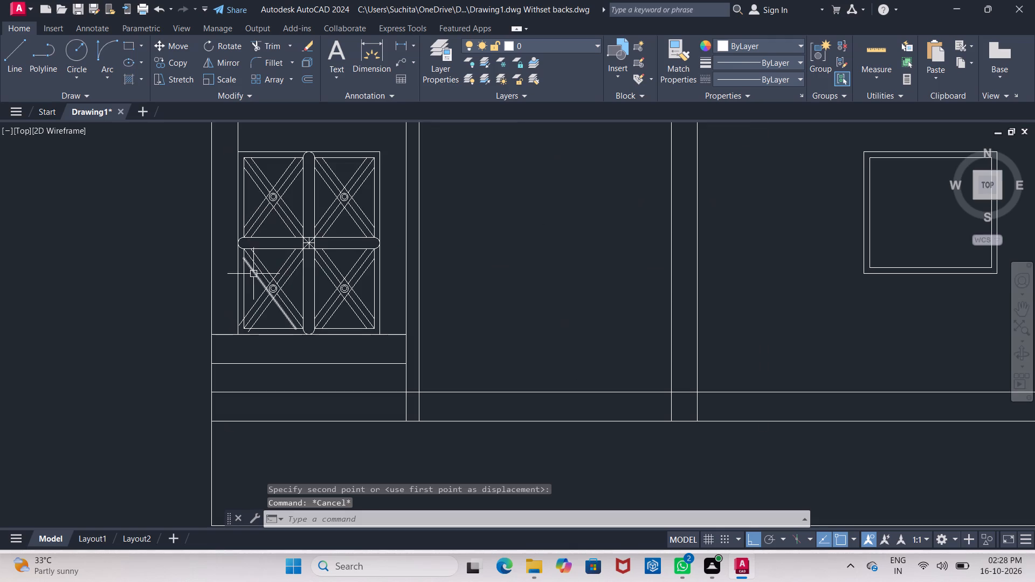
{"action": "scroll", "coordinate": [315, 251], "scroll_direction": "up", "scroll_amount": 4}
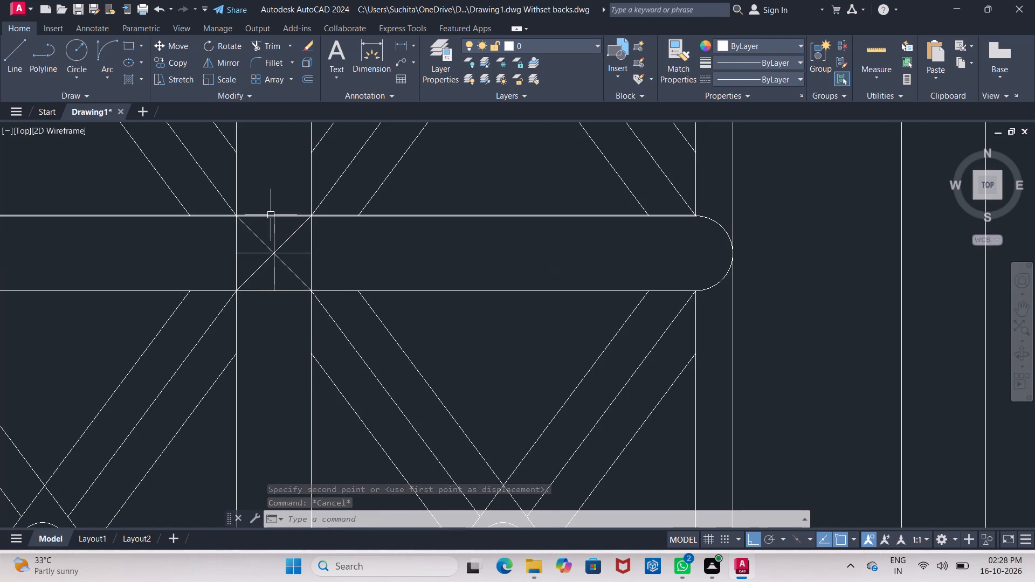
{"action": "left_click", "coordinate": [270, 215]}
{"action": "left_click", "coordinate": [236, 246]}
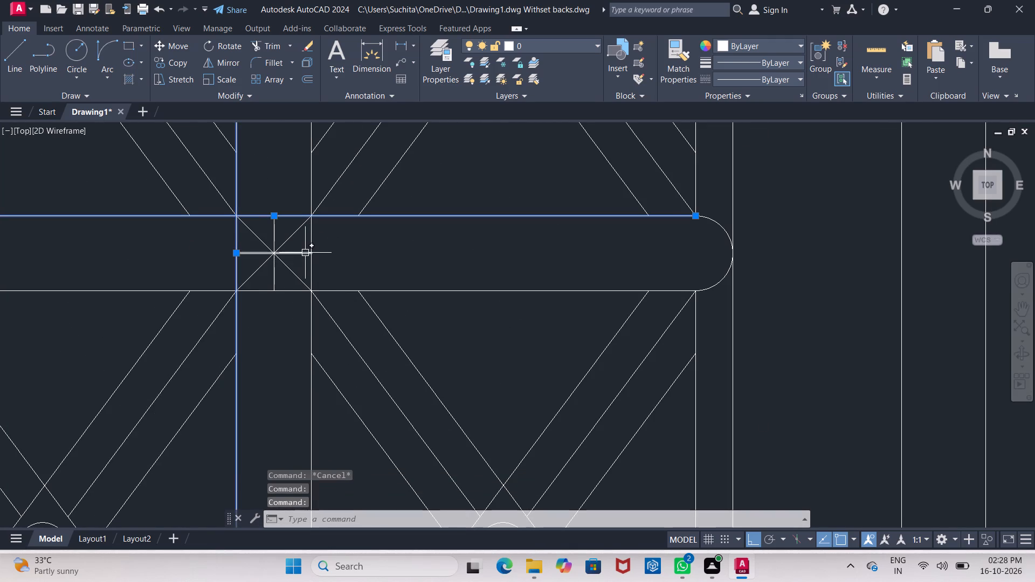
{"action": "key", "text": "Escape"}
{"action": "key", "text": "Escape"}
{"action": "left_click", "coordinate": [260, 235]}
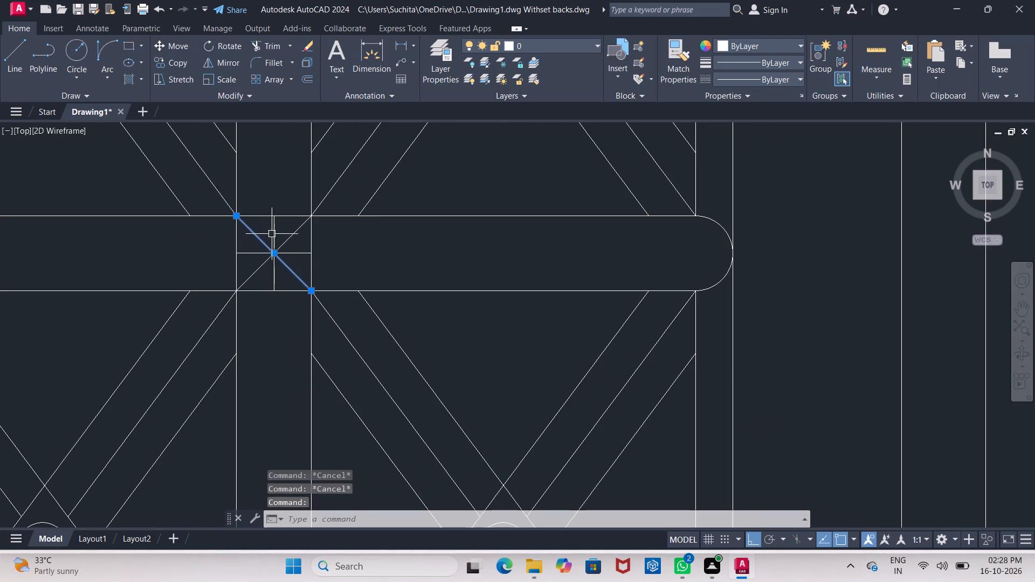
{"action": "left_click", "coordinate": [274, 231]}
{"action": "left_click", "coordinate": [256, 254]}
{"action": "left_click", "coordinate": [294, 235]}
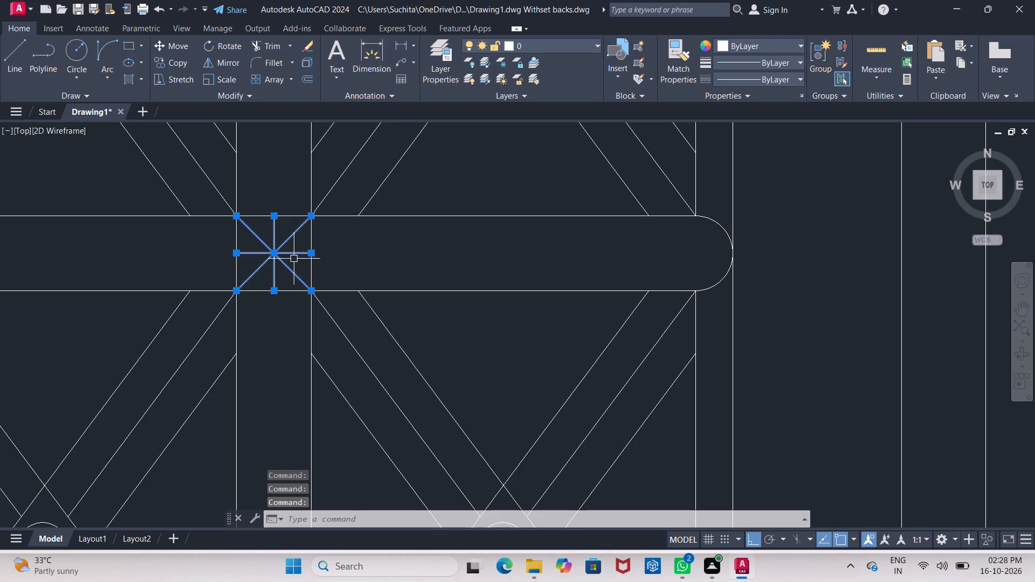
{"action": "key", "text": "Delete"}
With Ortho off, draw a diagonal line across the right transom half, from its lower inner corner to its upper outer corner.
{"action": "middle_click_drag", "start_coordinate": [307, 251], "coordinate": [314, 277]}
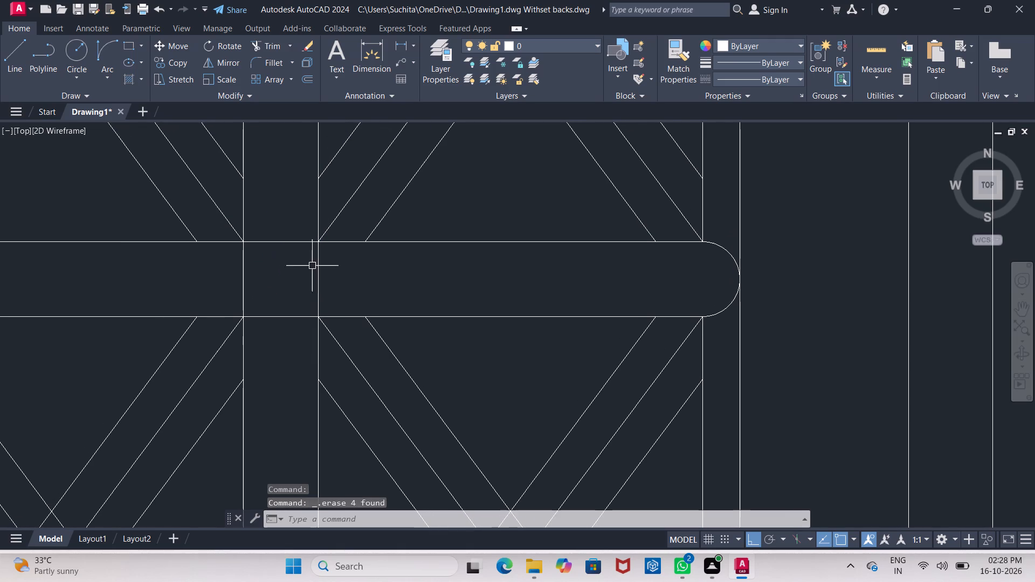
{"action": "scroll", "coordinate": [305, 217], "scroll_direction": "down", "scroll_amount": 1}
{"action": "middle_click_drag", "start_coordinate": [305, 217], "coordinate": [287, 216]}
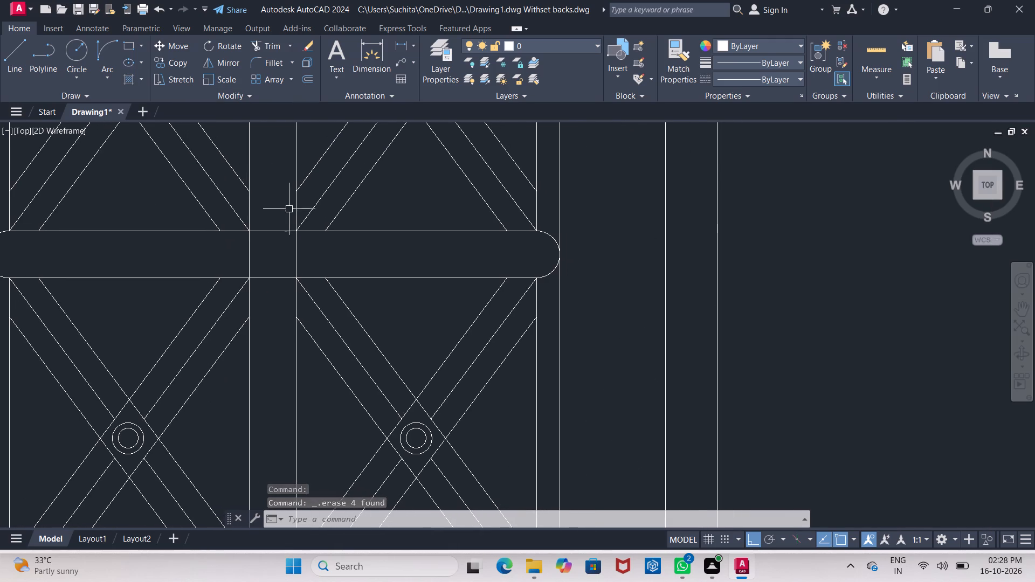
{"action": "left_click", "coordinate": [14, 49]}
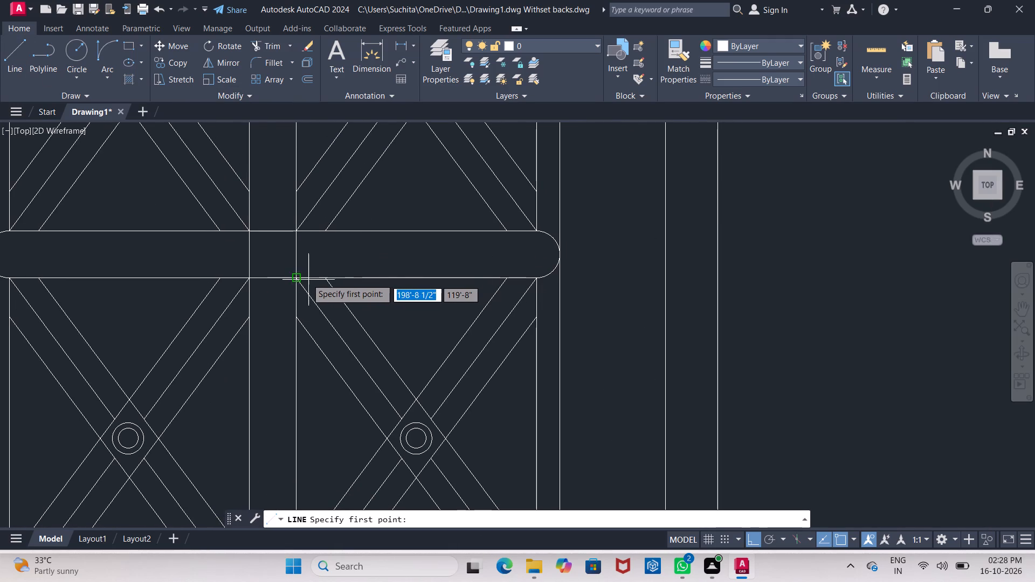
{"action": "scroll", "coordinate": [297, 275], "scroll_direction": "up", "scroll_amount": 4}
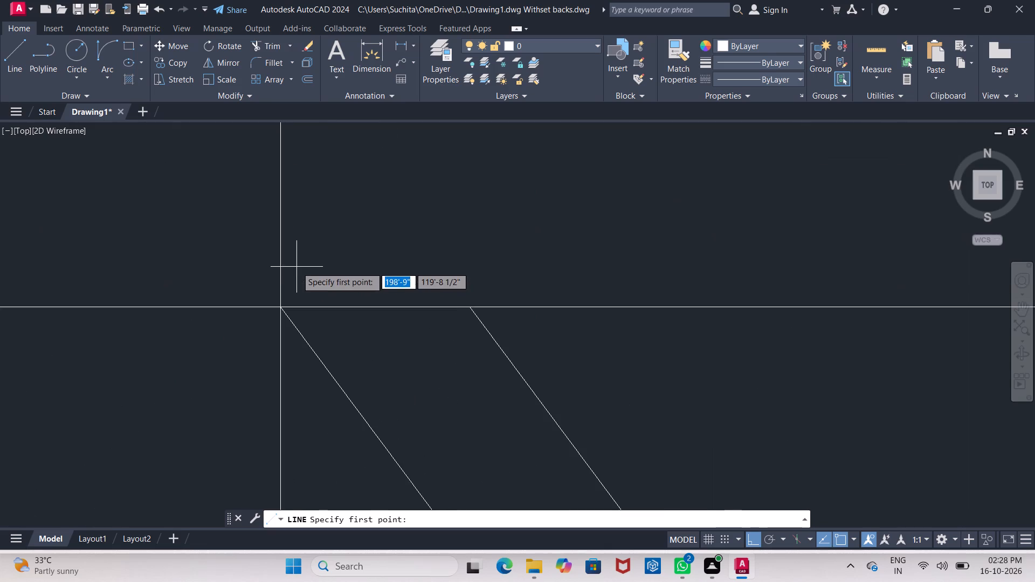
{"action": "left_click", "coordinate": [281, 309]}
{"action": "middle_click_drag", "start_coordinate": [658, 220], "coordinate": [517, 229]}
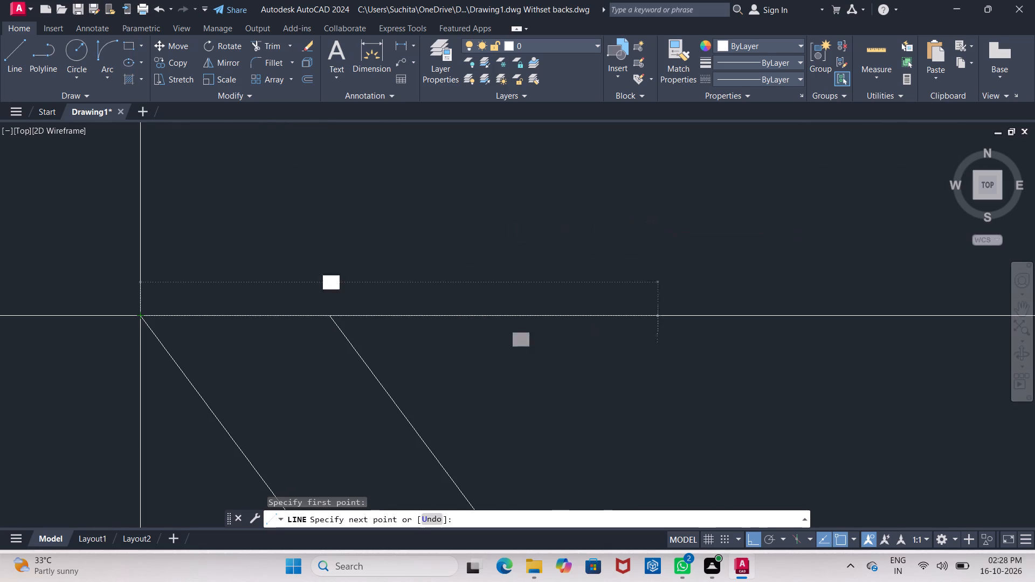
{"action": "left_click", "coordinate": [746, 538]}
{"action": "middle_click_drag", "start_coordinate": [730, 268], "coordinate": [547, 339]}
{"action": "scroll", "coordinate": [547, 339], "scroll_direction": "down", "scroll_amount": 3}
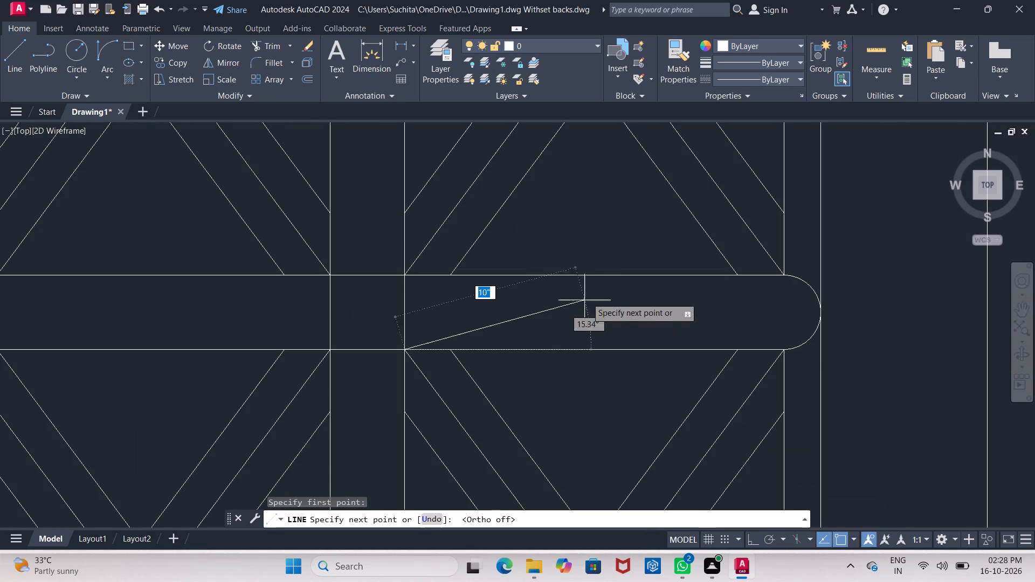
{"action": "left_click", "coordinate": [781, 278]}
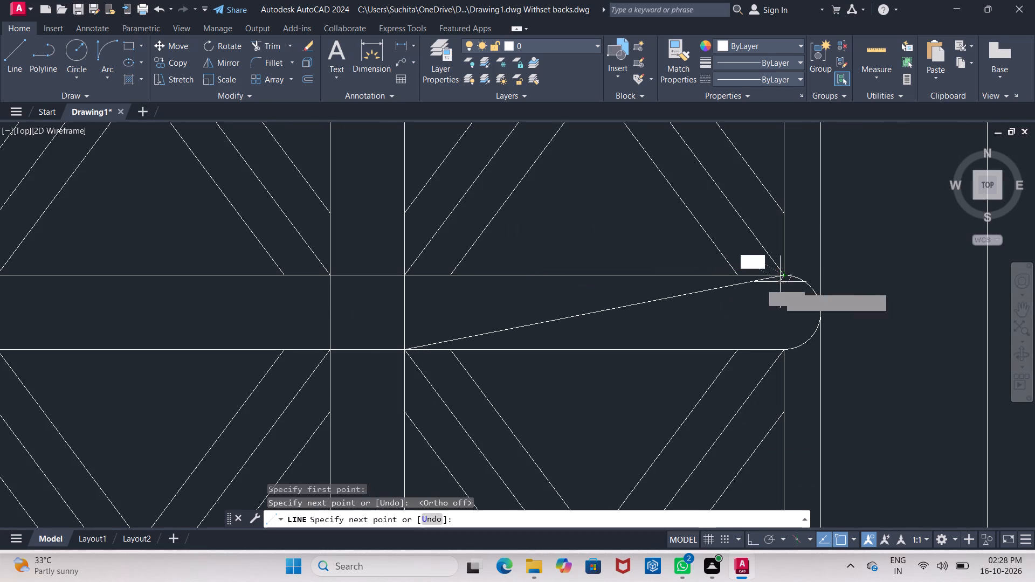
{"action": "key", "text": "Escape"}
Draw a diagonal line down the upper mullion, from its top-left corner to the lower-right corner of the mullion-transom crossing.
{"action": "scroll", "coordinate": [732, 314], "scroll_direction": "down", "scroll_amount": 2}
{"action": "middle_click_drag", "start_coordinate": [735, 314], "coordinate": [737, 314]}
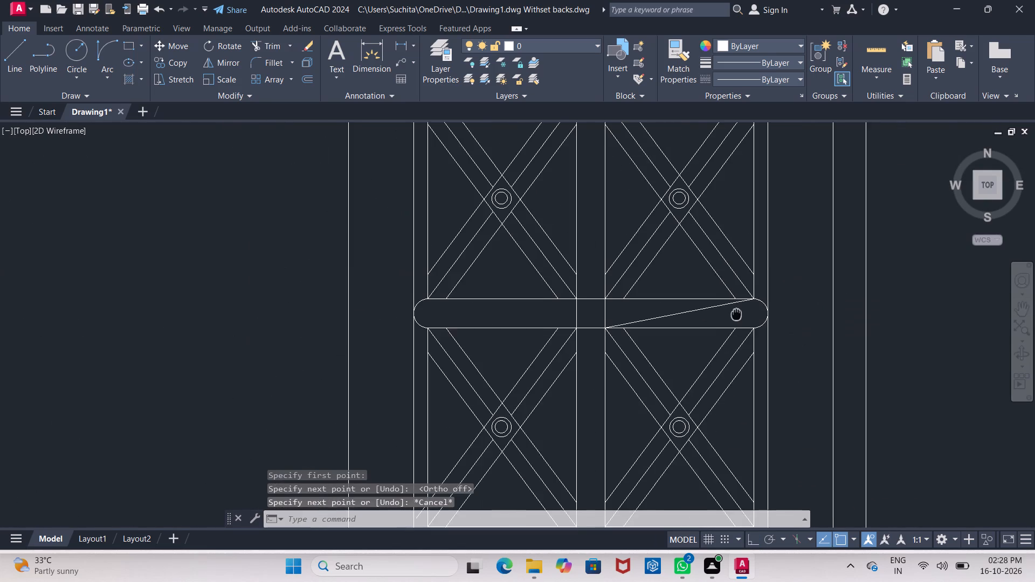
{"action": "middle_click_drag", "start_coordinate": [737, 314], "coordinate": [652, 369]}
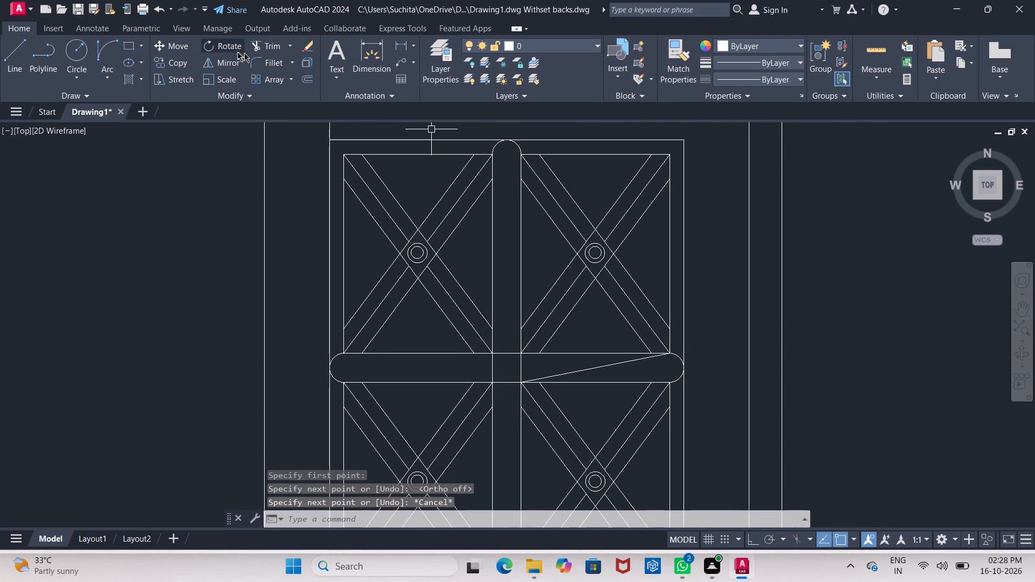
{"action": "left_click", "coordinate": [19, 50]}
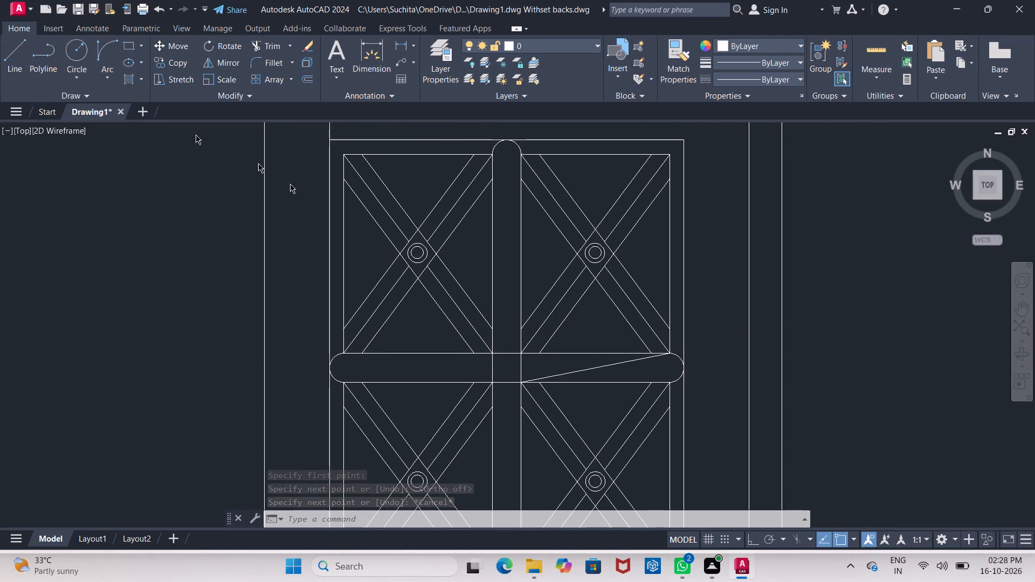
{"action": "middle_click_drag", "start_coordinate": [353, 265], "coordinate": [299, 184]}
{"action": "middle_click_drag", "start_coordinate": [397, 178], "coordinate": [383, 222]}
{"action": "middle_click_drag", "start_coordinate": [408, 197], "coordinate": [405, 218]}
{"action": "scroll", "coordinate": [408, 197], "scroll_direction": "down", "scroll_amount": 1}
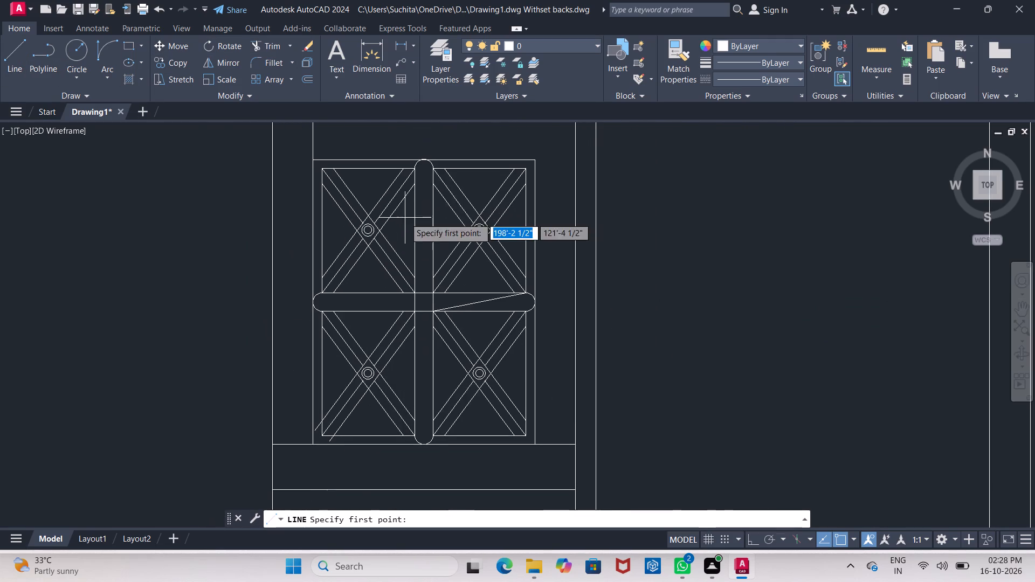
{"action": "scroll", "coordinate": [421, 169], "scroll_direction": "up", "scroll_amount": 3}
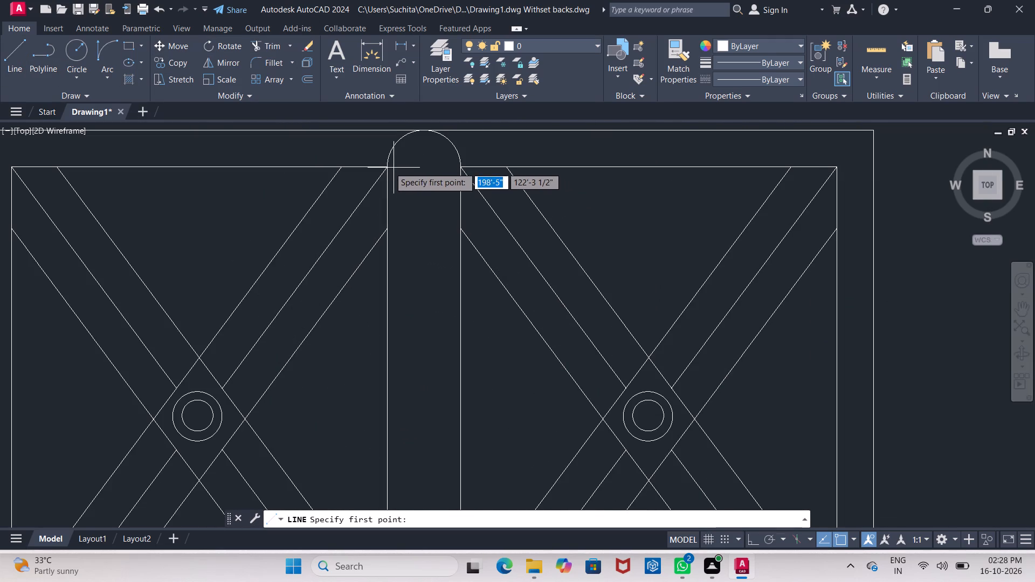
{"action": "left_click", "coordinate": [388, 169]}
{"action": "middle_click_drag", "start_coordinate": [432, 291], "coordinate": [435, 81]}
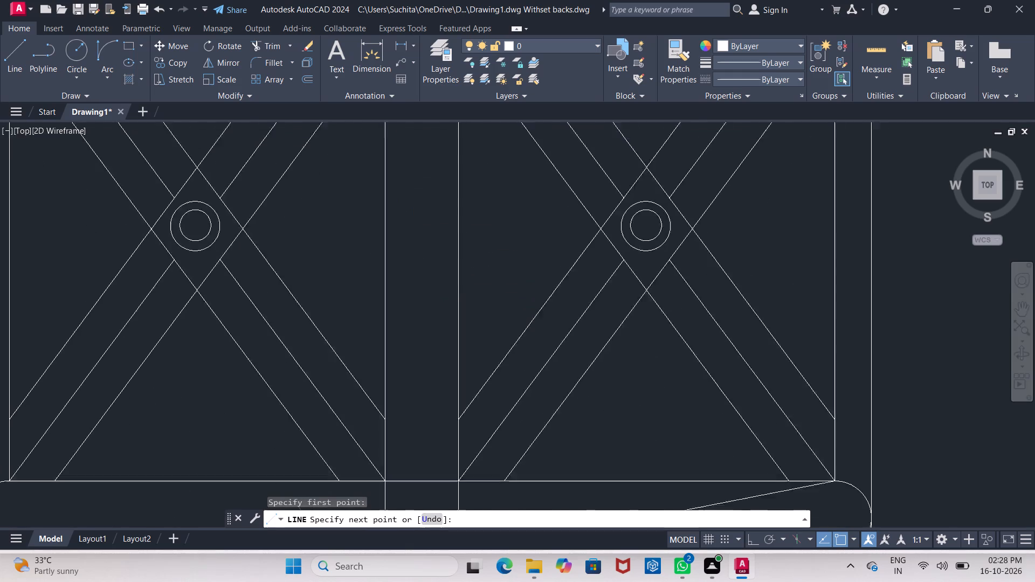
{"action": "middle_click_drag", "start_coordinate": [435, 81], "coordinate": [444, 59]}
{"action": "middle_click_drag", "start_coordinate": [470, 379], "coordinate": [448, 235]}
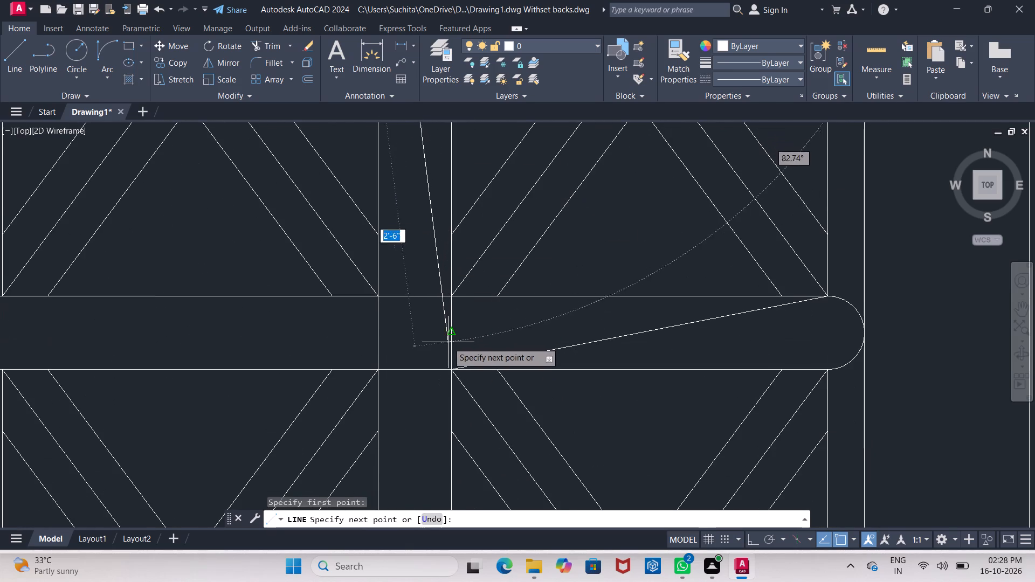
{"action": "left_click", "coordinate": [450, 366]}
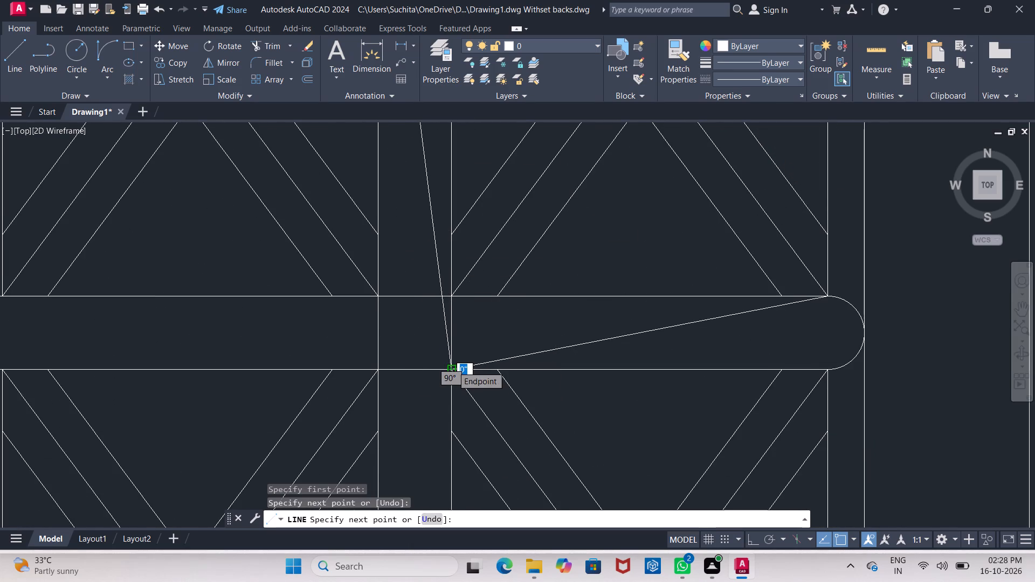
{"action": "key", "text": "Escape"}
Draw a diagonal line across the left transom half, from its lower outer corner to its upper inner corner.
{"action": "scroll", "coordinate": [452, 366], "scroll_direction": "down", "scroll_amount": 3}
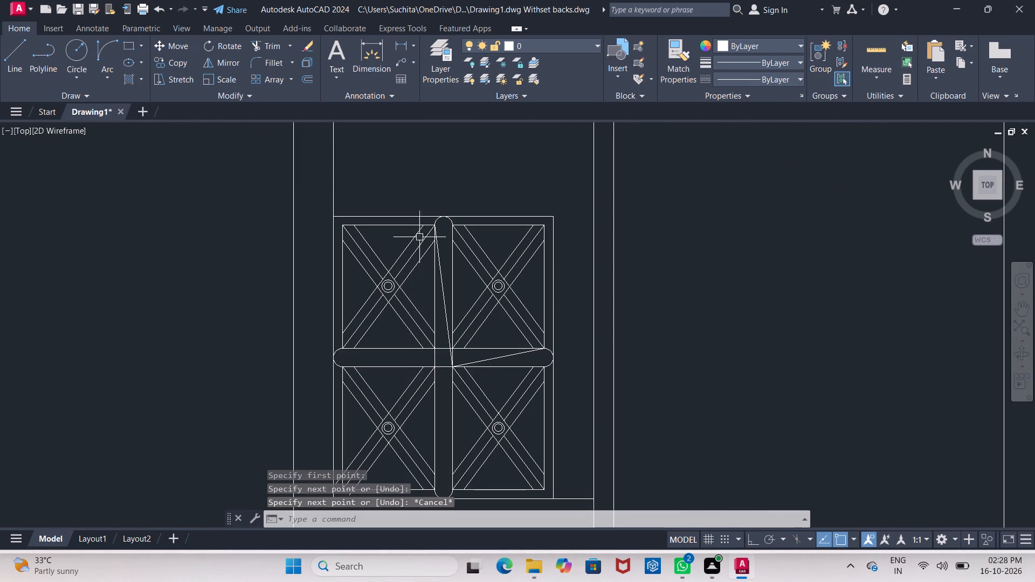
{"action": "left_click", "coordinate": [24, 50]}
{"action": "scroll", "coordinate": [411, 345], "scroll_direction": "up", "scroll_amount": 2}
{"action": "middle_click_drag", "start_coordinate": [411, 345], "coordinate": [412, 335]}
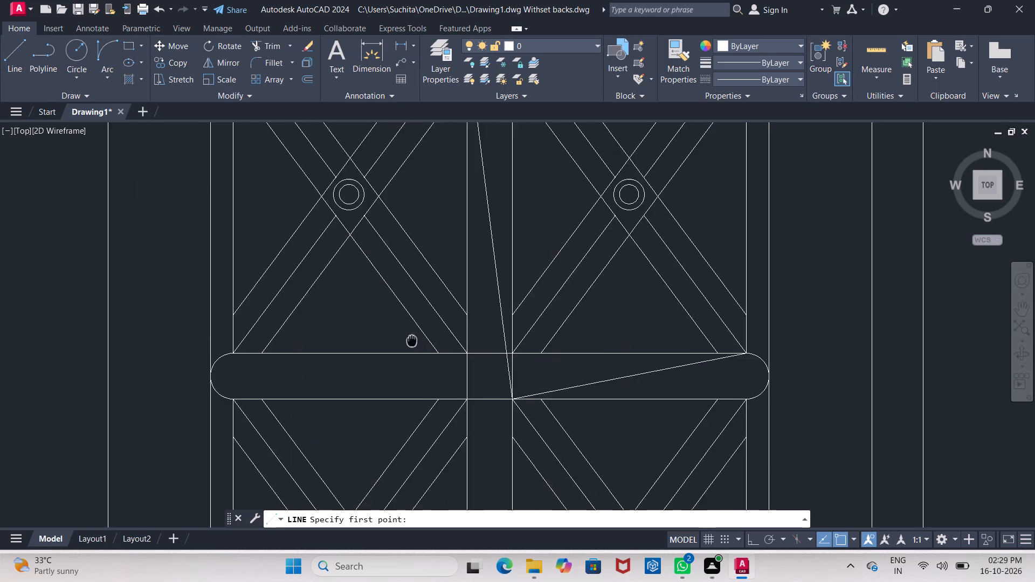
{"action": "middle_click_drag", "start_coordinate": [412, 335], "coordinate": [440, 268]}
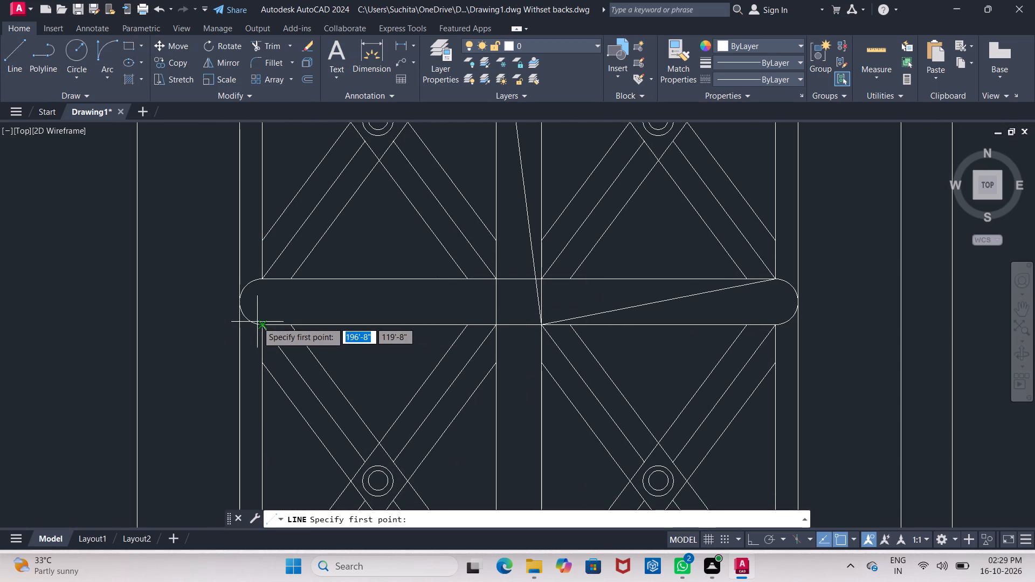
{"action": "left_click", "coordinate": [260, 323]}
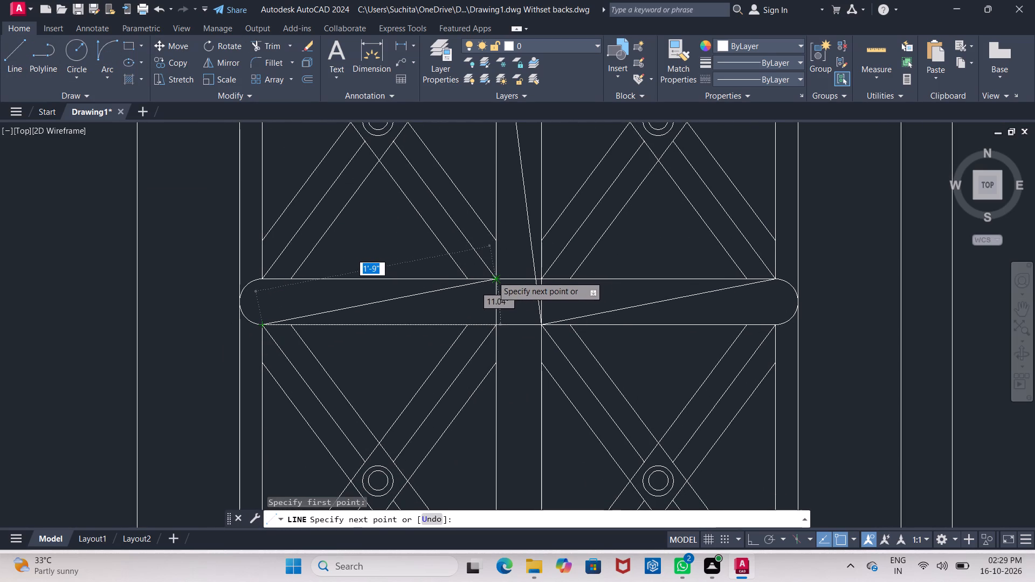
{"action": "left_click", "coordinate": [492, 276]}
{"action": "key", "text": "Escape"}
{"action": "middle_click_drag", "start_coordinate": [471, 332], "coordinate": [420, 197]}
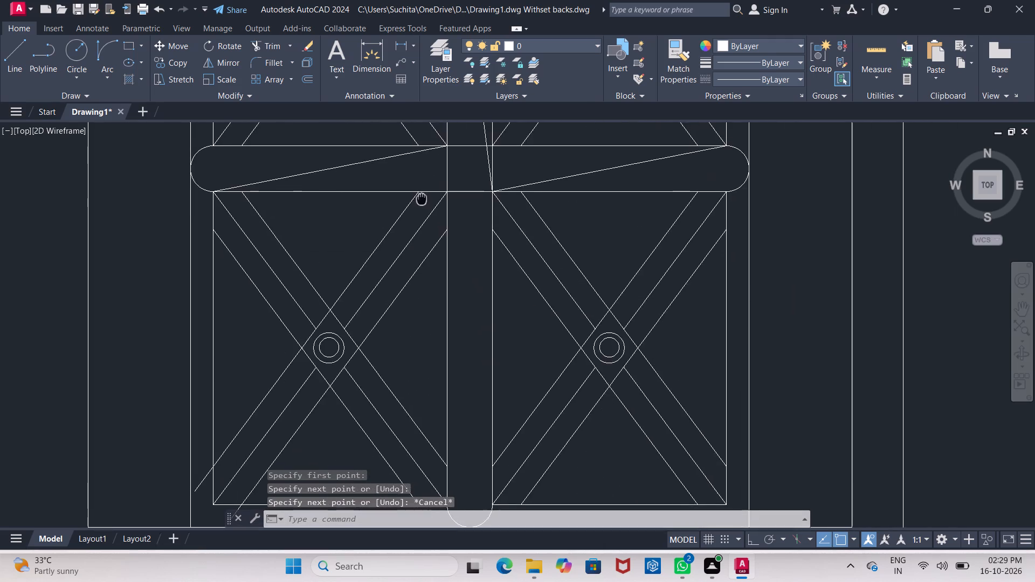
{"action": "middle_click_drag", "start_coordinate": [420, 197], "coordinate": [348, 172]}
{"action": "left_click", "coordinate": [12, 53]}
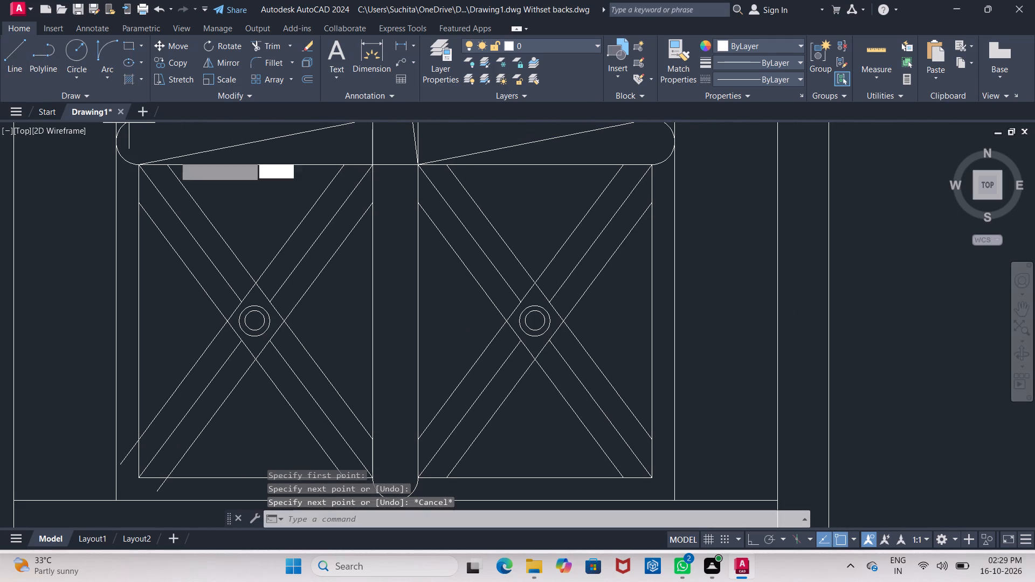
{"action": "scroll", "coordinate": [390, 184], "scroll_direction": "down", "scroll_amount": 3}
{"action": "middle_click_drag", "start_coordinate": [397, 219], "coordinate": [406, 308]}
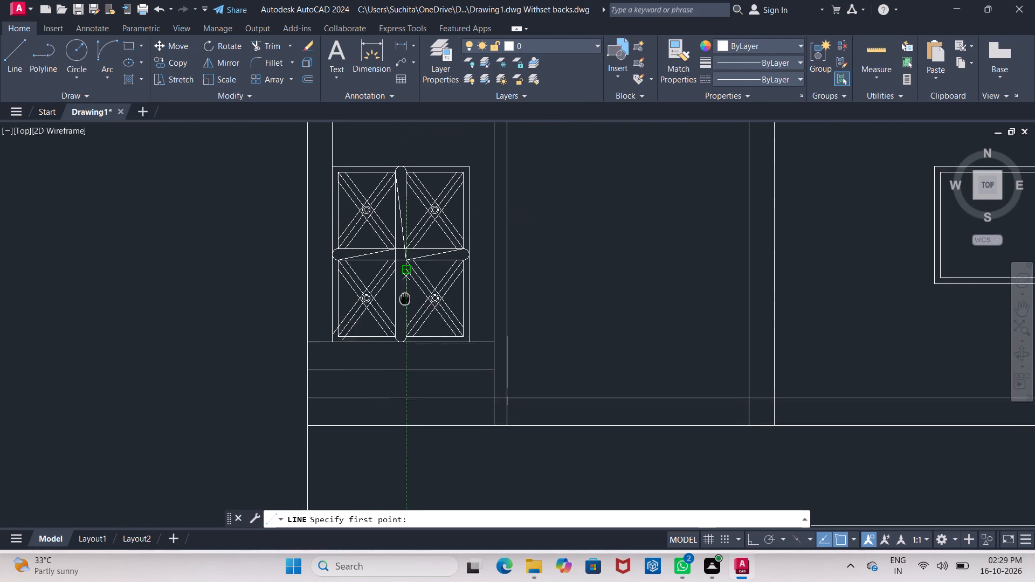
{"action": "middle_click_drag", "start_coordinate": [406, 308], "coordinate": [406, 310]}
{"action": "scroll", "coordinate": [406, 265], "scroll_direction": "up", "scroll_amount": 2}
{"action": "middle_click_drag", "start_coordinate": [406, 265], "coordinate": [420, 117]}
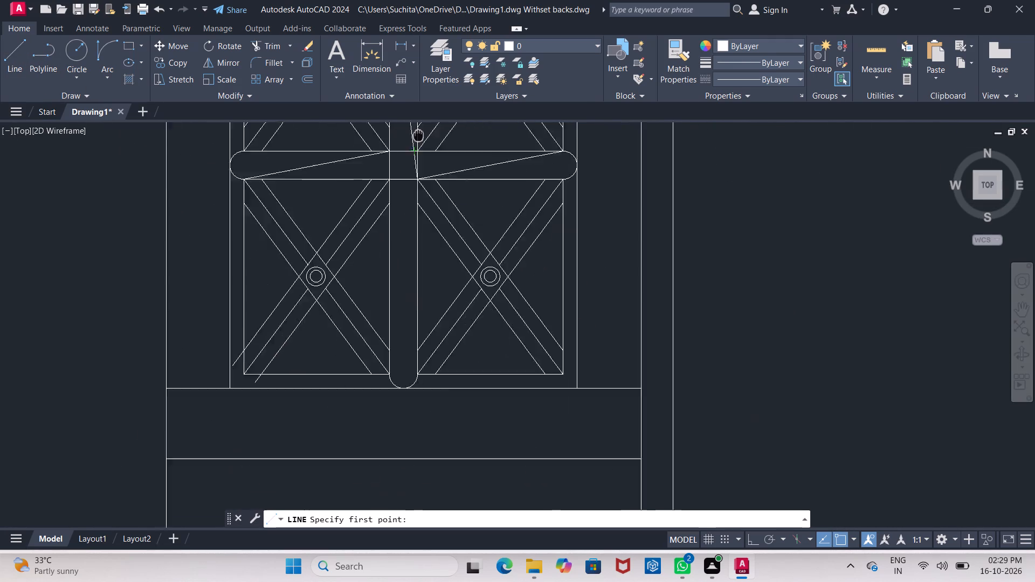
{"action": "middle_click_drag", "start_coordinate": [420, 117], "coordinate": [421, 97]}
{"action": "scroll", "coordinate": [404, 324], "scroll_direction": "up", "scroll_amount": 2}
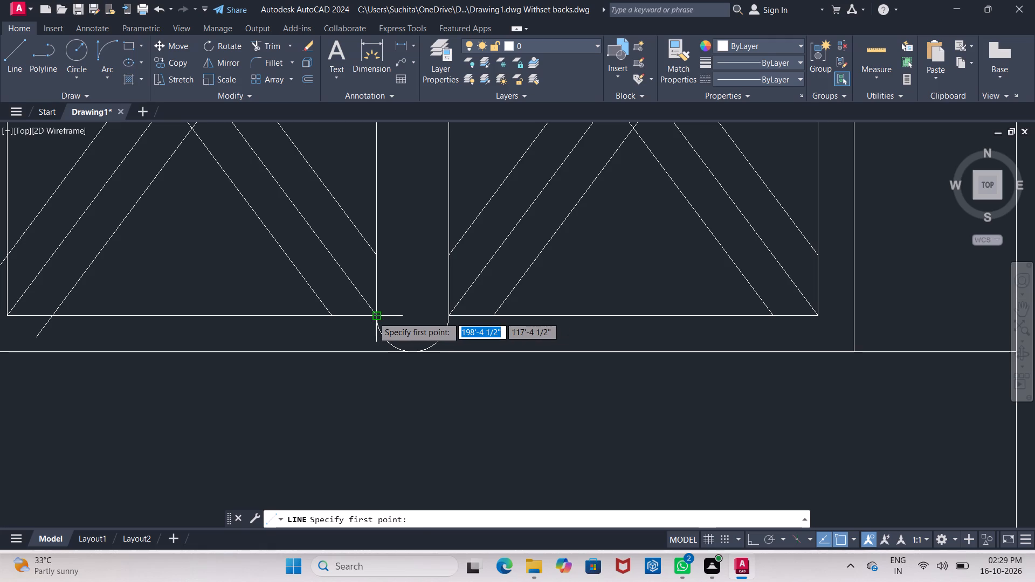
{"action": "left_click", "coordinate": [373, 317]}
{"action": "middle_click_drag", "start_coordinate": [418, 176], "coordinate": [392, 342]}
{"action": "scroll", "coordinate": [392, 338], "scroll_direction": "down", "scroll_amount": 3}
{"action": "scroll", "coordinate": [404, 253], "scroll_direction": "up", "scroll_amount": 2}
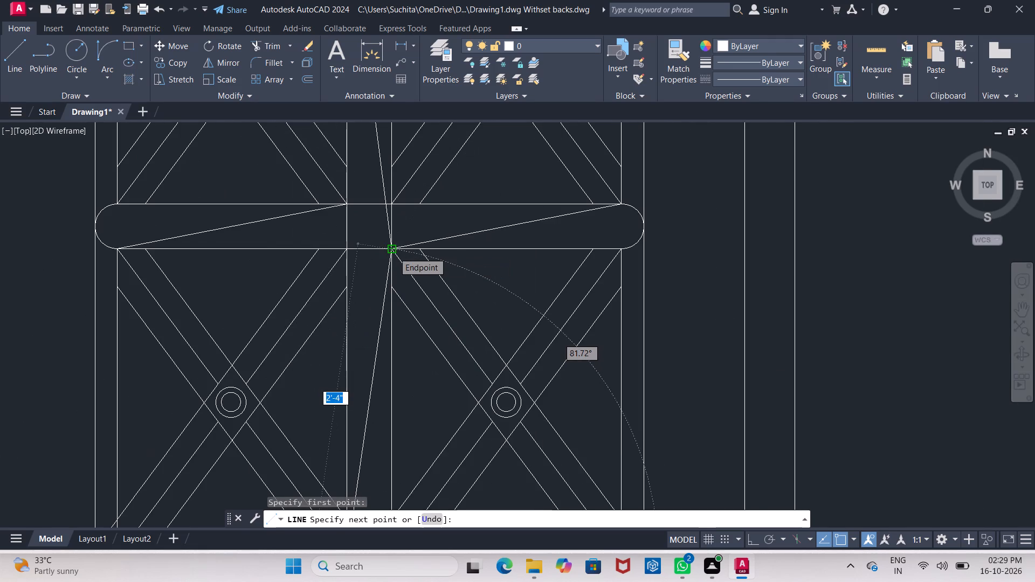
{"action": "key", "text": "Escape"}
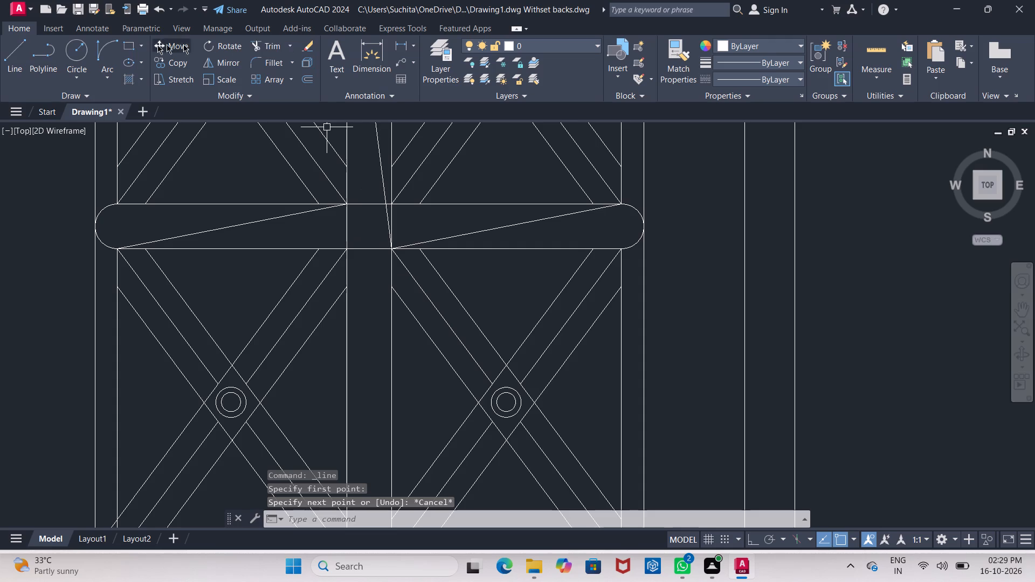
Draw a diagonal line down the lower mullion, from its top-left corner below the crossing to its bottom-right corner.
{"action": "left_click", "coordinate": [12, 51]}
{"action": "middle_click_drag", "start_coordinate": [274, 283], "coordinate": [241, 209]}
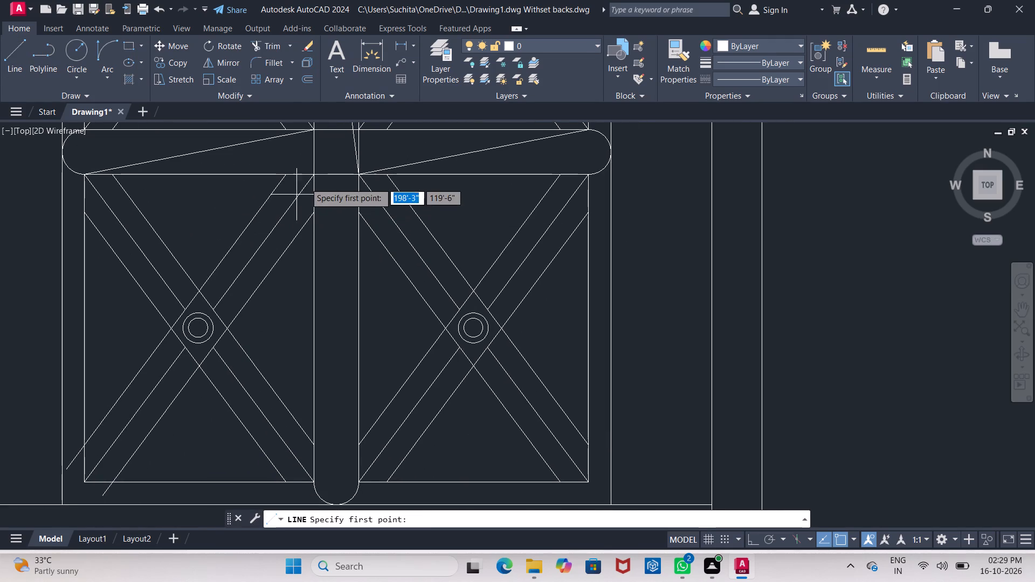
{"action": "left_click", "coordinate": [312, 171]}
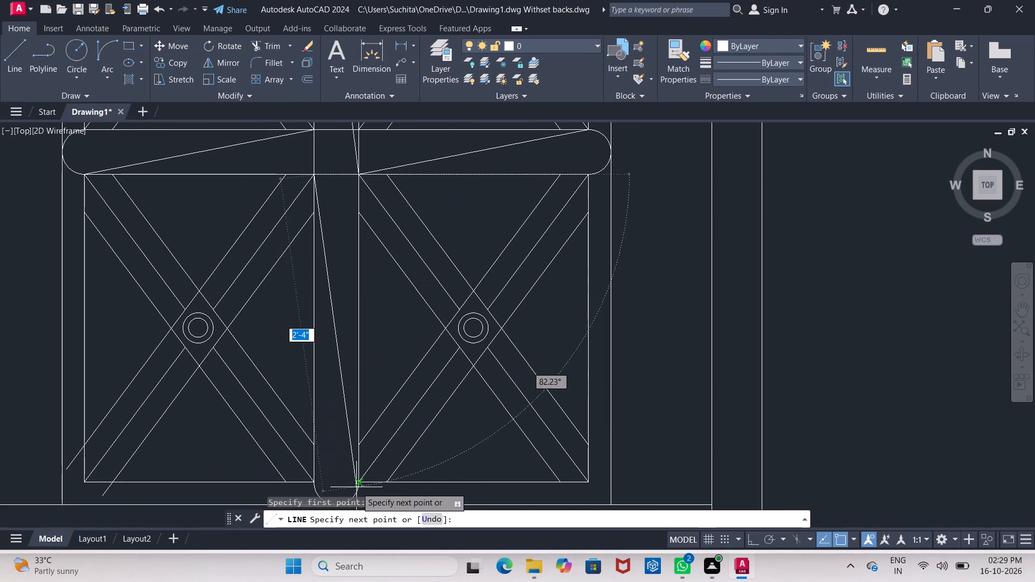
{"action": "left_click", "coordinate": [358, 484]}
{"action": "key", "text": "Escape"}
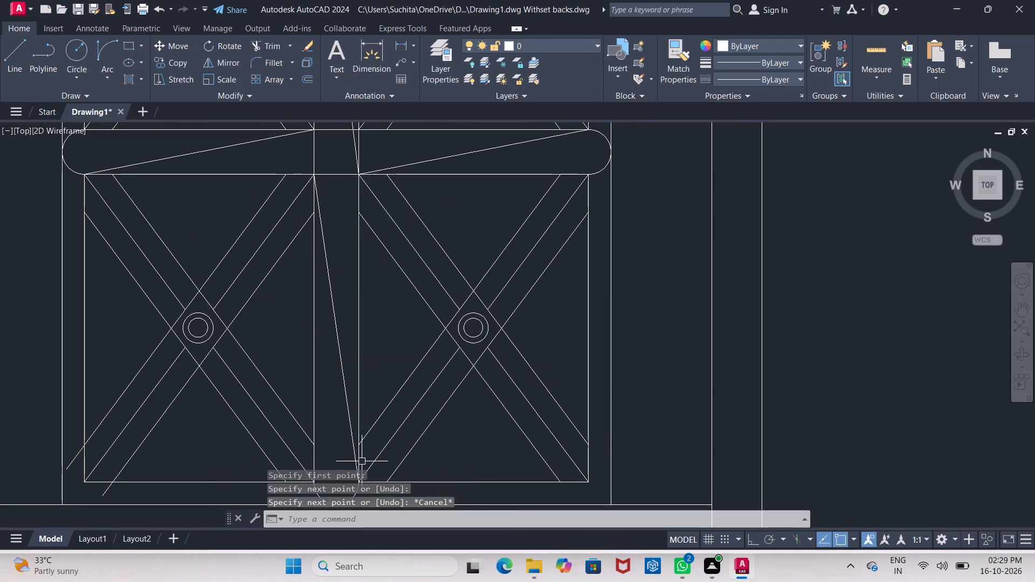
{"action": "scroll", "coordinate": [363, 461], "scroll_direction": "down", "scroll_amount": 2}
{"action": "middle_click_drag", "start_coordinate": [490, 447], "coordinate": [518, 372]}
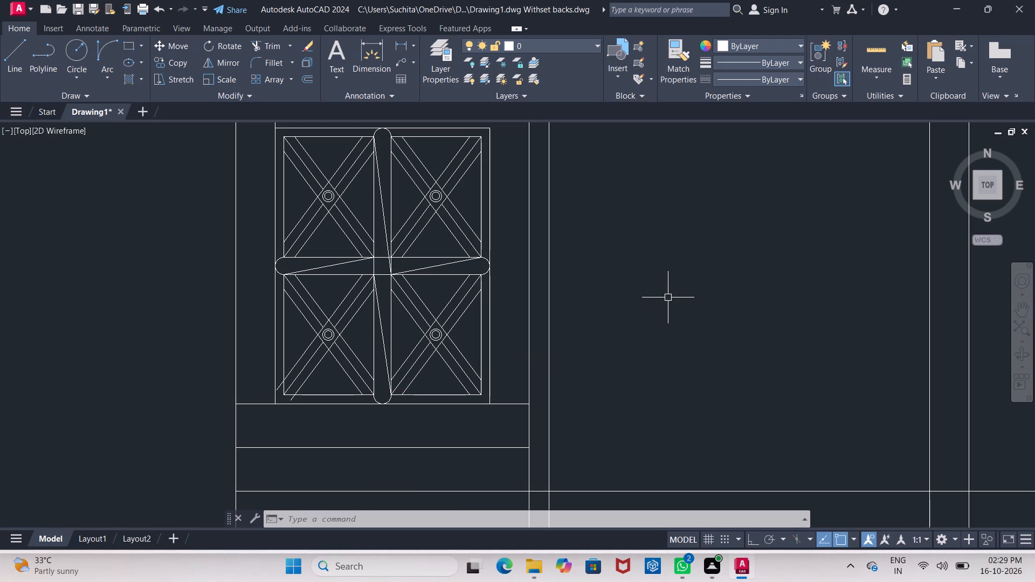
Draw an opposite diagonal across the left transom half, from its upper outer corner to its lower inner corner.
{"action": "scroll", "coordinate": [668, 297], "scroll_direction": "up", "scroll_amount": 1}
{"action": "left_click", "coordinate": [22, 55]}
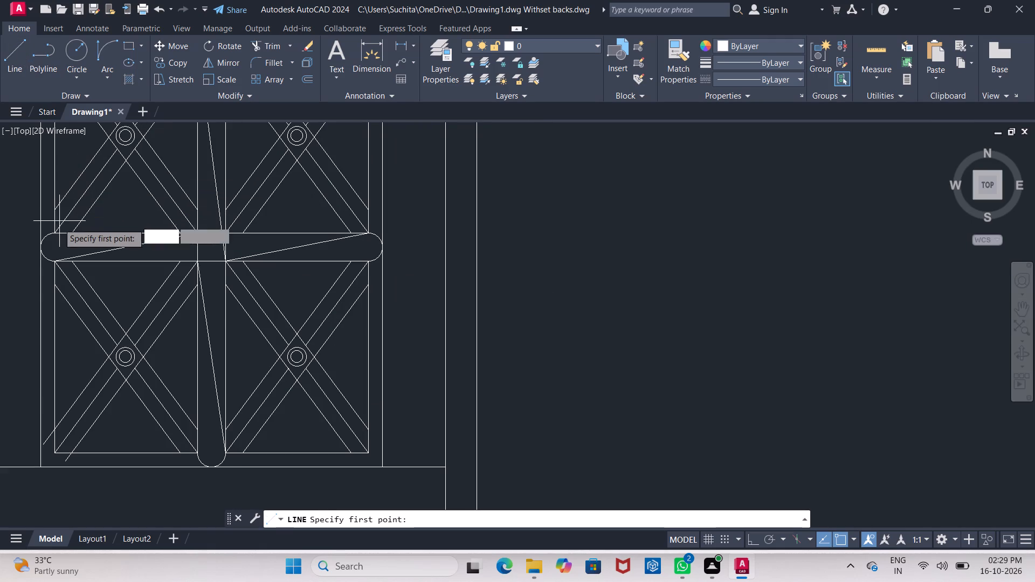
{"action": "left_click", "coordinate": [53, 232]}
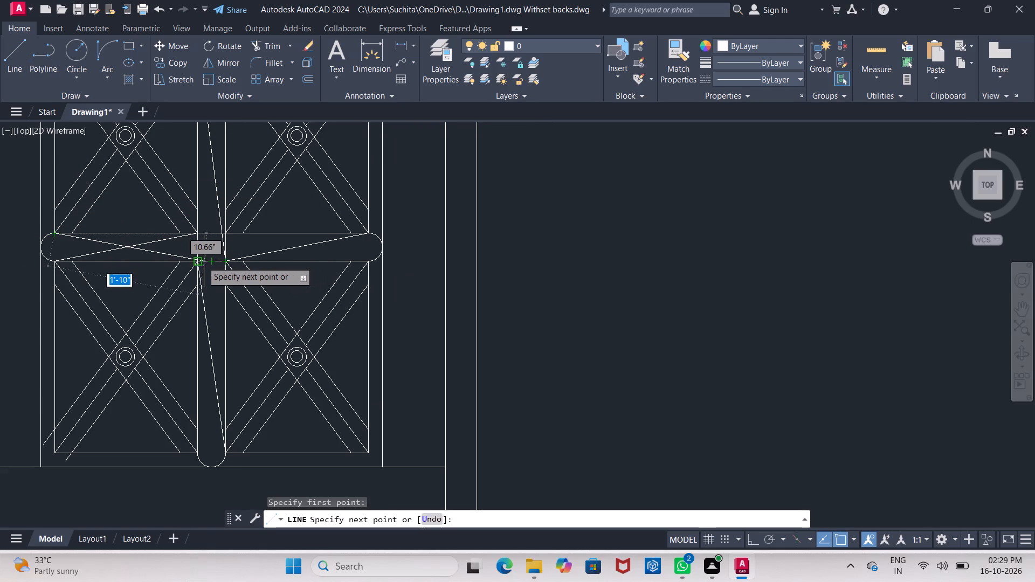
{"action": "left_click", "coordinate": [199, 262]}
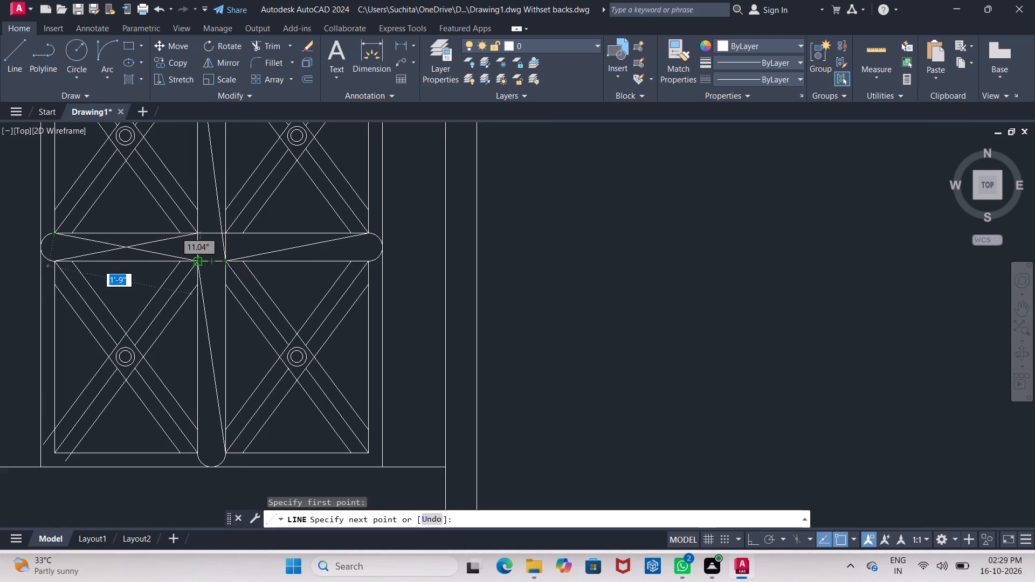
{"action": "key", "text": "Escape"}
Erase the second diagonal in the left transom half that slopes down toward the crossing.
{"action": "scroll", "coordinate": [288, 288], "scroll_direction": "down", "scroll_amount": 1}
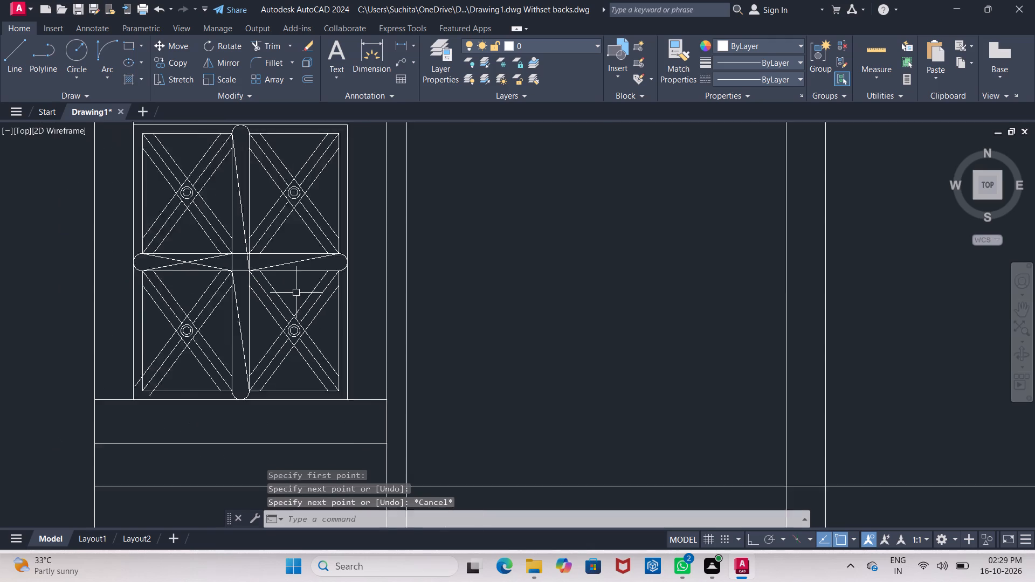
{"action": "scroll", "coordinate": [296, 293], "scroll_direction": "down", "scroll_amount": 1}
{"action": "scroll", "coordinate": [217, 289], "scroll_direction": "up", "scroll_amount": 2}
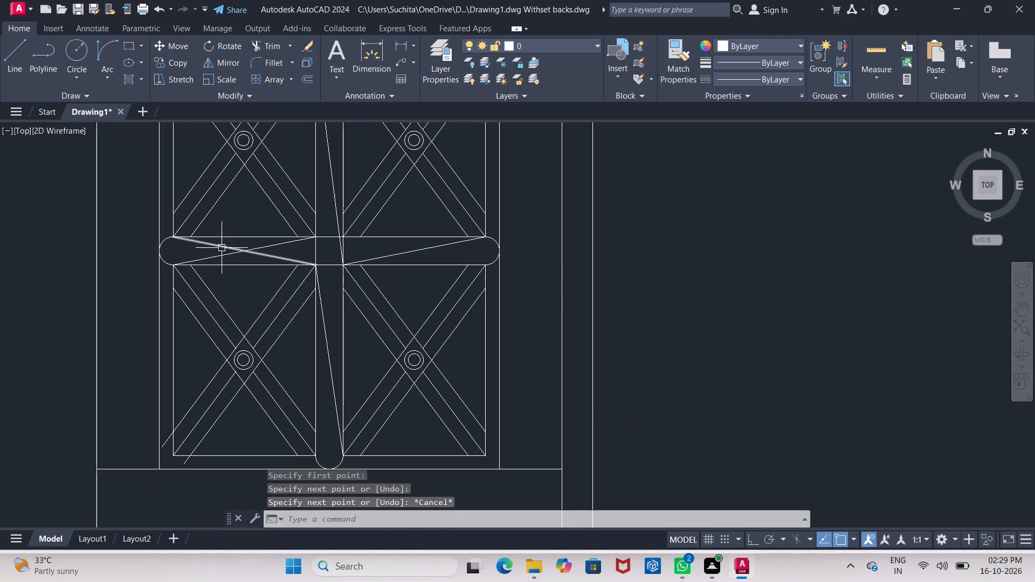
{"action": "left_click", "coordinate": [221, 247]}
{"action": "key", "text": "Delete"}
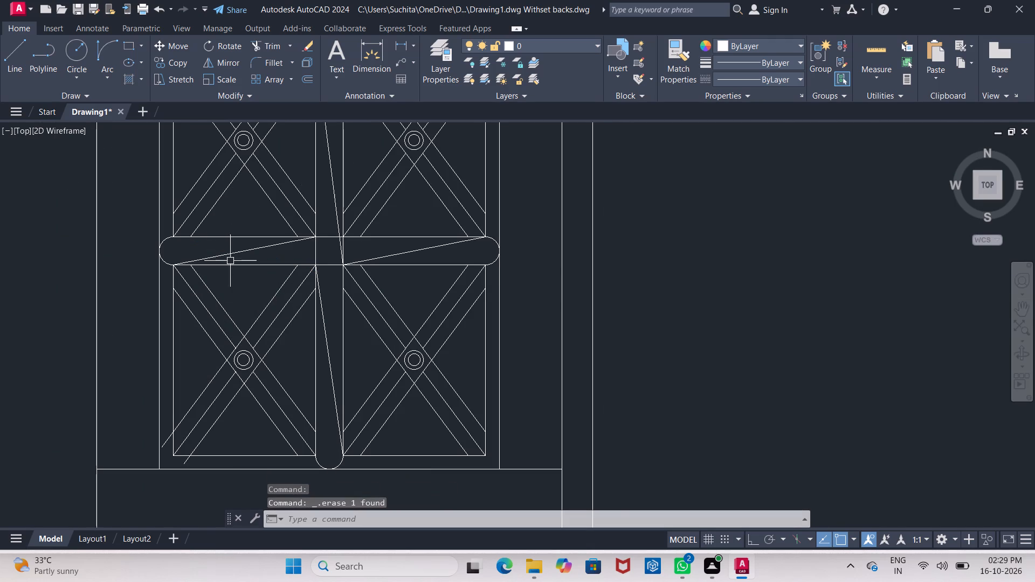
Trim the two diagonal bar ends that overshoot the lower-left pane's bottom-left corner.
{"action": "middle_click_drag", "start_coordinate": [196, 379], "coordinate": [257, 293]}
{"action": "type", "text": "tr"}
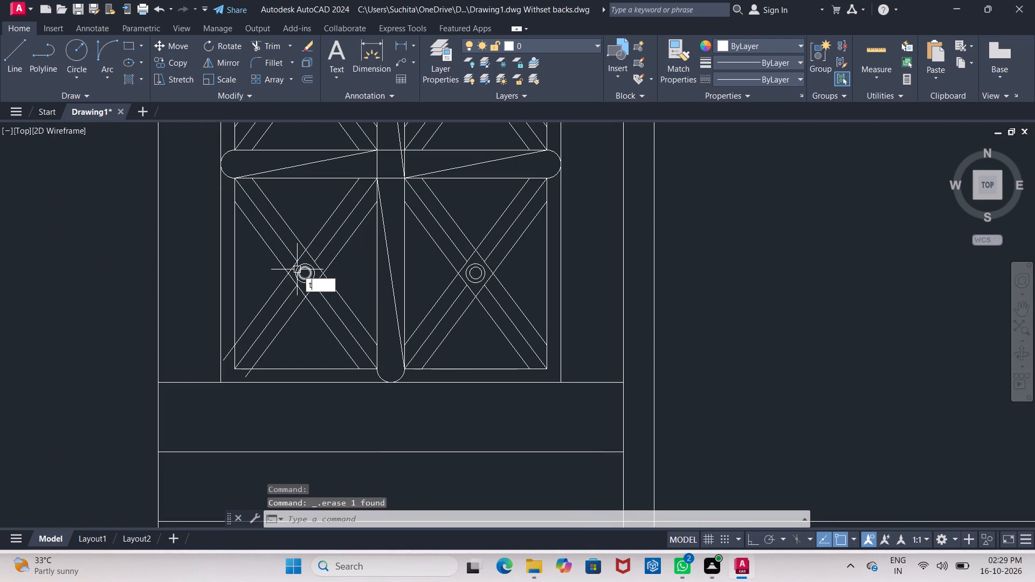
{"action": "key", "text": "Return"}
{"action": "key", "text": "Return"}
{"action": "scroll", "coordinate": [211, 348], "scroll_direction": "up", "scroll_amount": 1}
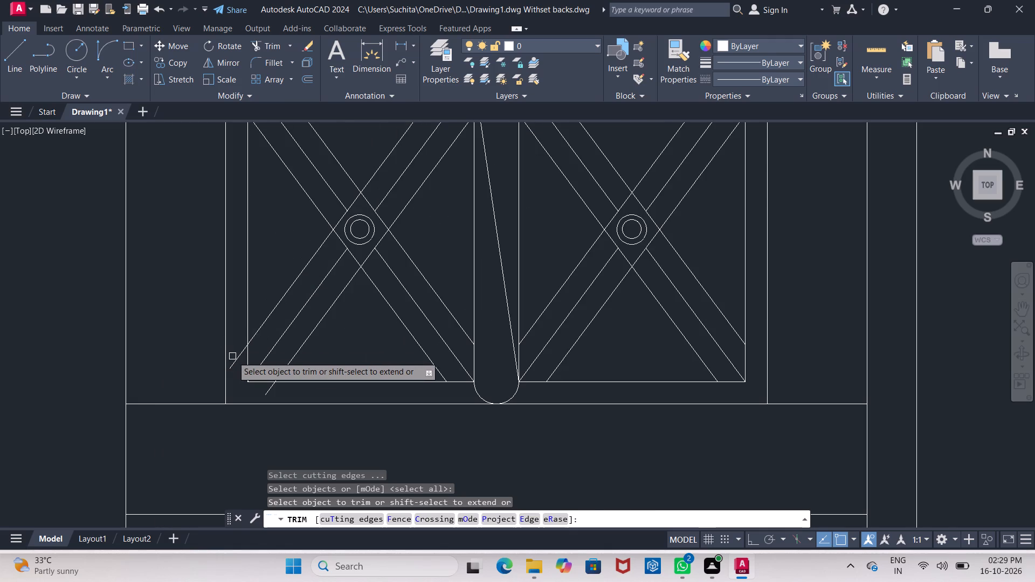
{"action": "left_click", "coordinate": [234, 360]}
{"action": "left_click", "coordinate": [269, 390]}
{"action": "scroll", "coordinate": [270, 392], "scroll_direction": "down", "scroll_amount": 1}
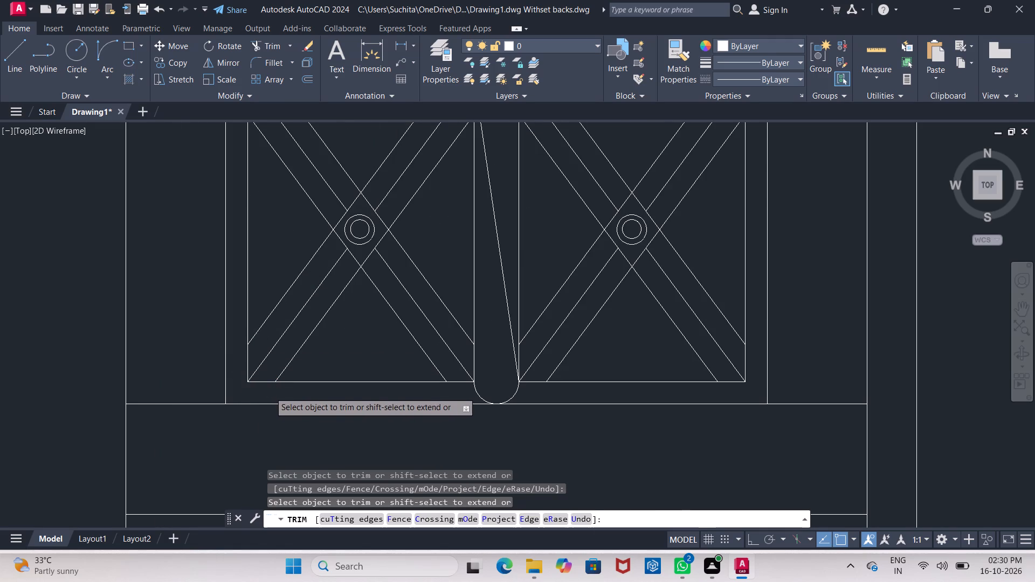
{"action": "scroll", "coordinate": [472, 383], "scroll_direction": "down", "scroll_amount": 2}
{"action": "middle_click_drag", "start_coordinate": [639, 367], "coordinate": [535, 361]}
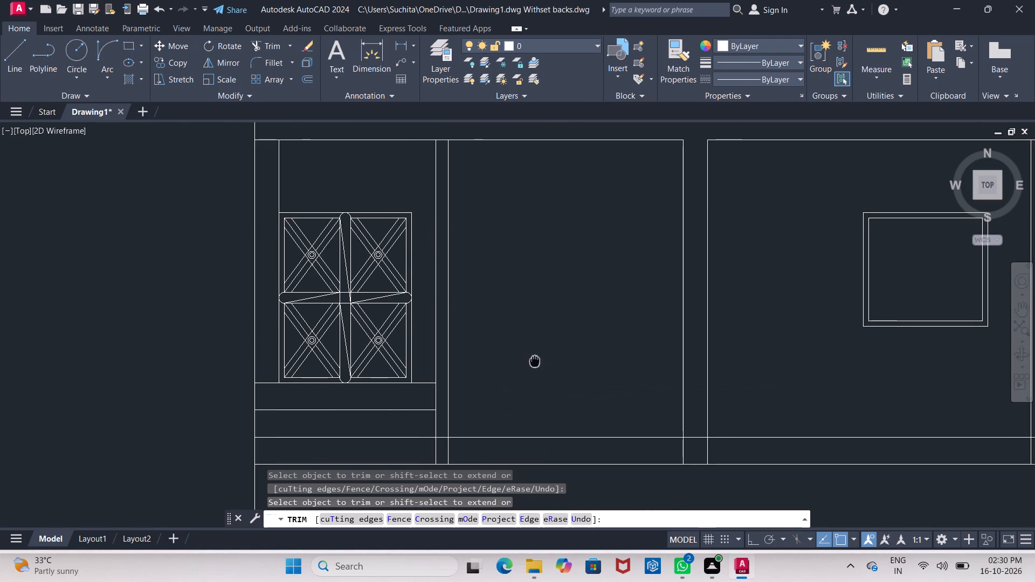
{"action": "middle_click_drag", "start_coordinate": [535, 361], "coordinate": [521, 366]}
{"action": "scroll", "coordinate": [348, 284], "scroll_direction": "up", "scroll_amount": 2}
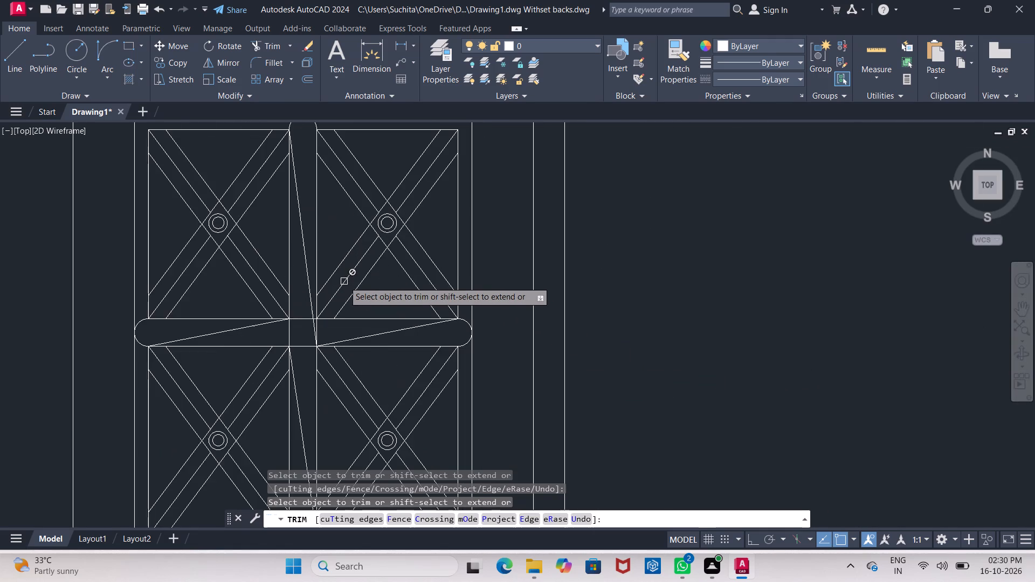
Stretch the upper end of the lower mullion's diagonal up to the top-left corner of the crossing.
{"action": "scroll", "coordinate": [343, 280], "scroll_direction": "up", "scroll_amount": 1}
{"action": "key", "text": "Escape"}
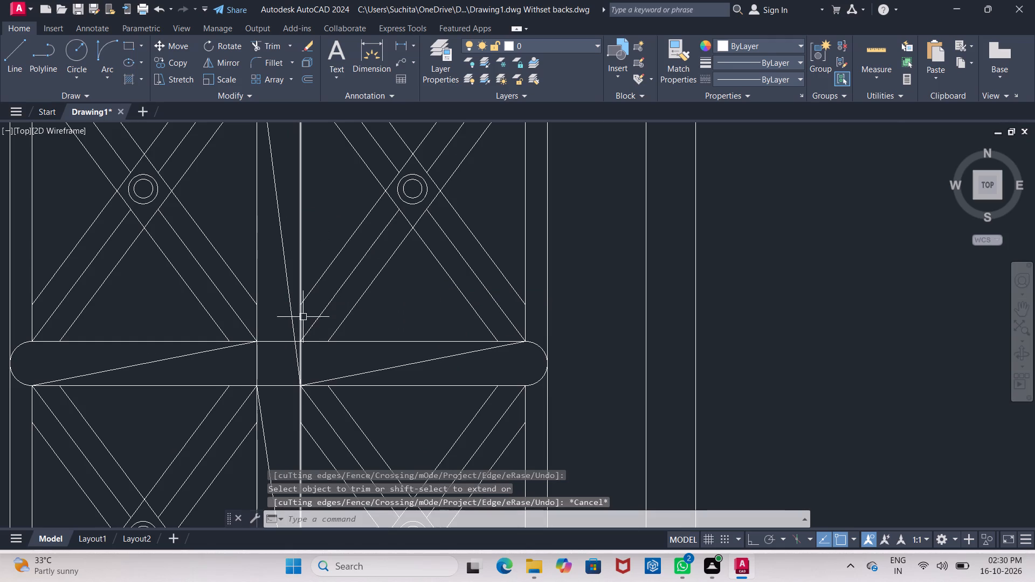
{"action": "middle_click_drag", "start_coordinate": [274, 318], "coordinate": [293, 248]}
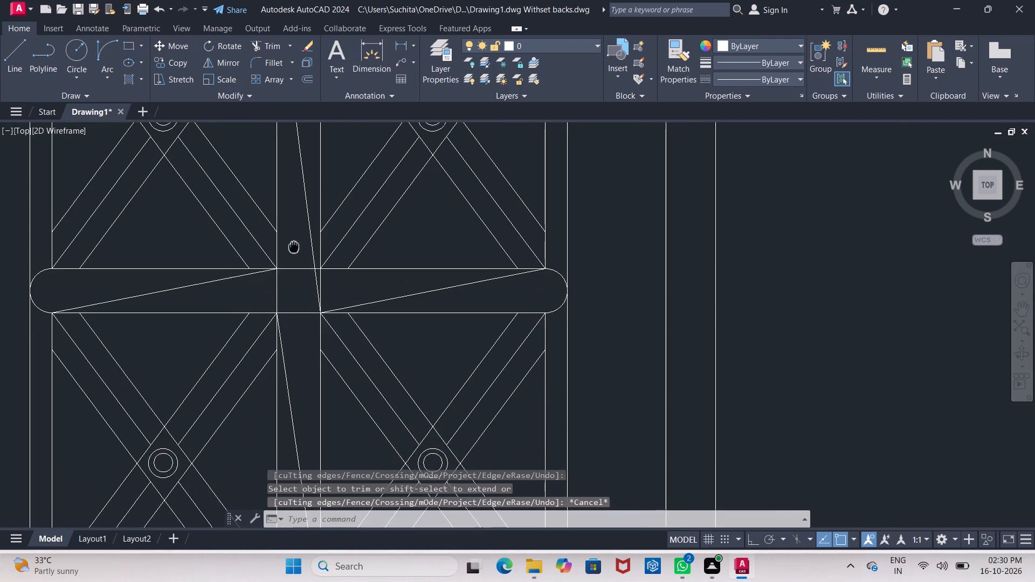
{"action": "middle_click_drag", "start_coordinate": [293, 248], "coordinate": [270, 372]}
{"action": "scroll", "coordinate": [270, 372], "scroll_direction": "down", "scroll_amount": 2}
{"action": "middle_click_drag", "start_coordinate": [270, 372], "coordinate": [267, 304]}
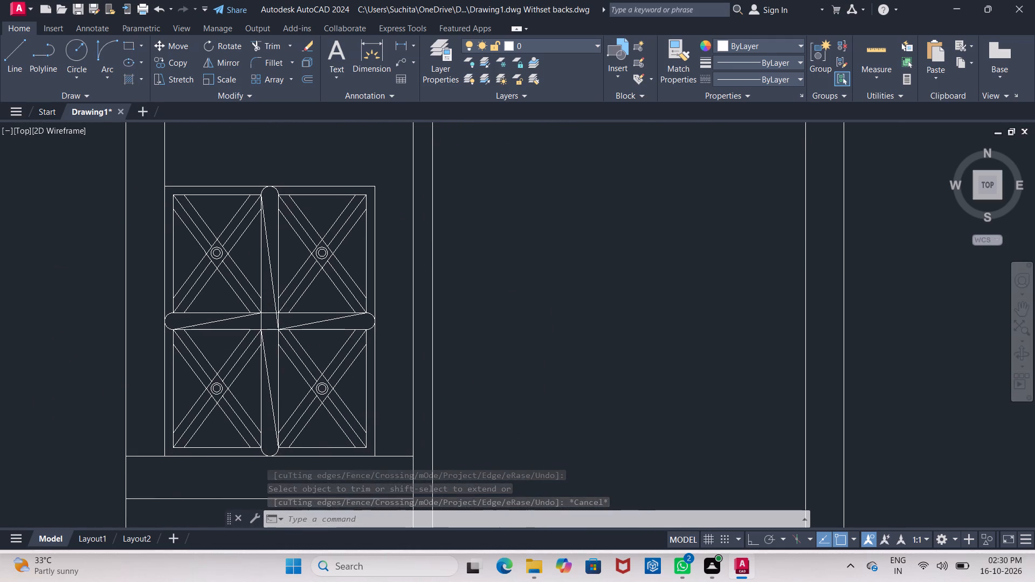
{"action": "scroll", "coordinate": [269, 373], "scroll_direction": "up", "scroll_amount": 2}
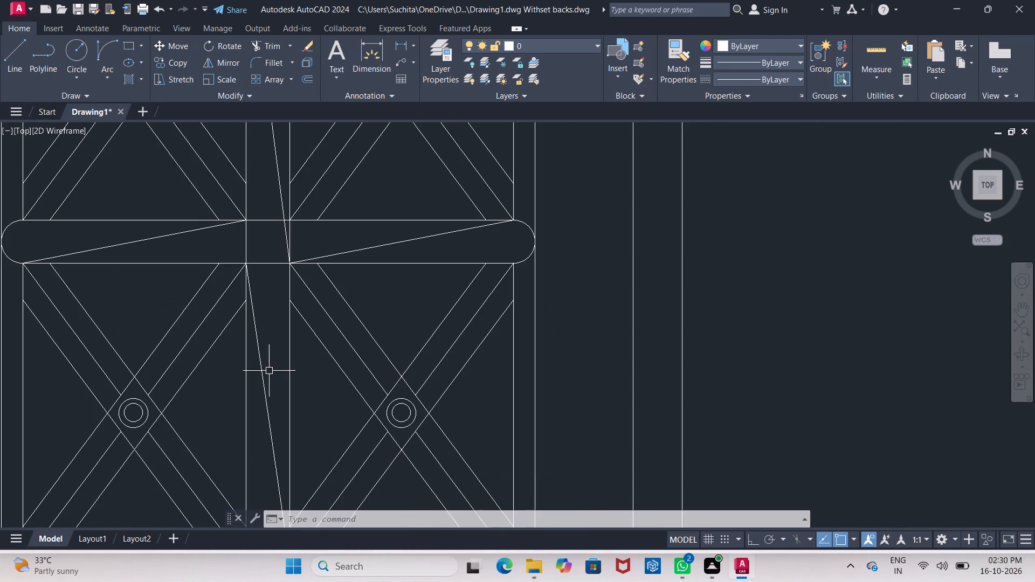
{"action": "left_click", "coordinate": [261, 374]}
{"action": "left_click", "coordinate": [249, 266]}
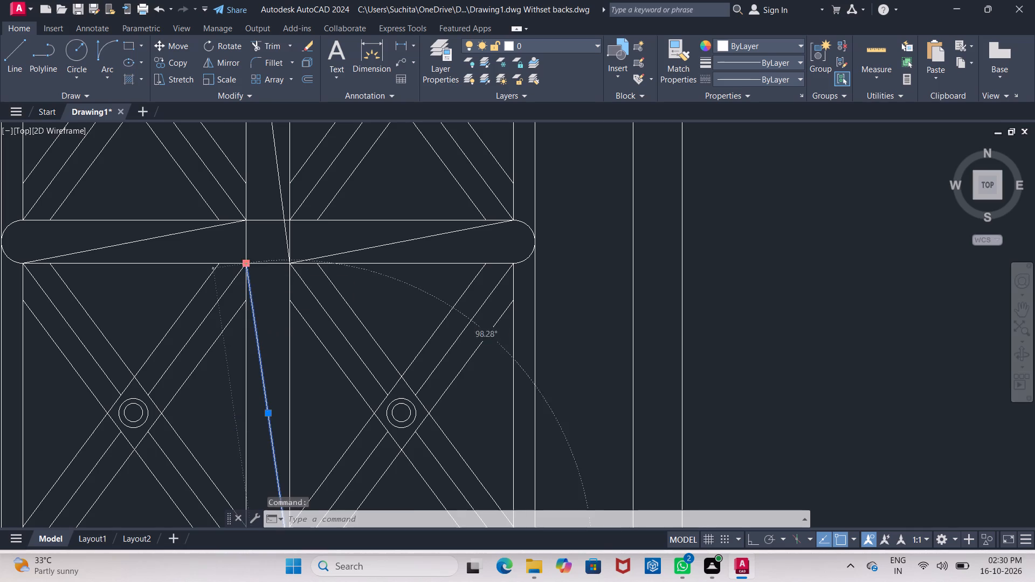
{"action": "left_click", "coordinate": [246, 215]}
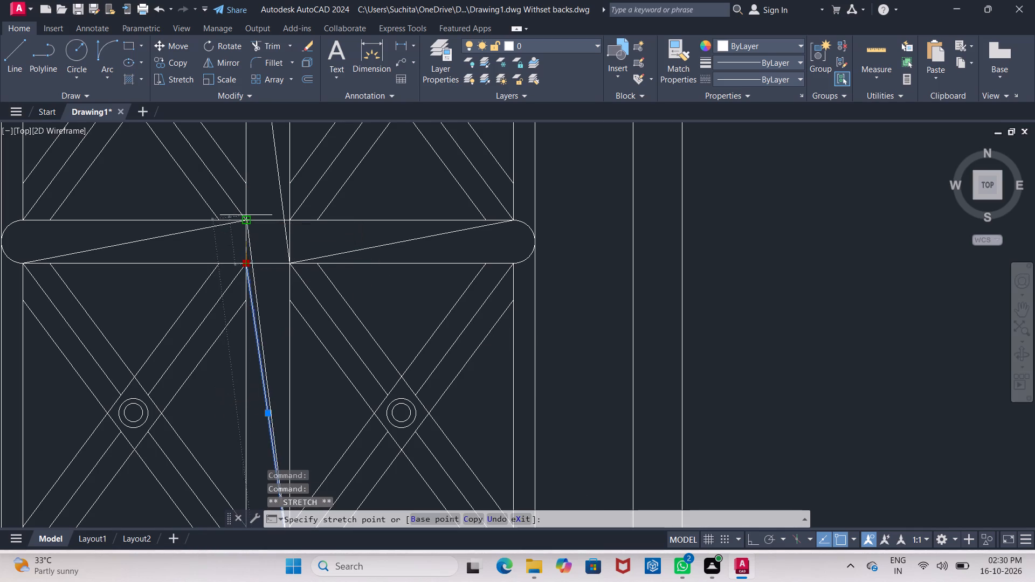
{"action": "scroll", "coordinate": [279, 294], "scroll_direction": "down", "scroll_amount": 2}
{"action": "key", "text": "Escape"}
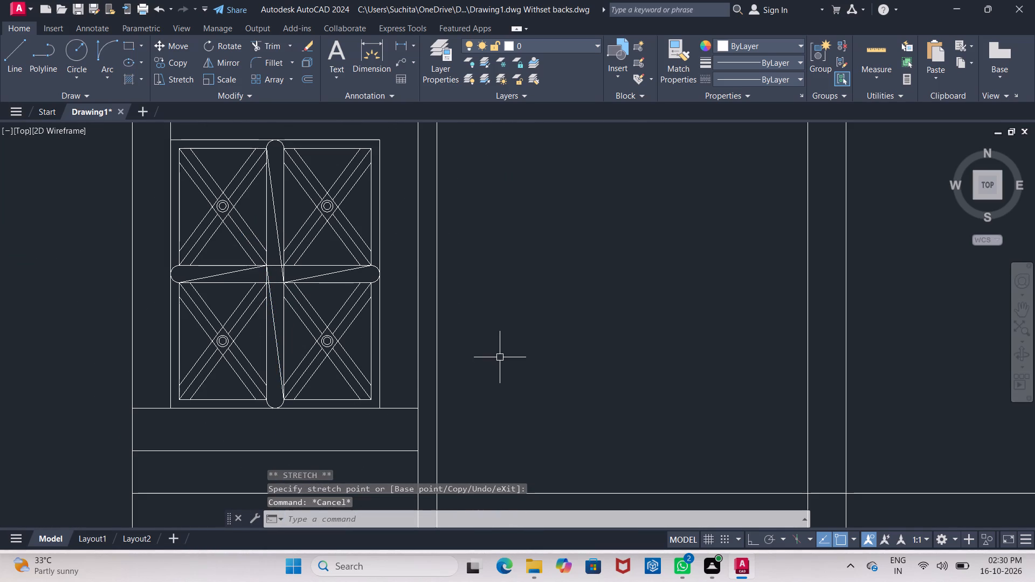
Stretch the inner end of the right transom diagonal across to the bottom-left corner of the crossing.
{"action": "scroll", "coordinate": [477, 366], "scroll_direction": "up", "scroll_amount": 1}
{"action": "middle_click_drag", "start_coordinate": [477, 364], "coordinate": [633, 389]}
{"action": "scroll", "coordinate": [376, 295], "scroll_direction": "up", "scroll_amount": 2}
{"action": "middle_click_drag", "start_coordinate": [382, 301], "coordinate": [464, 416]}
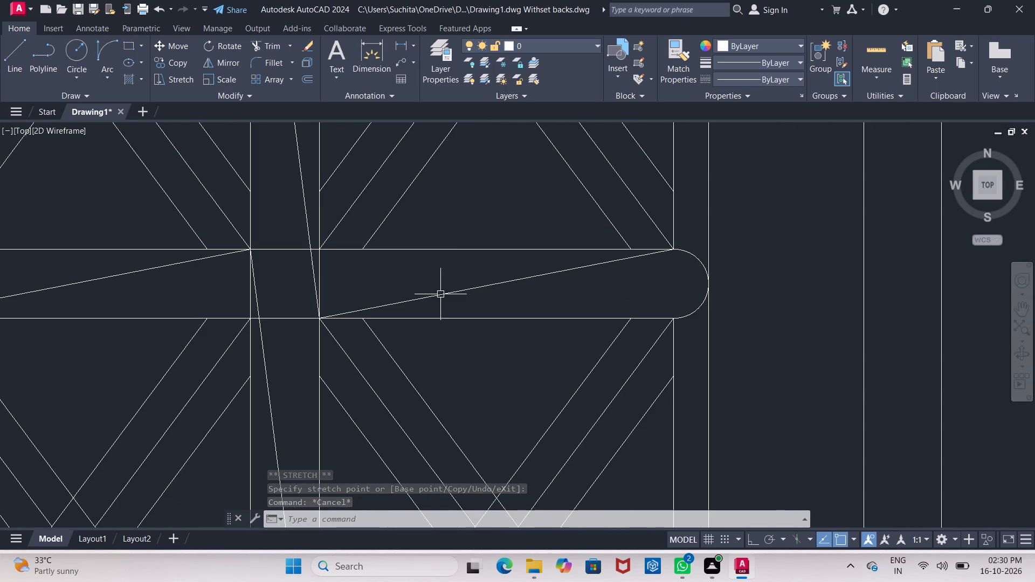
{"action": "left_click", "coordinate": [446, 288]}
{"action": "left_click", "coordinate": [443, 293]}
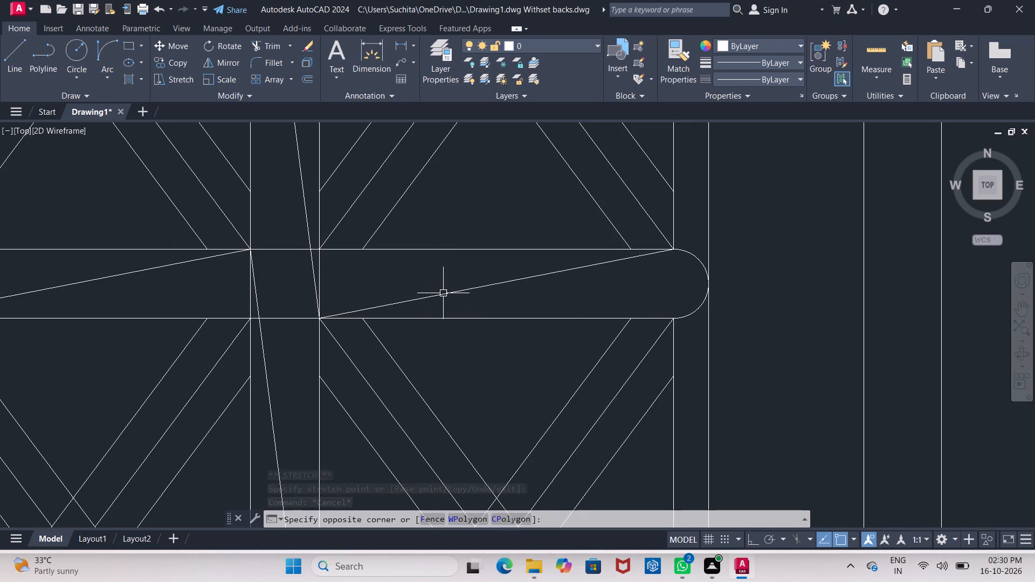
{"action": "key", "text": "Escape"}
{"action": "left_click", "coordinate": [451, 289]}
{"action": "scroll", "coordinate": [326, 315], "scroll_direction": "up", "scroll_amount": 2}
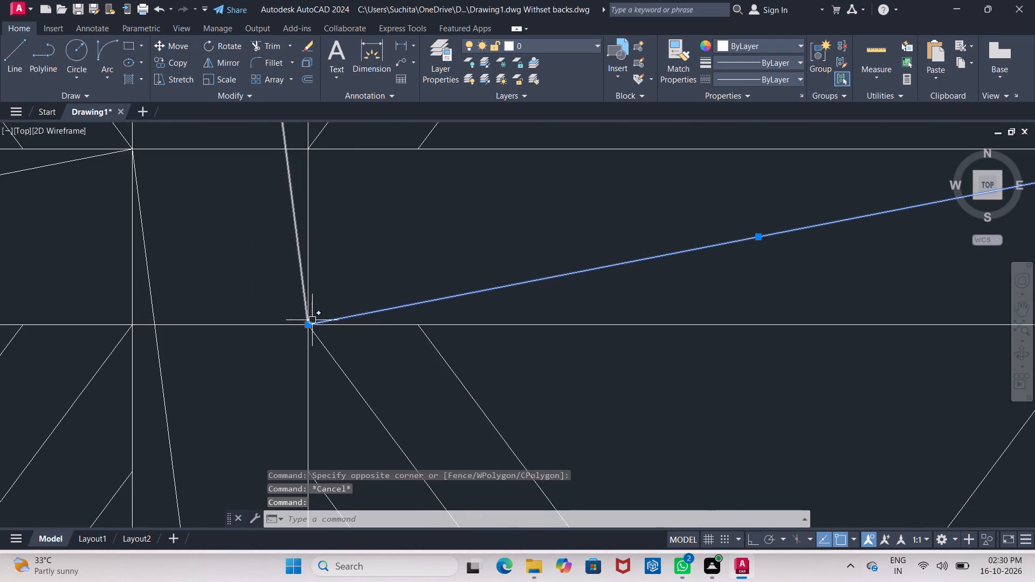
{"action": "left_click", "coordinate": [312, 324]}
{"action": "left_click", "coordinate": [307, 326]}
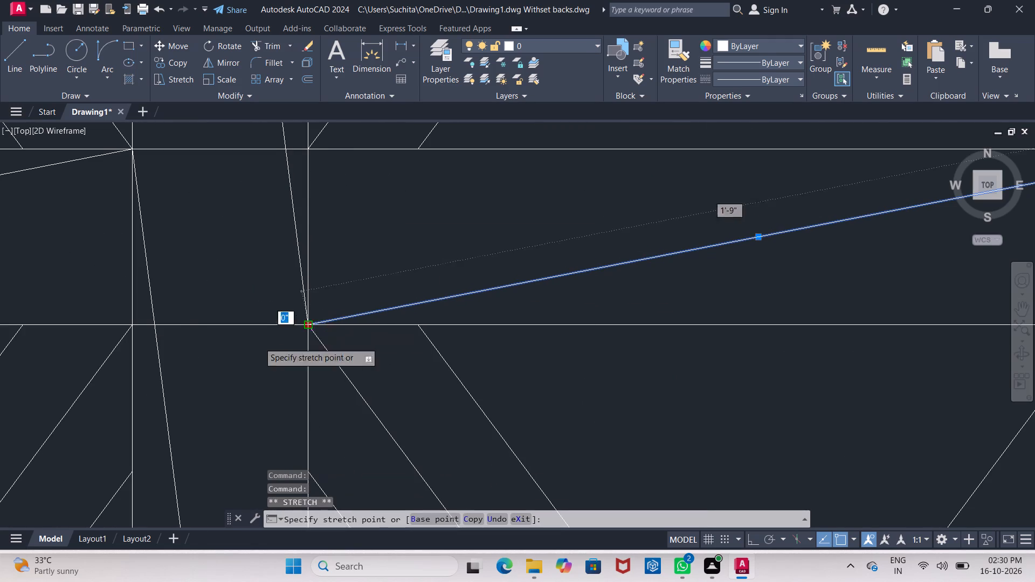
{"action": "left_click", "coordinate": [133, 327]}
{"action": "scroll", "coordinate": [162, 349], "scroll_direction": "down", "scroll_amount": 3}
{"action": "middle_click_drag", "start_coordinate": [185, 363], "coordinate": [254, 430]}
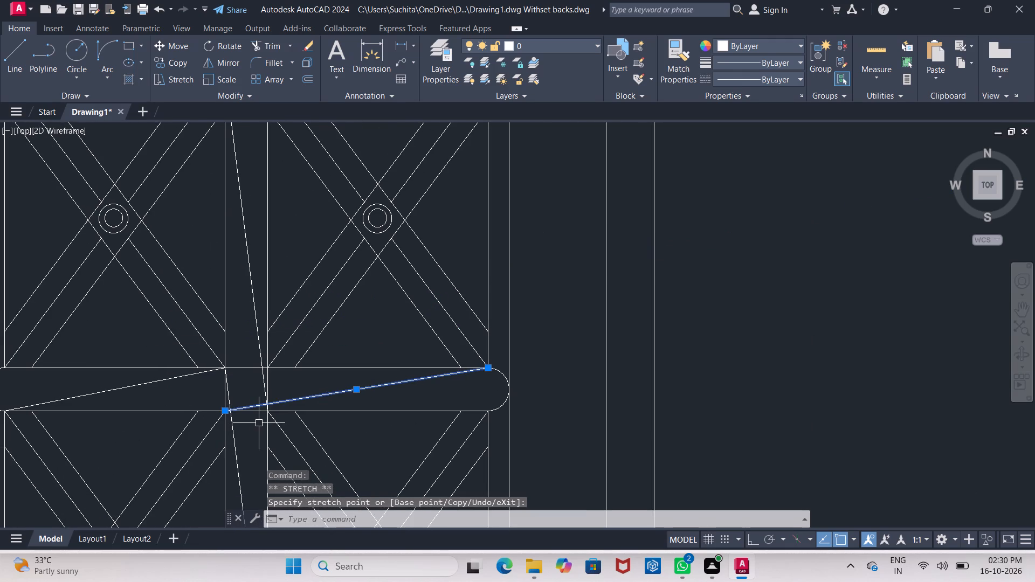
{"action": "key", "text": "Escape"}
Stretch the inner end of the left transom diagonal across to the top-right corner of the crossing.
{"action": "scroll", "coordinate": [245, 397], "scroll_direction": "up", "scroll_amount": 1}
{"action": "middle_click_drag", "start_coordinate": [245, 386], "coordinate": [246, 371]}
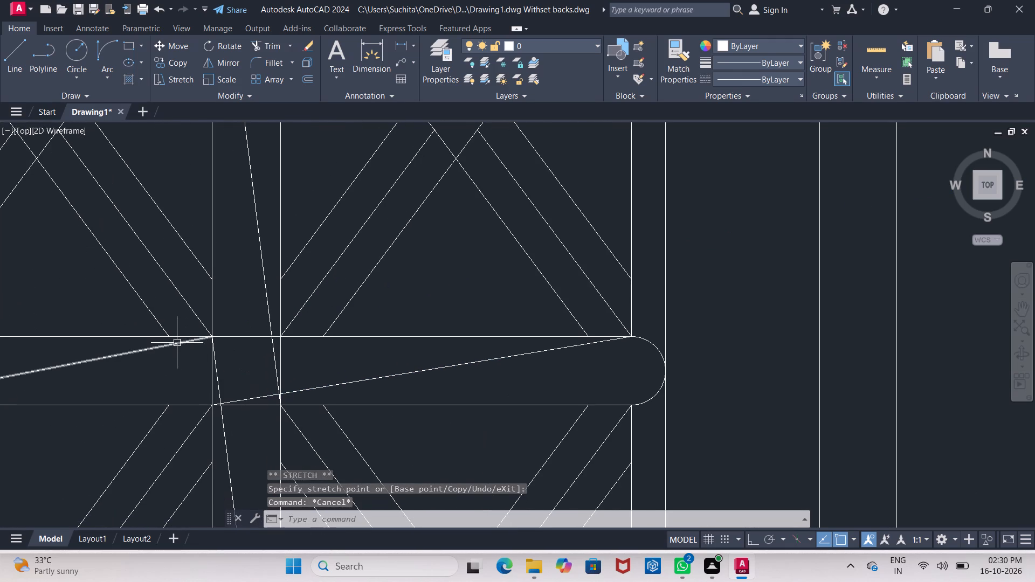
{"action": "left_click", "coordinate": [177, 343]}
{"action": "left_click", "coordinate": [212, 337]}
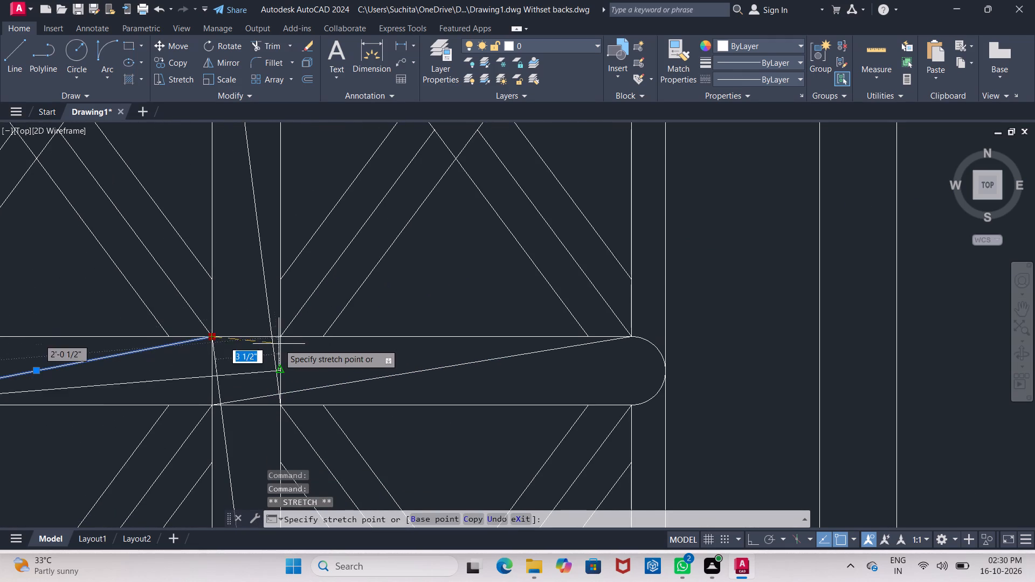
{"action": "left_click", "coordinate": [280, 338]}
{"action": "key", "text": "Escape"}
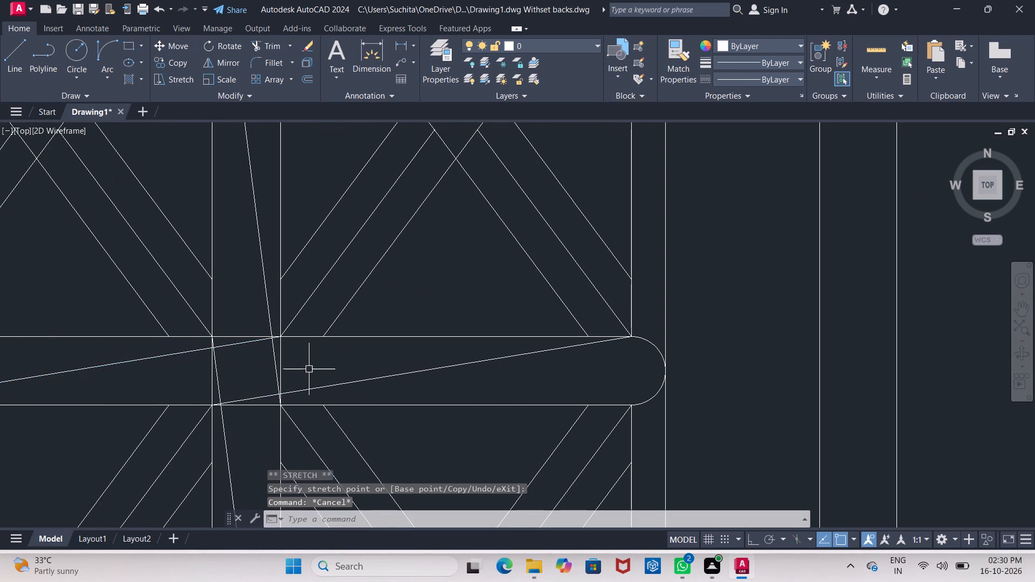
Draw a vertical line in the section's right-hand window, from the inner frame's top midpoint down past the outer frame's bottom edge.
{"action": "scroll", "coordinate": [310, 369], "scroll_direction": "down", "scroll_amount": 2}
{"action": "middle_click_drag", "start_coordinate": [396, 413], "coordinate": [372, 291]}
{"action": "scroll", "coordinate": [372, 292], "scroll_direction": "down", "scroll_amount": 1}
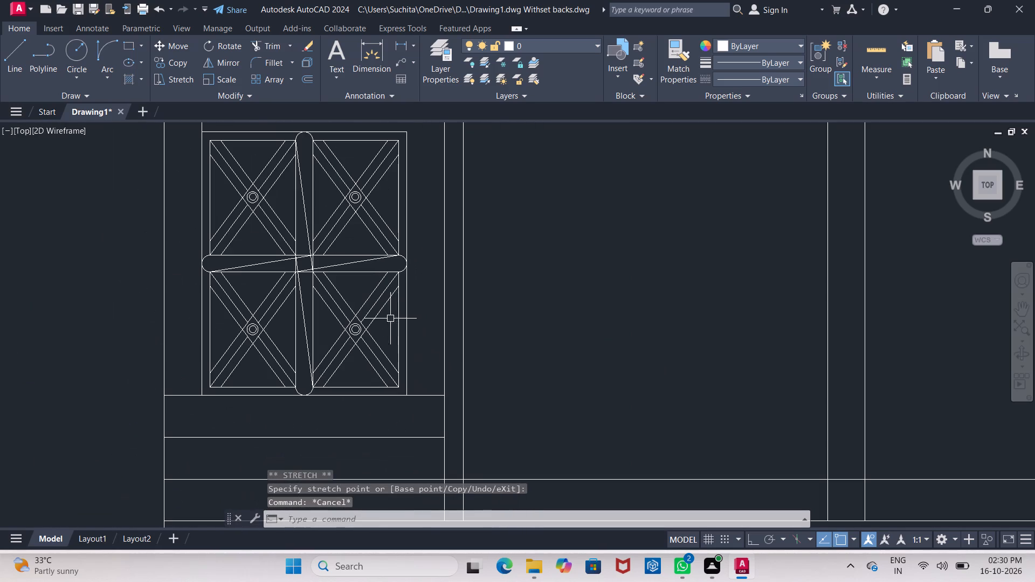
{"action": "scroll", "coordinate": [403, 325], "scroll_direction": "down", "scroll_amount": 1}
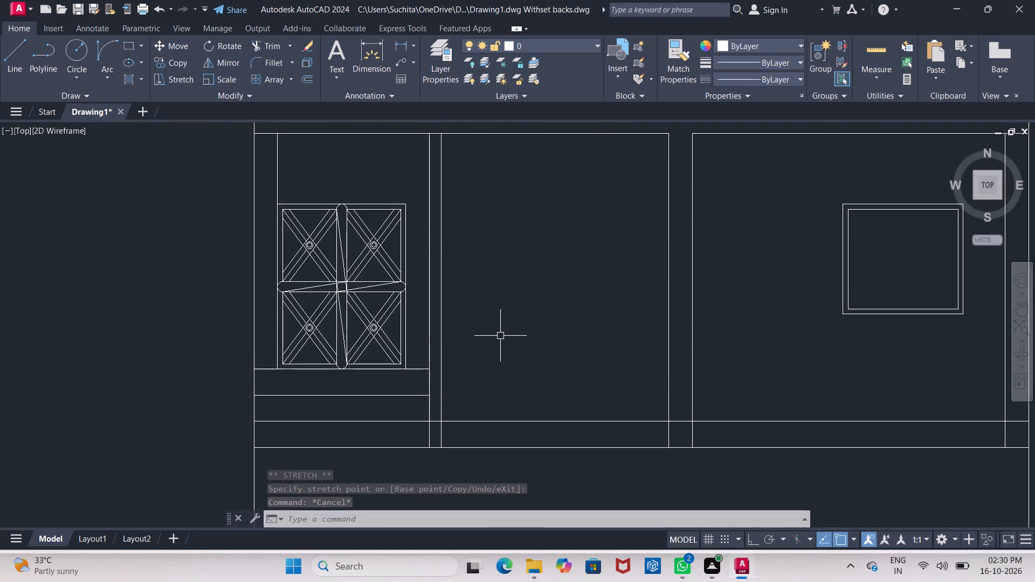
{"action": "scroll", "coordinate": [500, 336], "scroll_direction": "down", "scroll_amount": 1}
{"action": "middle_click_drag", "start_coordinate": [482, 344], "coordinate": [479, 347]}
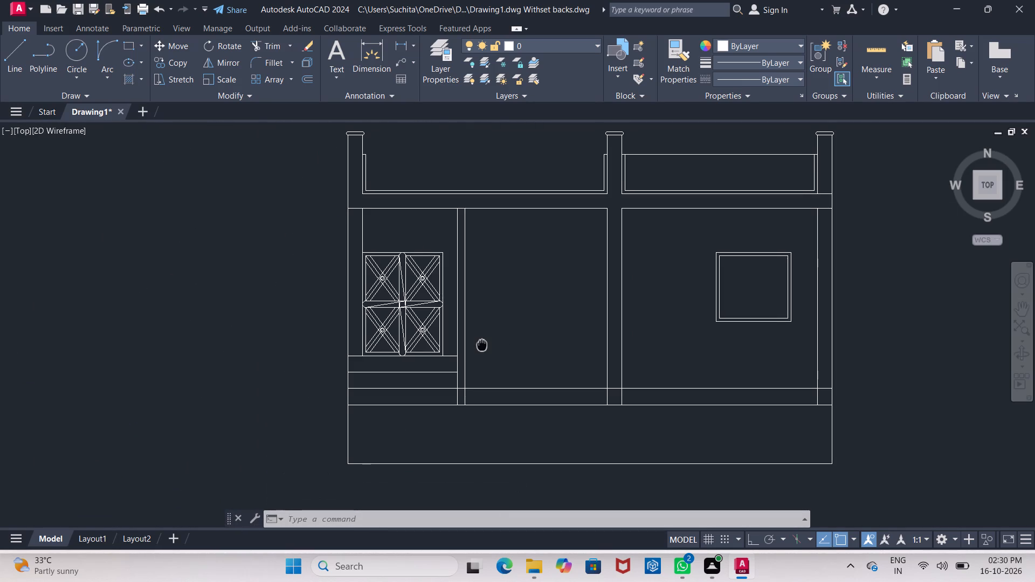
{"action": "middle_click_drag", "start_coordinate": [479, 347], "coordinate": [157, 325]}
{"action": "scroll", "coordinate": [430, 249], "scroll_direction": "up", "scroll_amount": 2}
{"action": "middle_click_drag", "start_coordinate": [407, 253], "coordinate": [252, 245]}
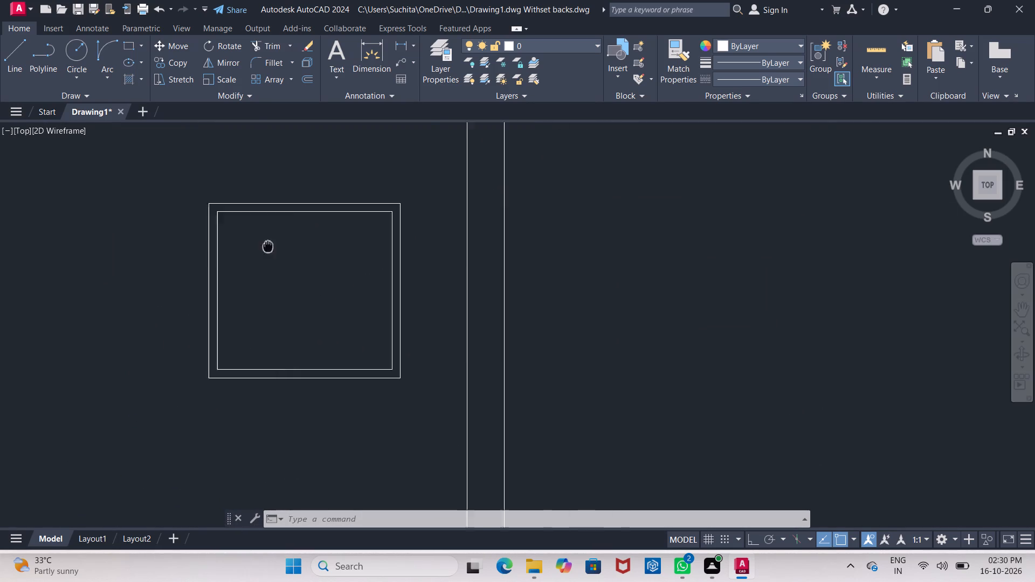
{"action": "middle_click_drag", "start_coordinate": [252, 245], "coordinate": [191, 239]}
{"action": "left_click", "coordinate": [14, 63]}
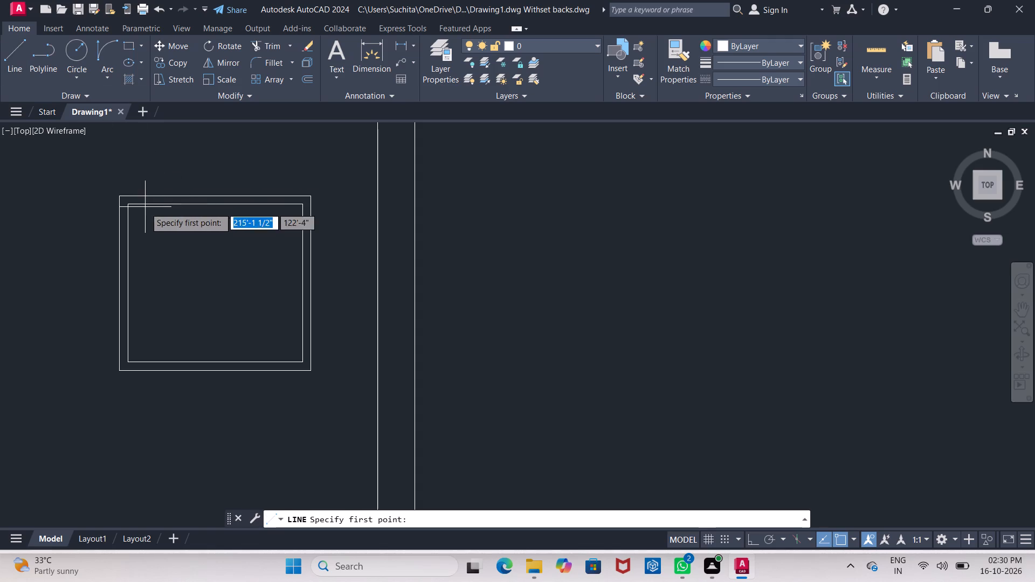
{"action": "key", "text": "Escape"}
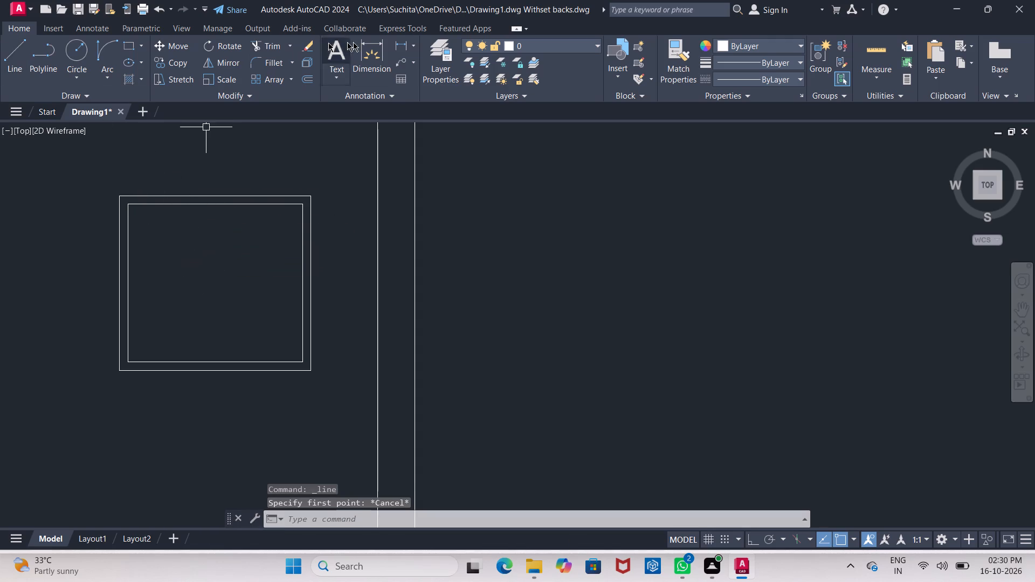
{"action": "left_click", "coordinate": [395, 45]}
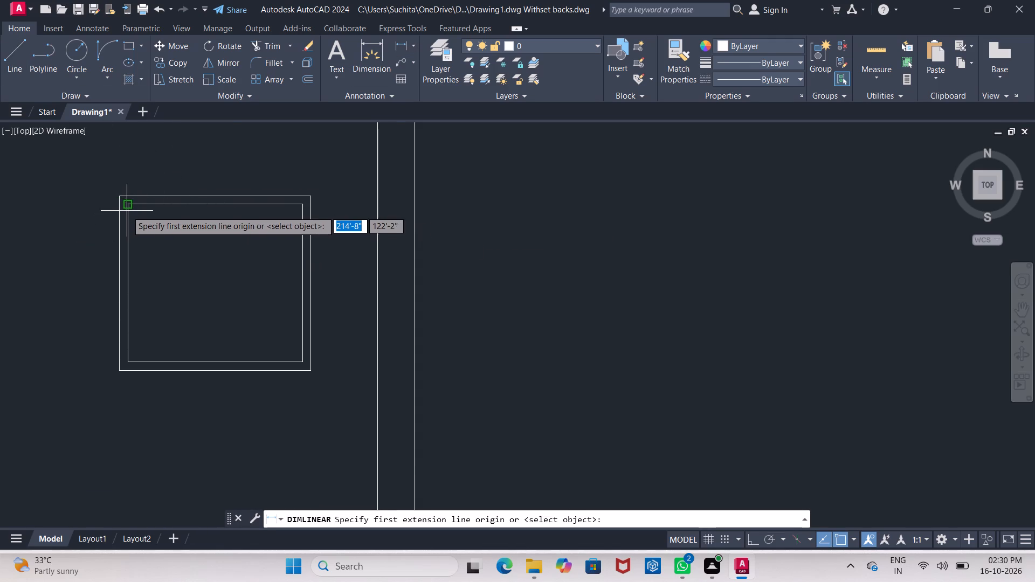
{"action": "key", "text": "Escape"}
{"action": "left_click", "coordinate": [24, 54]}
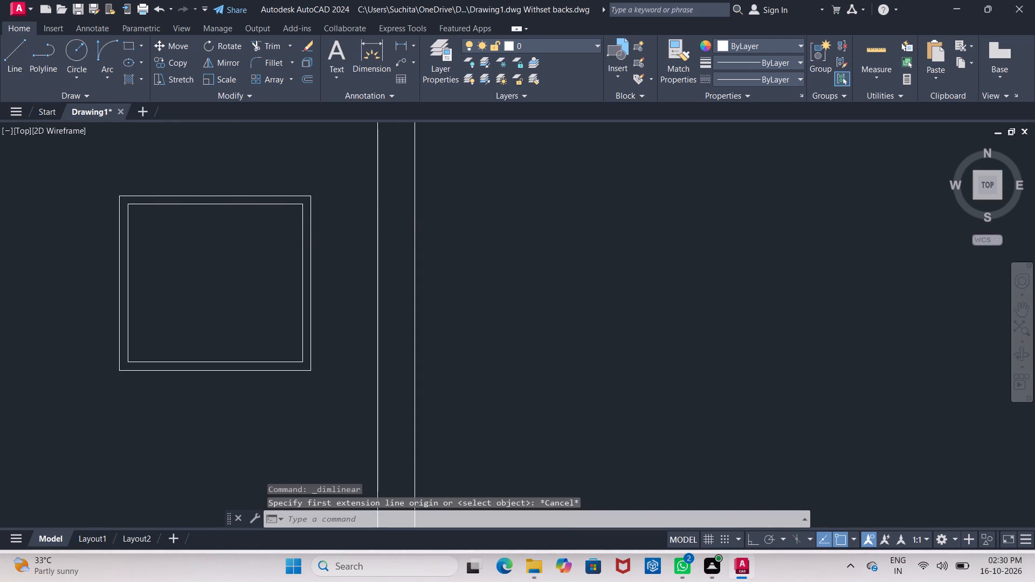
{"action": "left_click", "coordinate": [217, 206]}
{"action": "left_click", "coordinate": [215, 417]}
{"action": "key", "text": "Escape"}
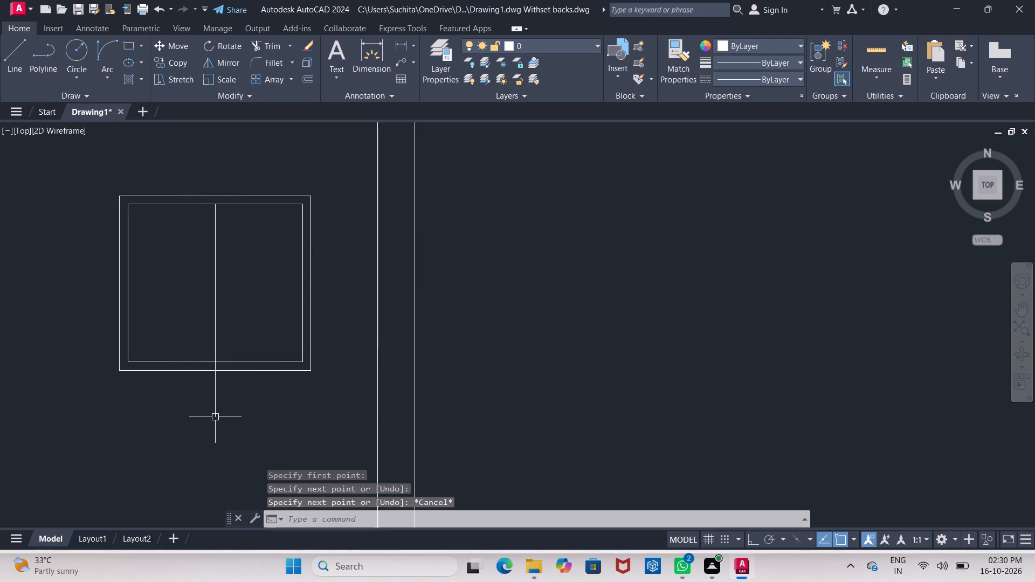
Trim the vertical centre line's overshoot back to the bottom edge of the inner window frame.
{"action": "key", "text": "t"}
{"action": "key", "text": "r"}
{"action": "key", "text": "Return"}
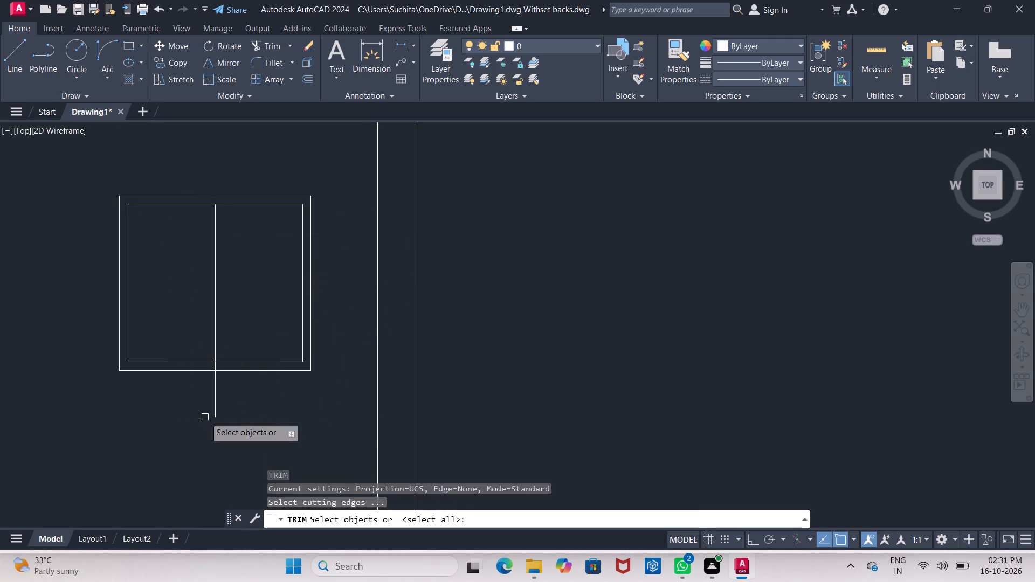
{"action": "key", "text": "Return"}
{"action": "left_click", "coordinate": [216, 384]}
{"action": "scroll", "coordinate": [215, 377], "scroll_direction": "up", "scroll_amount": 2}
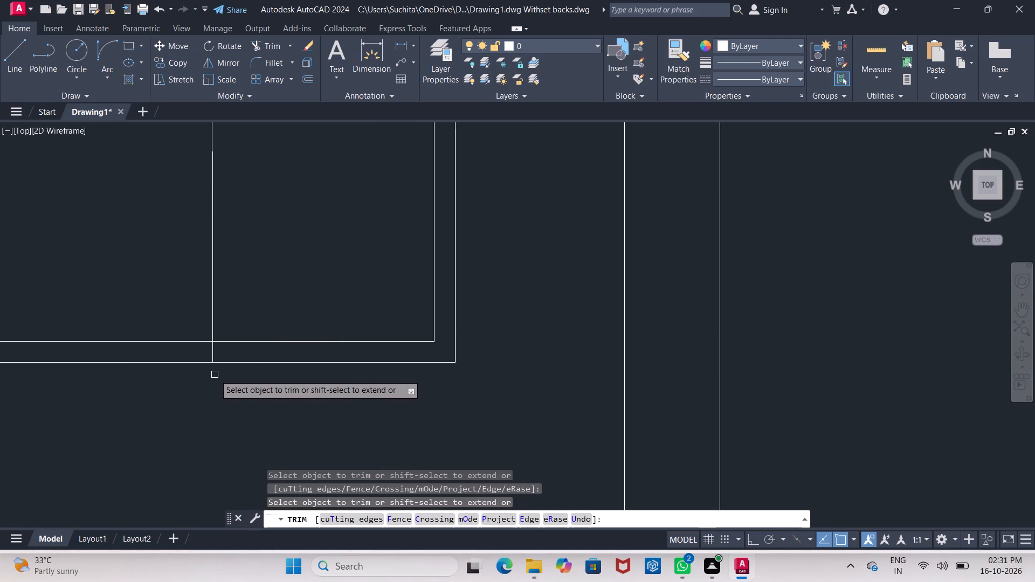
{"action": "scroll", "coordinate": [211, 366], "scroll_direction": "up", "scroll_amount": 1}
{"action": "left_click", "coordinate": [210, 344]}
{"action": "scroll", "coordinate": [216, 348], "scroll_direction": "down", "scroll_amount": 2}
{"action": "middle_click_drag", "start_coordinate": [218, 349], "coordinate": [273, 440]}
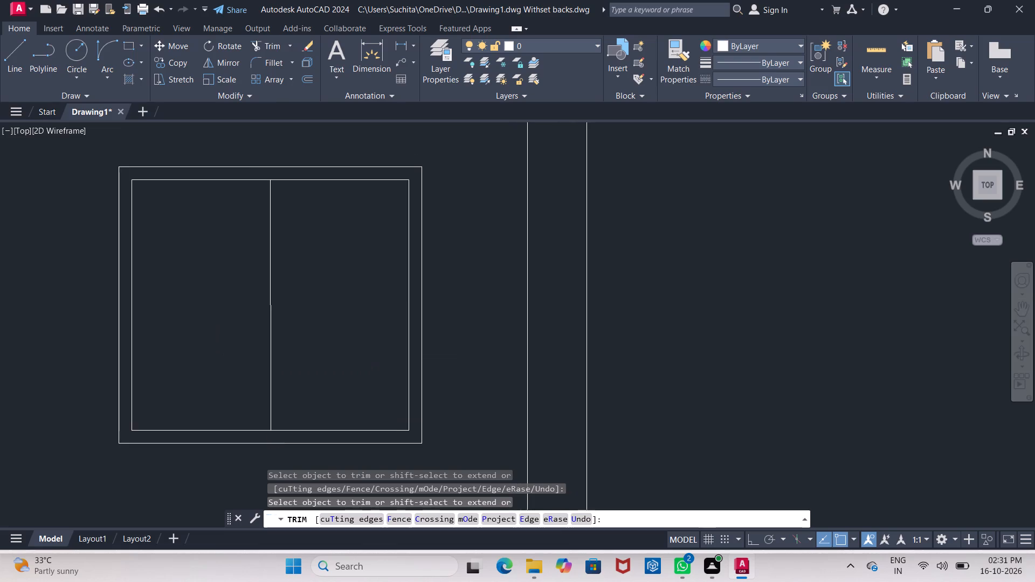
{"action": "middle_click_drag", "start_coordinate": [273, 440], "coordinate": [273, 440]}
{"action": "key", "text": "Escape"}
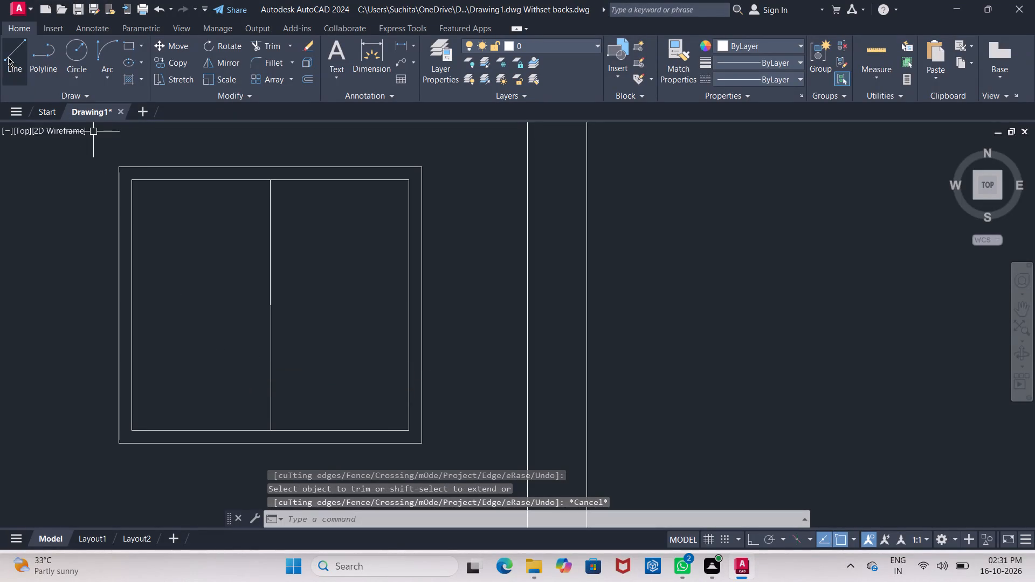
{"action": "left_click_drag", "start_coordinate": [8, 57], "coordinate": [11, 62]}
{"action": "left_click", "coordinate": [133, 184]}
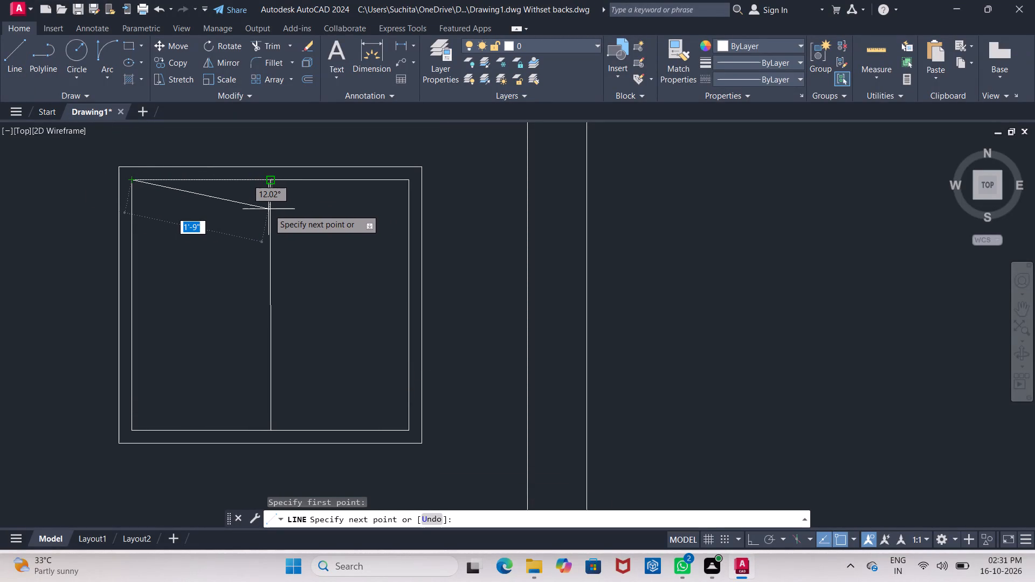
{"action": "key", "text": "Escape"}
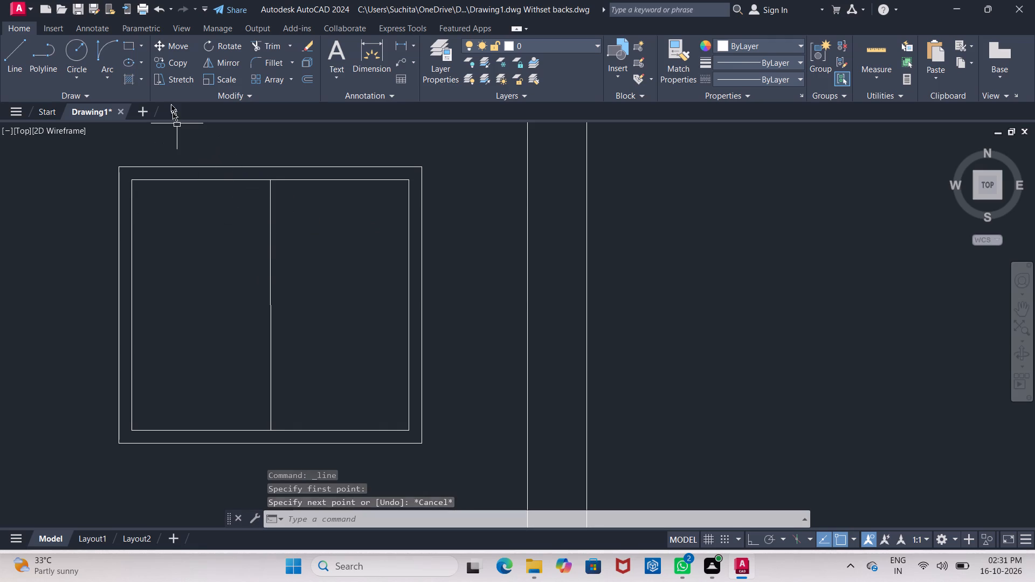
Draw a horizontal line from the midpoint of the inner frame's left edge across the window, past the outer frame's right edge.
{"action": "left_click", "coordinate": [24, 56]}
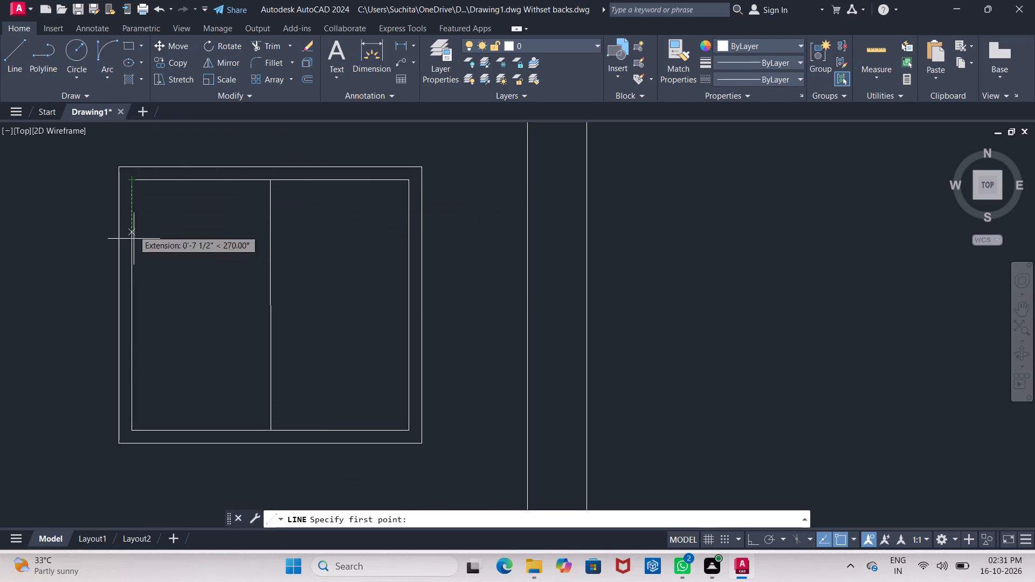
{"action": "left_click", "coordinate": [131, 305]}
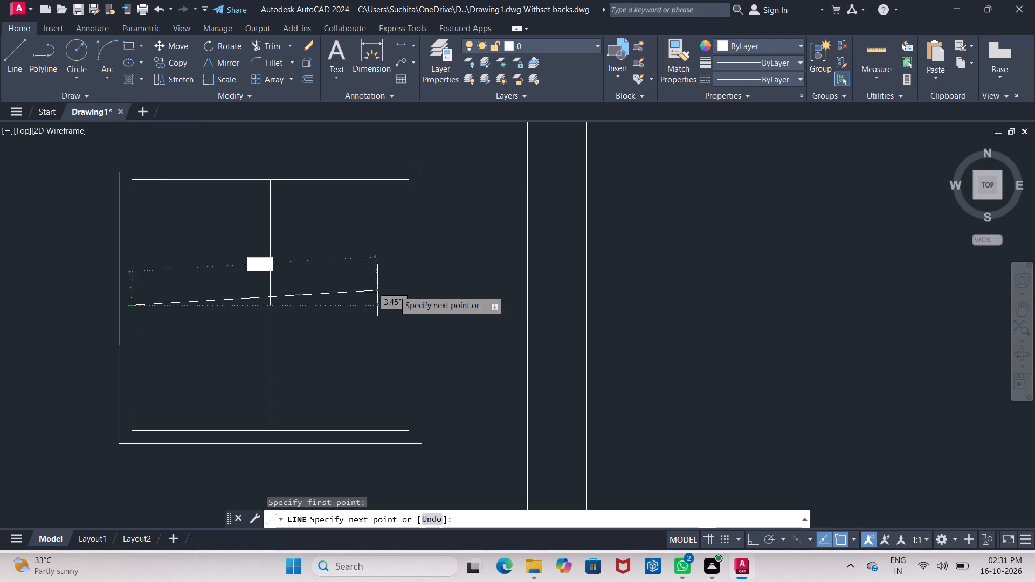
{"action": "left_click", "coordinate": [490, 307]}
{"action": "key", "text": "grave"}
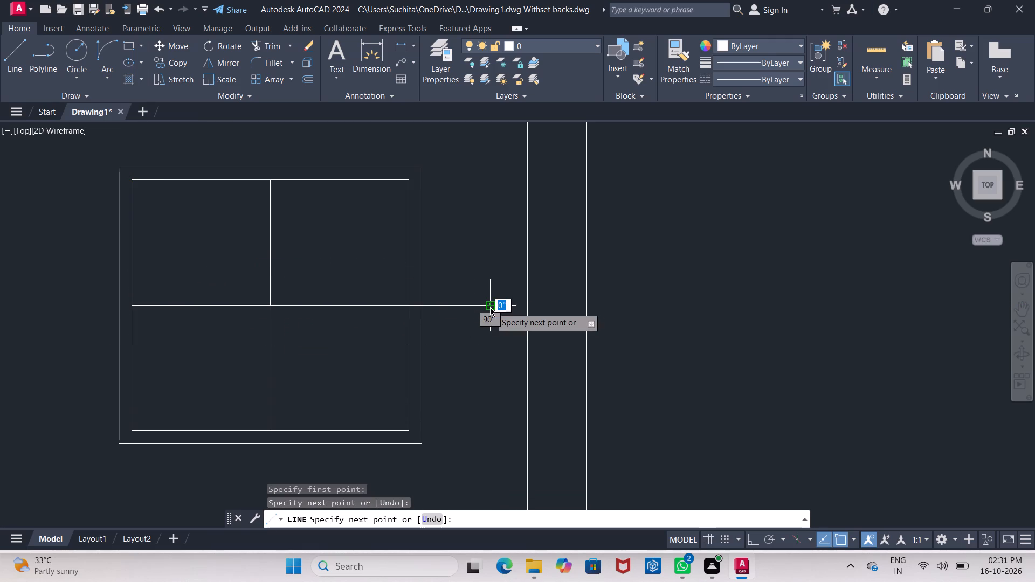
{"action": "key", "text": "t"}
{"action": "key", "text": "r"}
{"action": "key", "text": "Return"}
{"action": "key", "text": "Return"}
{"action": "key", "text": "Escape"}
{"action": "key", "text": "Escape"}
{"action": "key", "text": "Escape"}
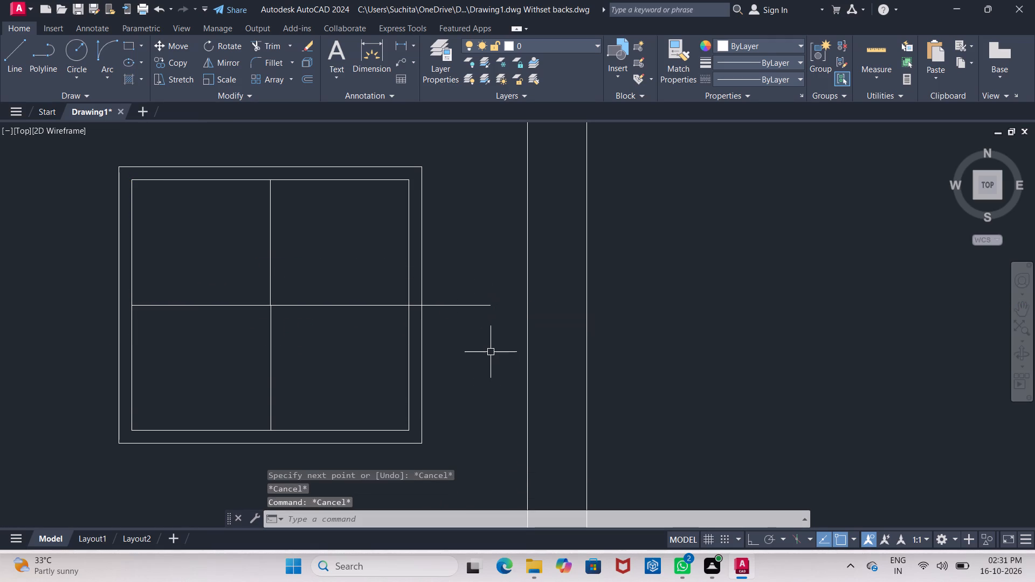
Trim the right-hand window's horizontal centre line back to the right edge of the inner frame.
{"action": "type", "text": "tr"}
{"action": "key", "text": "Return"}
{"action": "key", "text": "Return"}
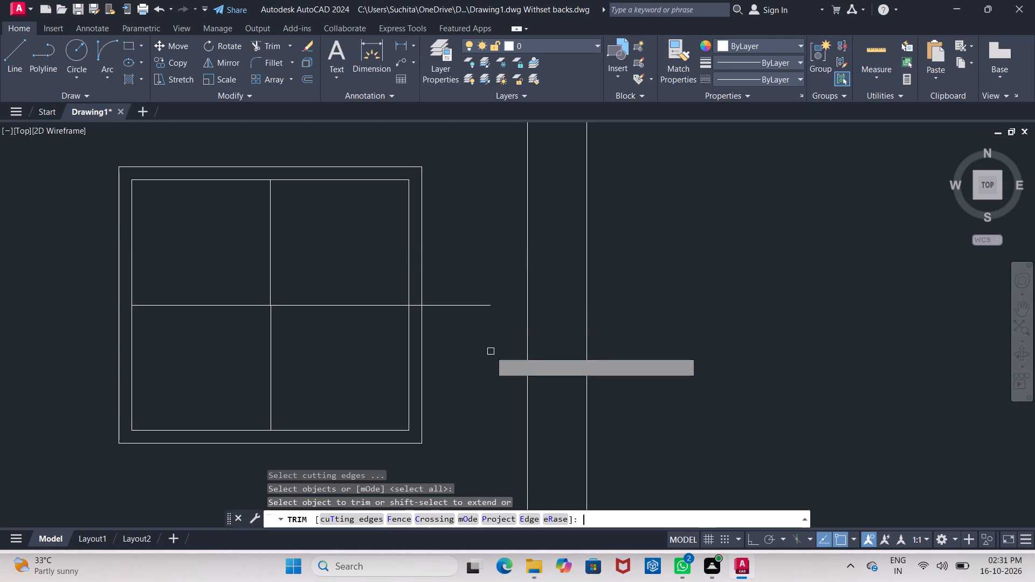
{"action": "left_click_drag", "start_coordinate": [463, 245], "coordinate": [459, 374]}
{"action": "left_click", "coordinate": [458, 369]}
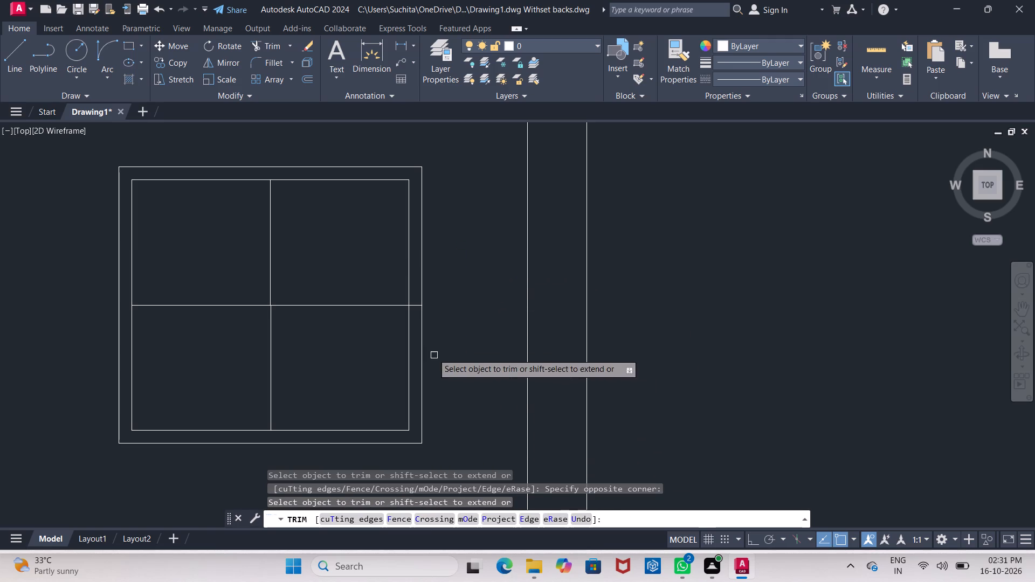
{"action": "scroll", "coordinate": [426, 332], "scroll_direction": "up", "scroll_amount": 2}
{"action": "left_click", "coordinate": [388, 266]}
{"action": "scroll", "coordinate": [389, 269], "scroll_direction": "down", "scroll_amount": 3}
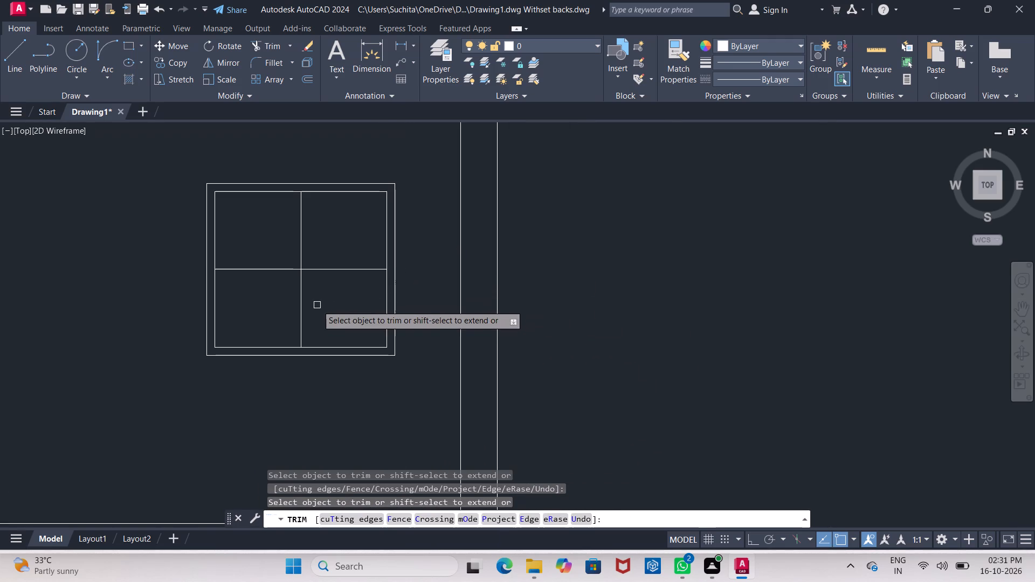
{"action": "middle_click_drag", "start_coordinate": [309, 299], "coordinate": [391, 316]}
{"action": "scroll", "coordinate": [389, 316], "scroll_direction": "down", "scroll_amount": 2}
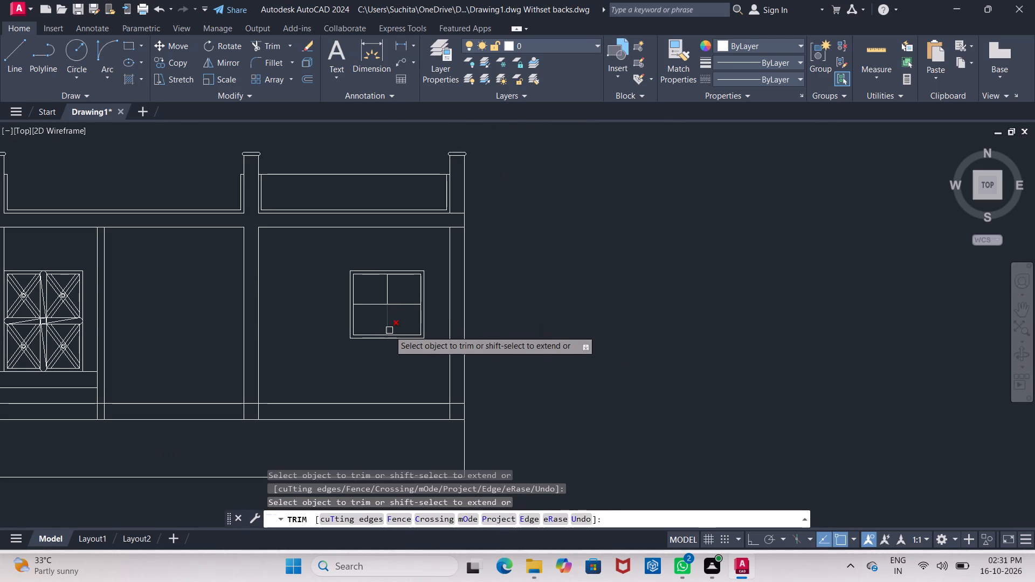
{"action": "middle_click_drag", "start_coordinate": [412, 334], "coordinate": [442, 321]}
{"action": "middle_click_drag", "start_coordinate": [387, 367], "coordinate": [405, 378]}
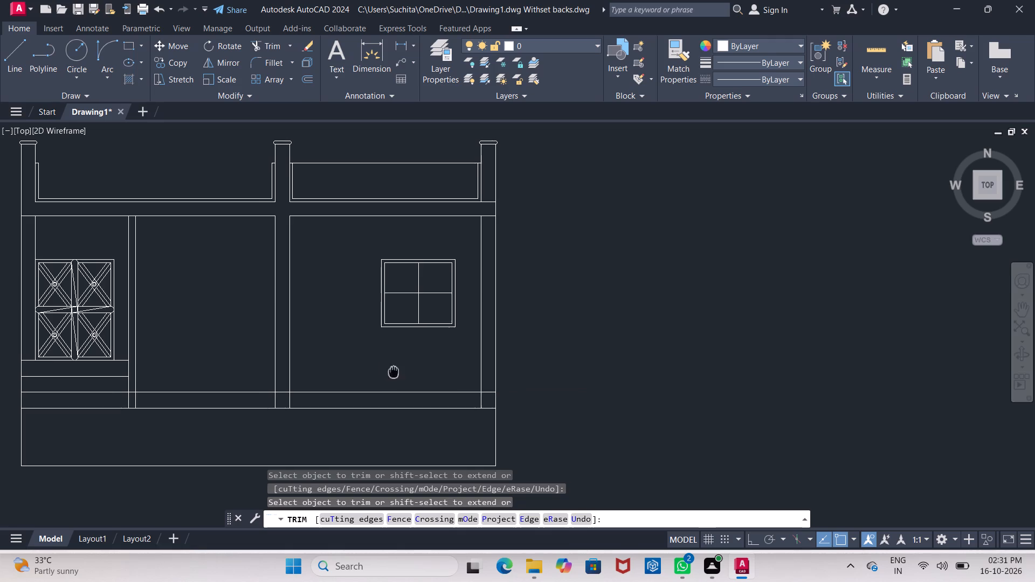
{"action": "middle_click_drag", "start_coordinate": [405, 378], "coordinate": [502, 388]}
{"action": "key", "text": "Escape"}
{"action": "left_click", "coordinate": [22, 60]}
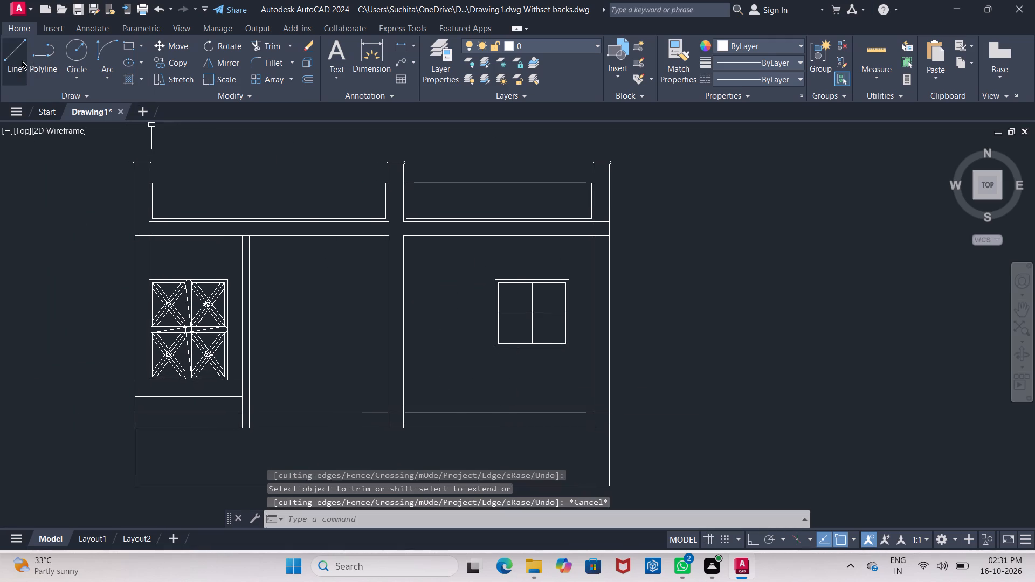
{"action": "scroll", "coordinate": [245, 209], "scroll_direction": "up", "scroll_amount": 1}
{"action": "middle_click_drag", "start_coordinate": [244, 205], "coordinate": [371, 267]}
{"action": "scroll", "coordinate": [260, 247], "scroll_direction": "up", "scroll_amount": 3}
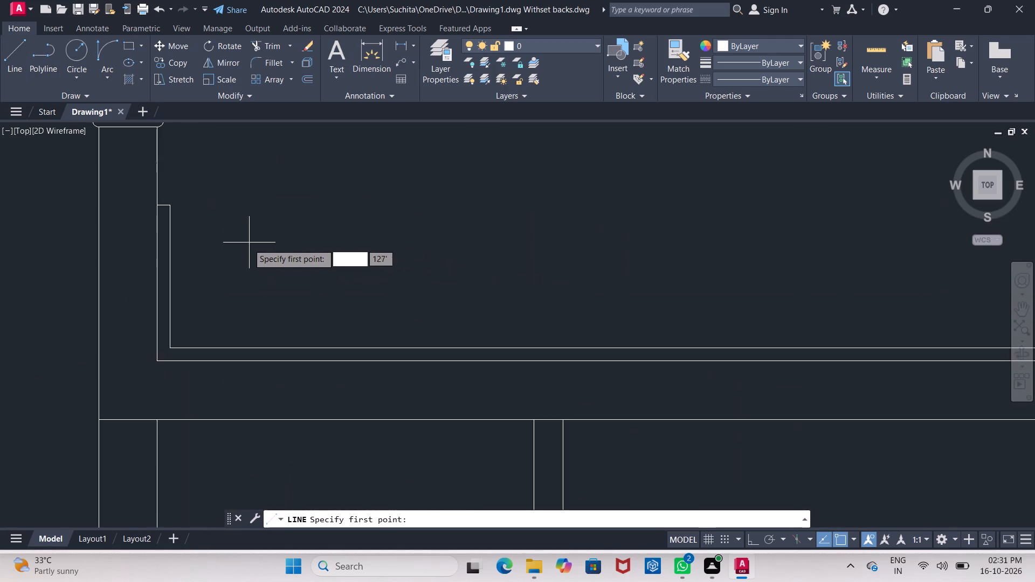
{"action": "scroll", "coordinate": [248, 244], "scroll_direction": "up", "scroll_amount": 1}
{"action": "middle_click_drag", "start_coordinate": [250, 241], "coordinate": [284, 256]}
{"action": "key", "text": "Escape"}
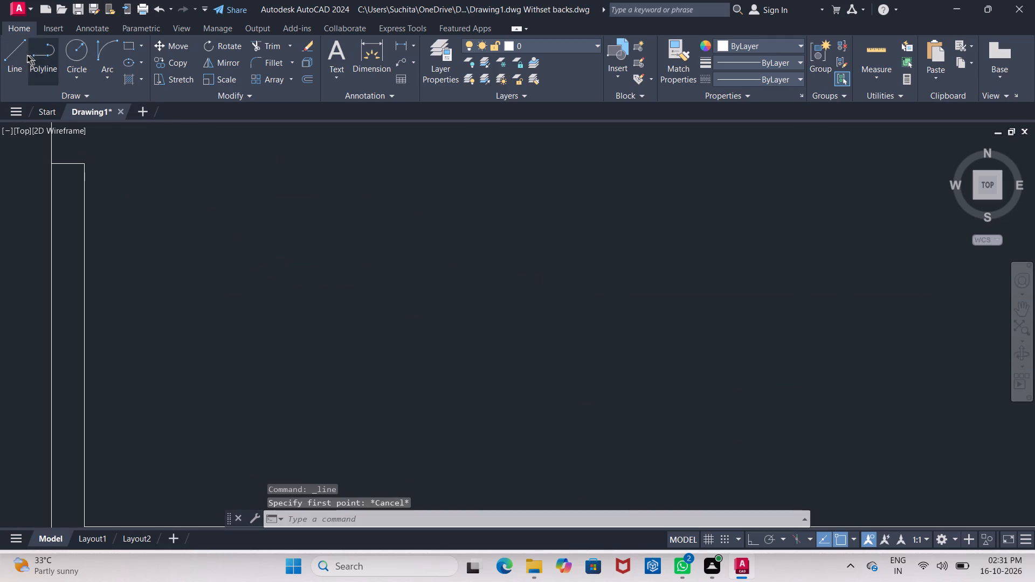
With Ortho on, draw a horizontal line about 12'-1" long closing the left parapet panel's top between its two inner corners.
{"action": "left_click", "coordinate": [26, 55]}
{"action": "left_click", "coordinate": [81, 162]}
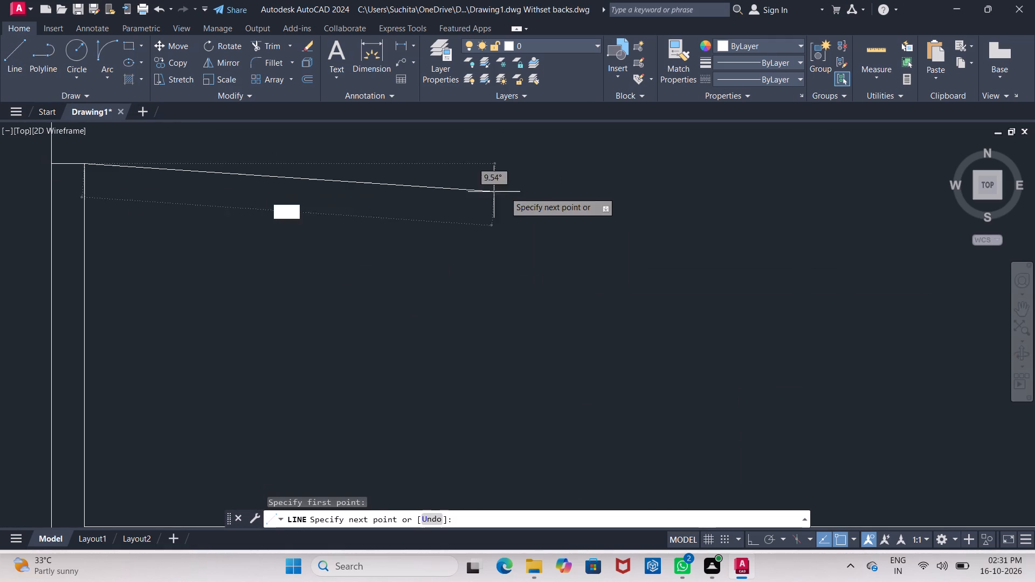
{"action": "middle_click_drag", "start_coordinate": [521, 191], "coordinate": [191, 257]}
{"action": "middle_click_drag", "start_coordinate": [607, 257], "coordinate": [460, 277]}
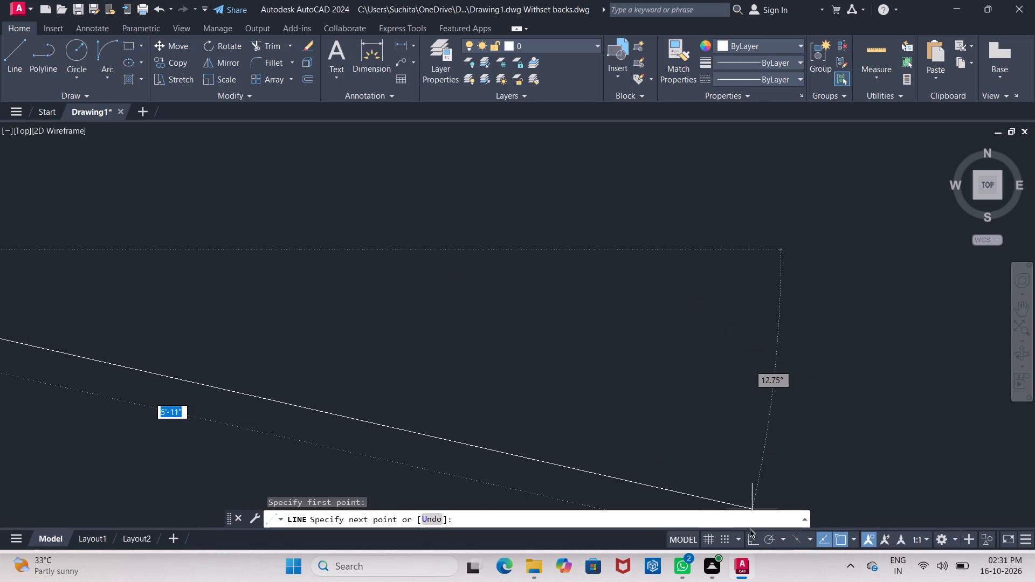
{"action": "left_click", "coordinate": [749, 536]}
{"action": "middle_click_drag", "start_coordinate": [722, 363], "coordinate": [455, 419]}
{"action": "scroll", "coordinate": [722, 363], "scroll_direction": "down", "scroll_amount": 1}
{"action": "scroll", "coordinate": [575, 405], "scroll_direction": "down", "scroll_amount": 4}
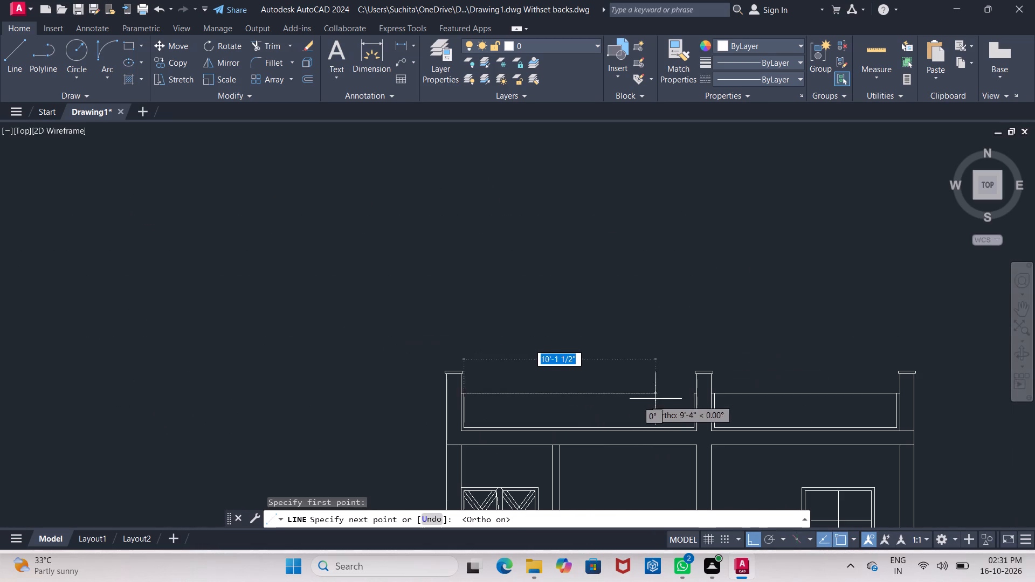
{"action": "scroll", "coordinate": [682, 400], "scroll_direction": "up", "scroll_amount": 2}
{"action": "middle_click_drag", "start_coordinate": [683, 400], "coordinate": [433, 385]}
{"action": "scroll", "coordinate": [456, 376], "scroll_direction": "up", "scroll_amount": 2}
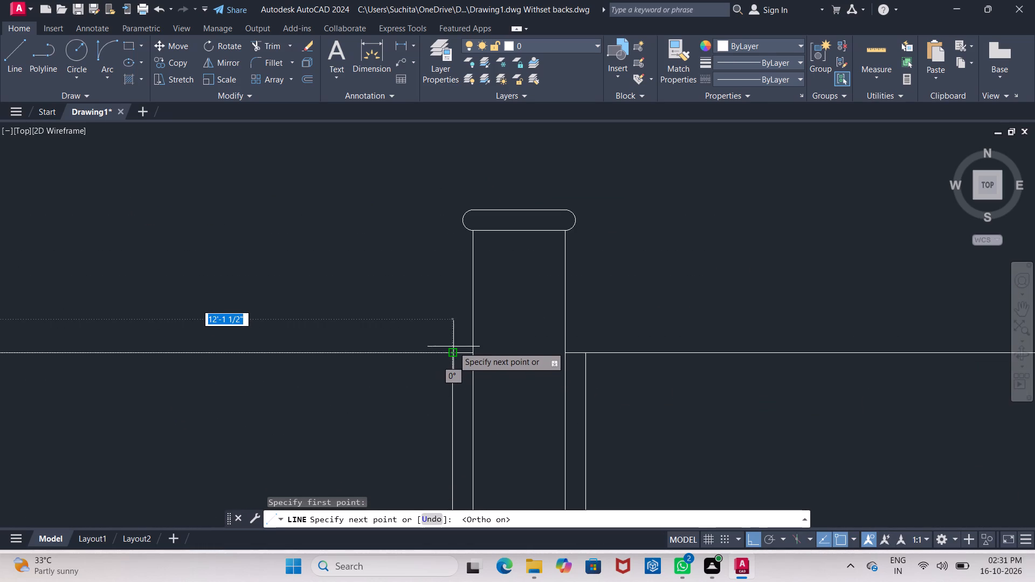
{"action": "left_click", "coordinate": [453, 354]}
{"action": "key", "text": "Escape"}
Hatch the left and right parapet panels of the section with the GOST_GLASS pattern at scale 1.
{"action": "scroll", "coordinate": [454, 363], "scroll_direction": "down", "scroll_amount": 2}
{"action": "middle_click_drag", "start_coordinate": [454, 363], "coordinate": [600, 212]}
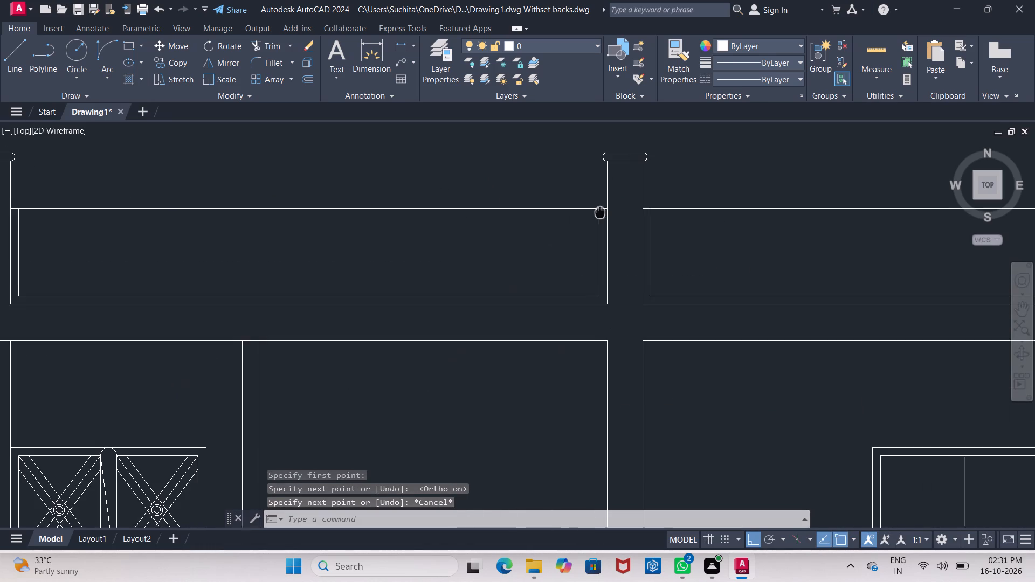
{"action": "middle_click_drag", "start_coordinate": [600, 212], "coordinate": [599, 215]}
{"action": "scroll", "coordinate": [595, 226], "scroll_direction": "down", "scroll_amount": 2}
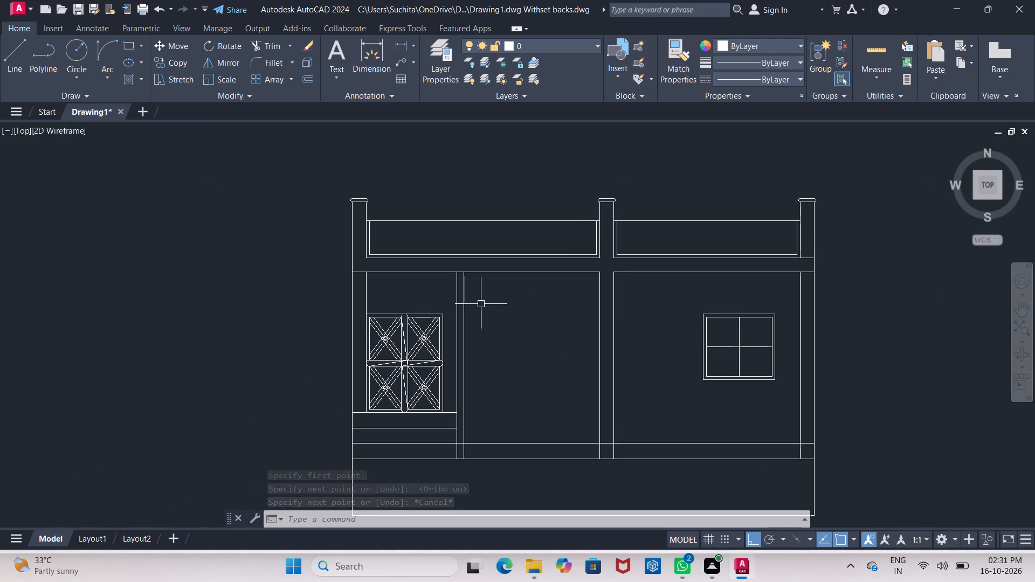
{"action": "middle_click_drag", "start_coordinate": [481, 304], "coordinate": [441, 328]}
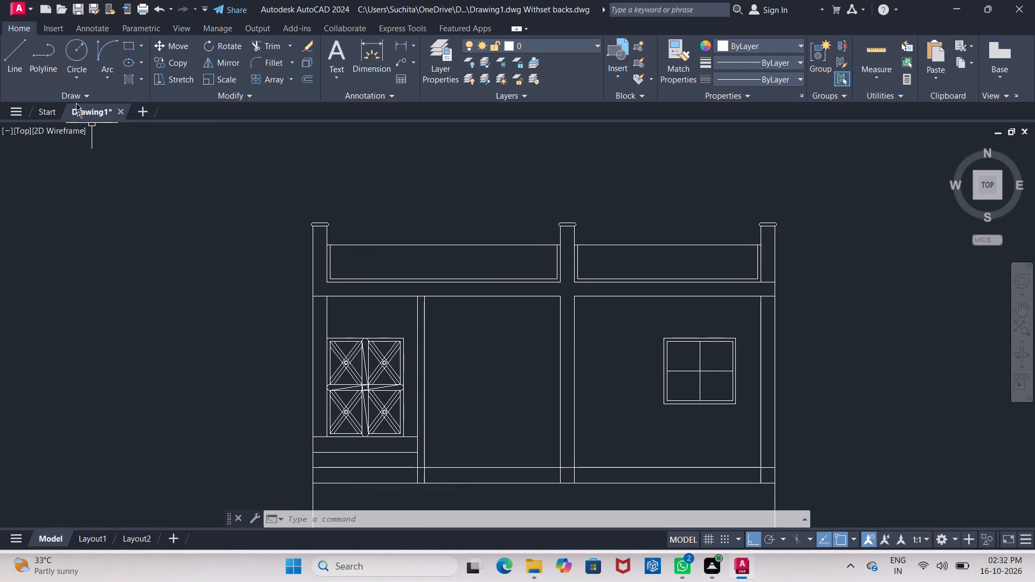
{"action": "left_click", "coordinate": [126, 82]}
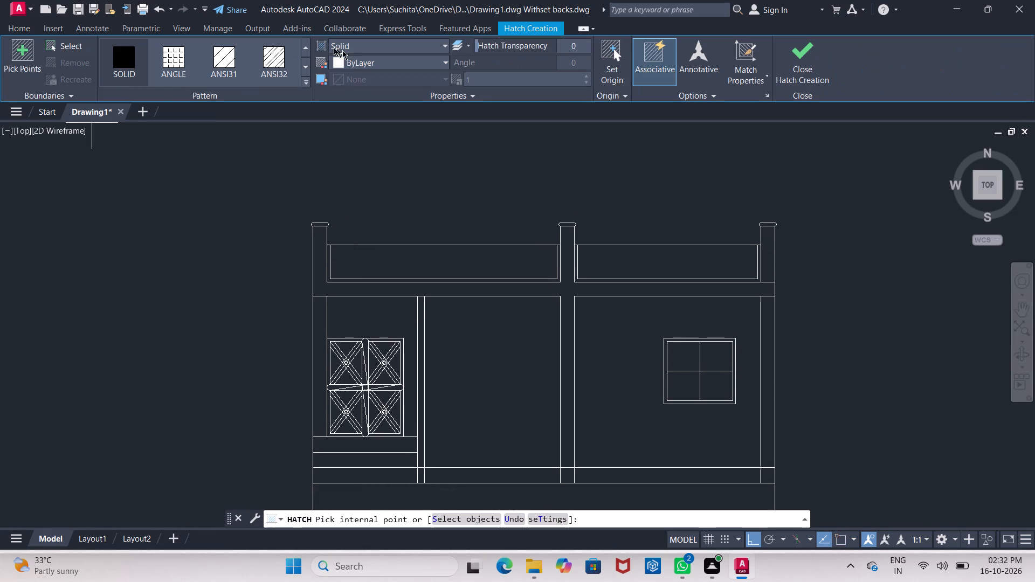
{"action": "triple_click", "coordinate": [308, 62]}
{"action": "left_click", "coordinate": [308, 62]}
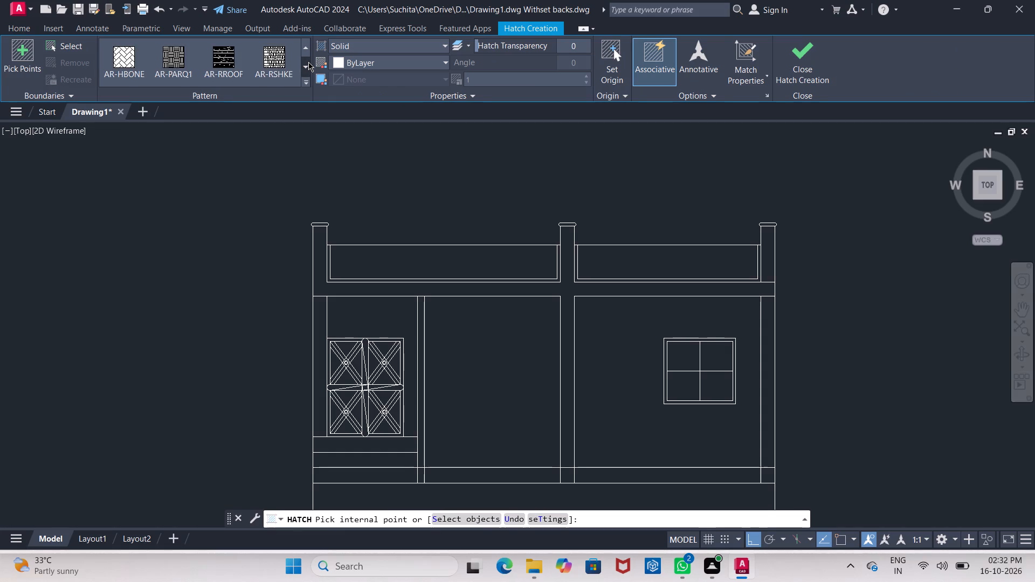
{"action": "double_click", "coordinate": [308, 62]}
{"action": "left_click", "coordinate": [308, 62]}
{"action": "left_click", "coordinate": [308, 62]}
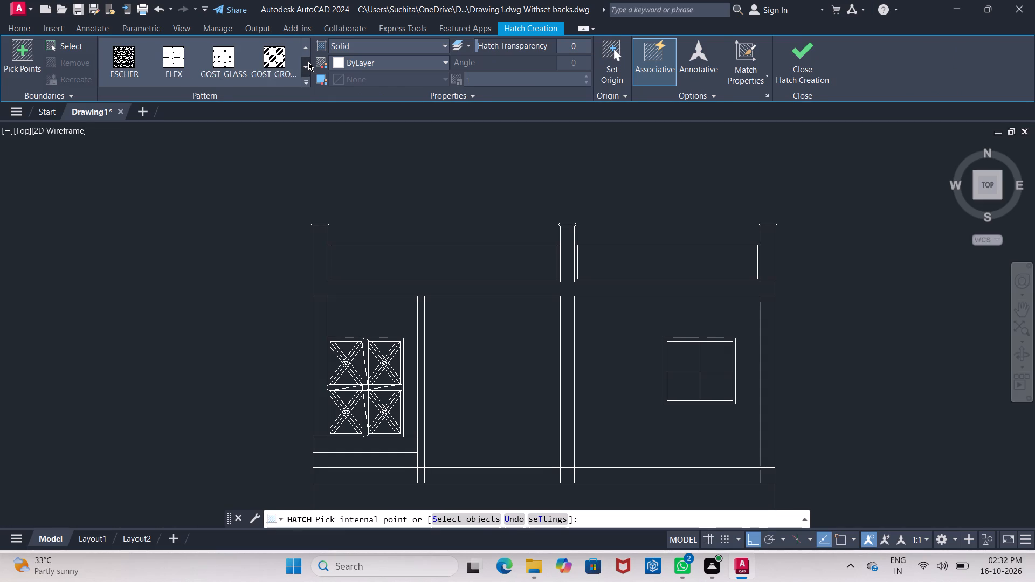
{"action": "left_click", "coordinate": [308, 62]}
{"action": "left_click", "coordinate": [309, 47]}
{"action": "left_click", "coordinate": [231, 62]}
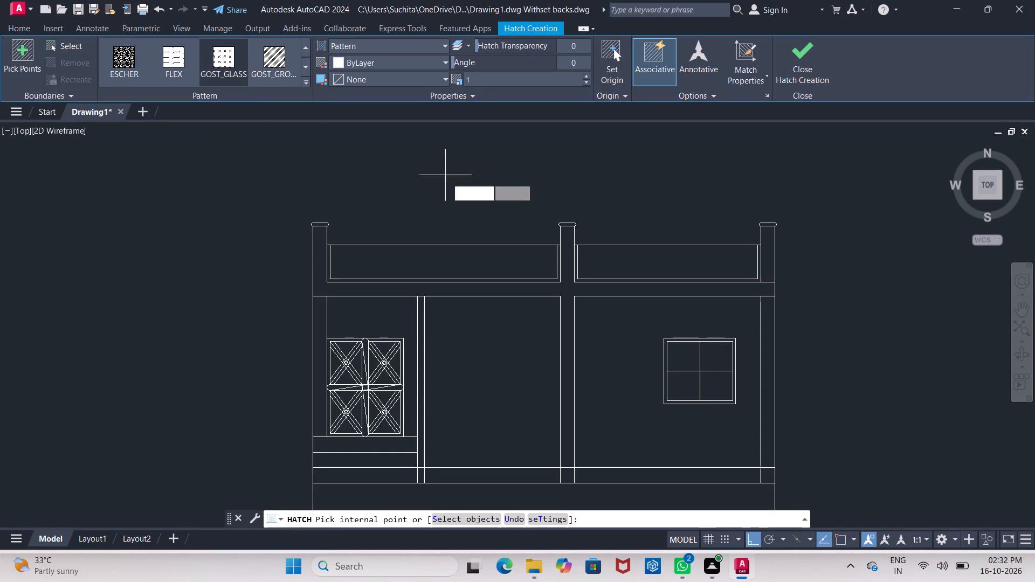
{"action": "left_click", "coordinate": [430, 260]}
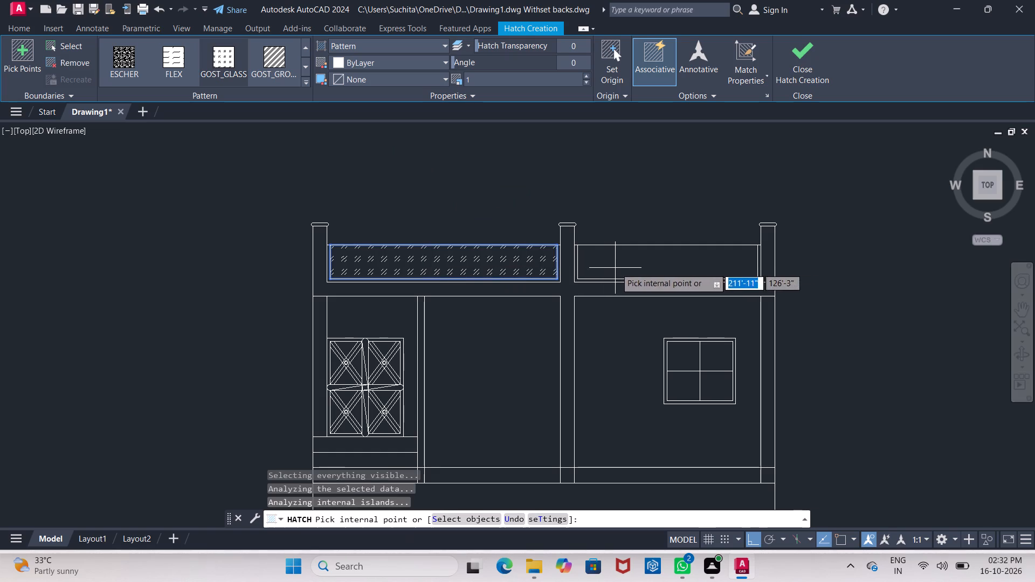
{"action": "left_click", "coordinate": [617, 267]}
Hatch the four panes of the right-hand window with the same GOST_GLASS pattern.
{"action": "left_click", "coordinate": [675, 351]}
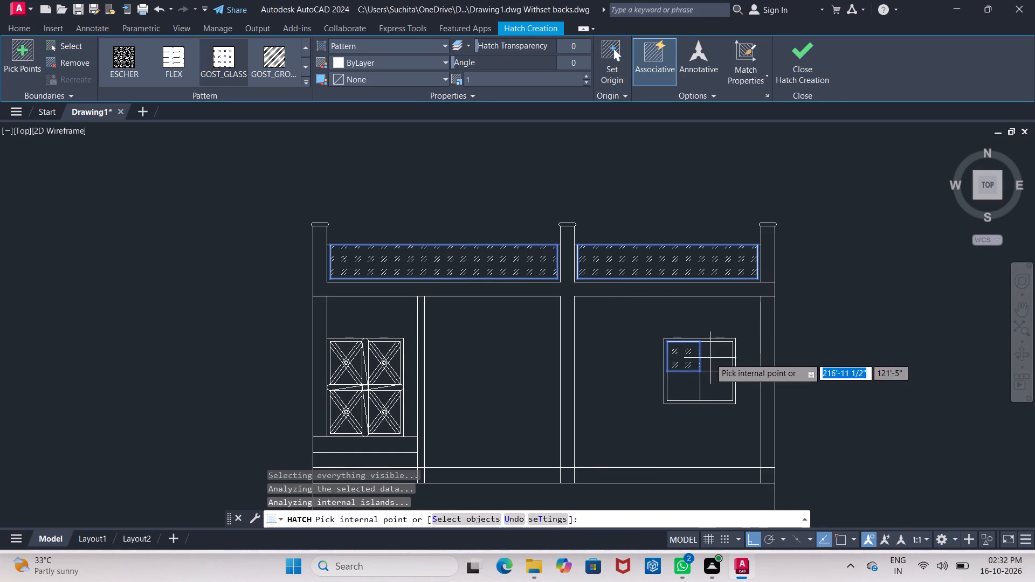
{"action": "left_click", "coordinate": [711, 357]}
{"action": "left_click", "coordinate": [682, 392]}
{"action": "left_click", "coordinate": [719, 392]}
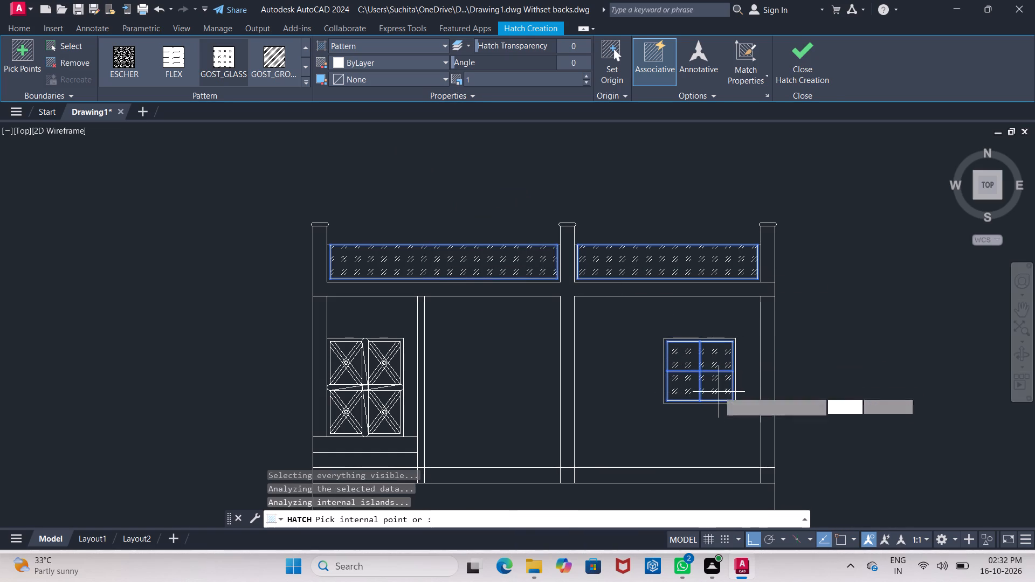
{"action": "middle_click_drag", "start_coordinate": [702, 414], "coordinate": [585, 273]}
{"action": "key", "text": "Escape"}
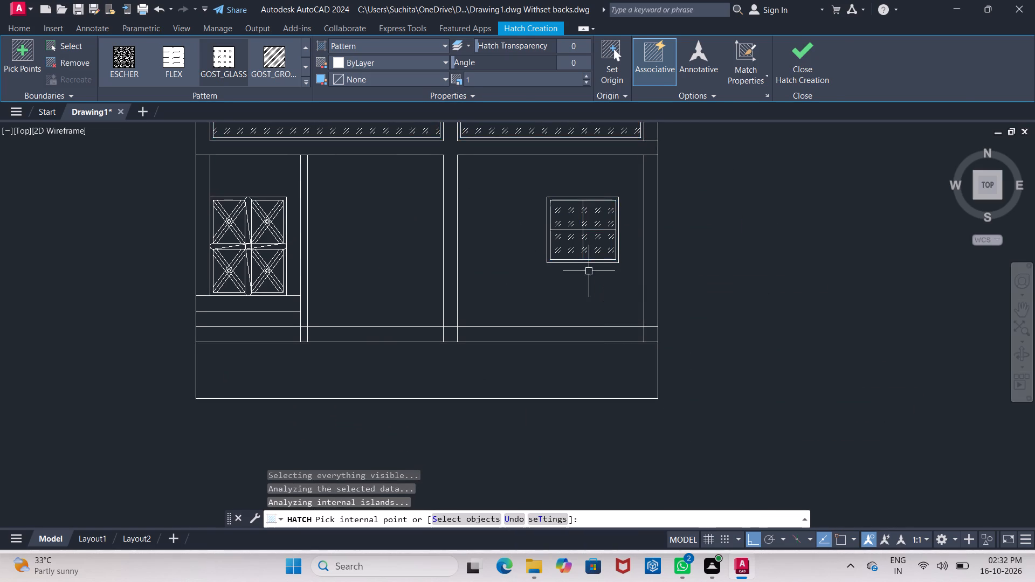
Examine the hatched section alongside the floor plan above it and the neighbouring column layouts.
{"action": "middle_click_drag", "start_coordinate": [315, 285], "coordinate": [393, 276]}
{"action": "scroll", "coordinate": [394, 276], "scroll_direction": "down", "scroll_amount": 1}
{"action": "middle_click_drag", "start_coordinate": [397, 281], "coordinate": [399, 331]}
{"action": "middle_click_drag", "start_coordinate": [376, 193], "coordinate": [383, 222]}
{"action": "scroll", "coordinate": [377, 196], "scroll_direction": "down", "scroll_amount": 1}
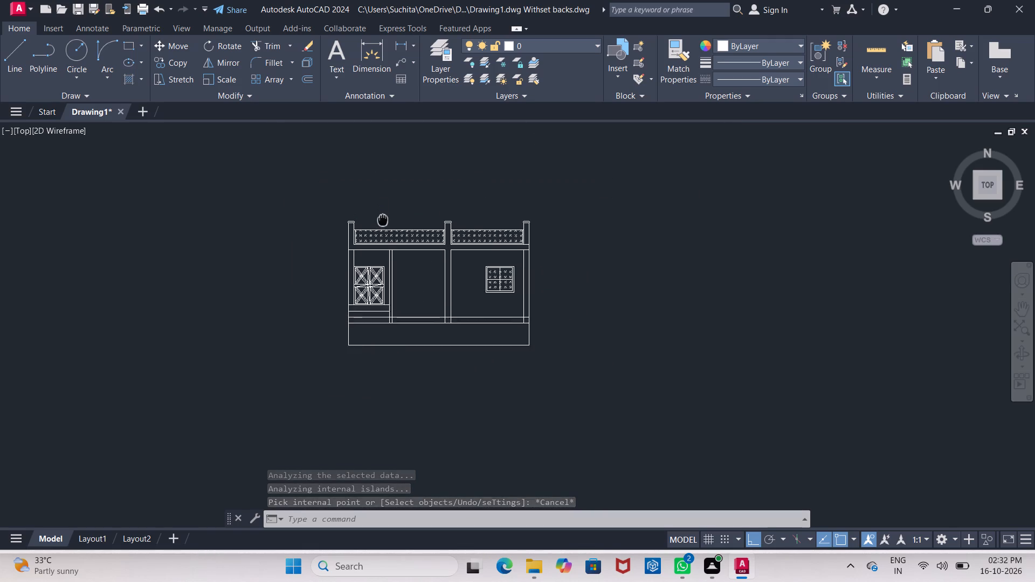
{"action": "middle_click_drag", "start_coordinate": [383, 222], "coordinate": [397, 264]}
{"action": "scroll", "coordinate": [401, 267], "scroll_direction": "down", "scroll_amount": 1}
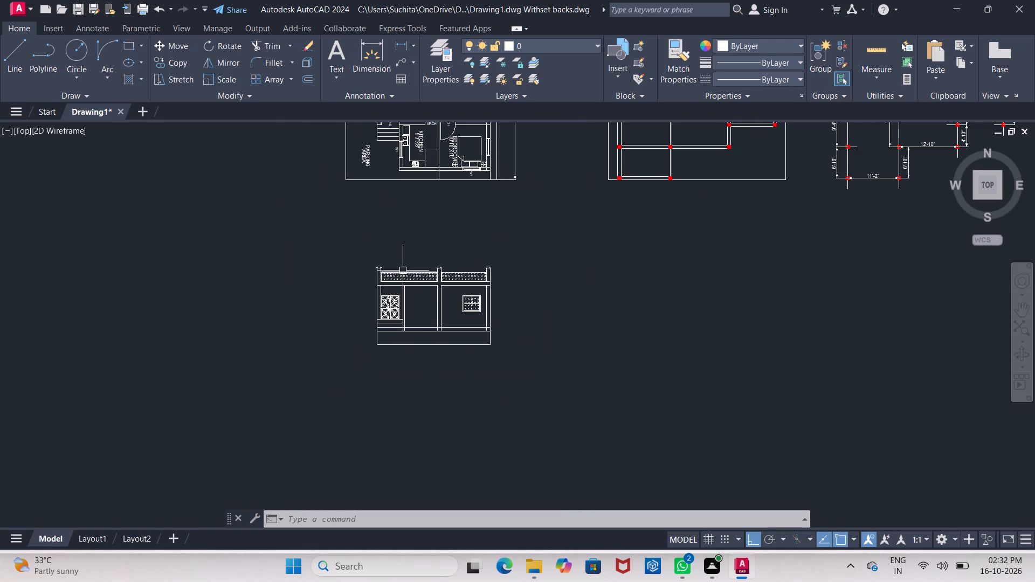
{"action": "scroll", "coordinate": [403, 271], "scroll_direction": "down", "scroll_amount": 1}
{"action": "middle_click_drag", "start_coordinate": [412, 285], "coordinate": [456, 370]}
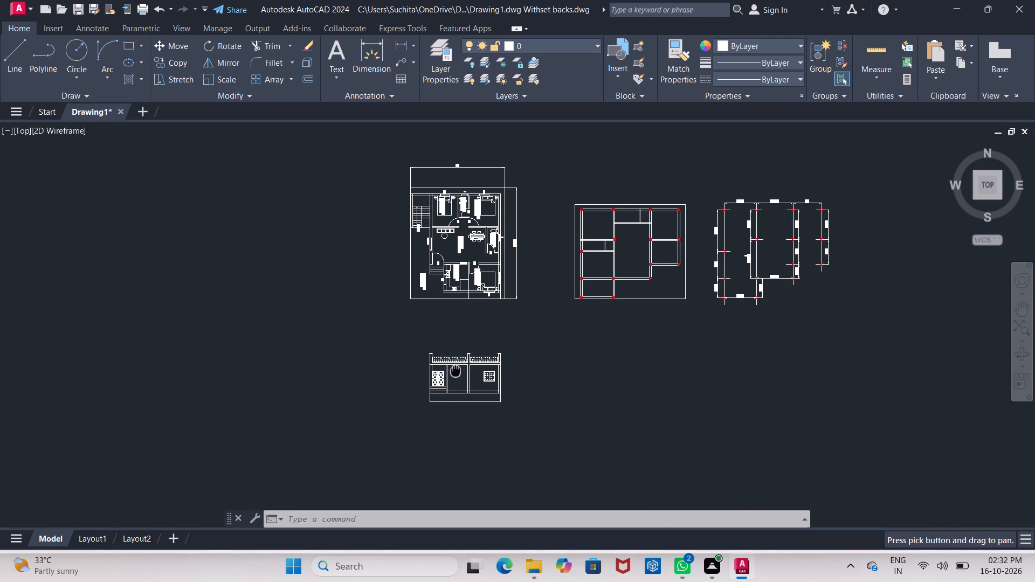
{"action": "scroll", "coordinate": [456, 368], "scroll_direction": "up", "scroll_amount": 2}
{"action": "middle_click_drag", "start_coordinate": [456, 368], "coordinate": [448, 392]}
{"action": "scroll", "coordinate": [448, 385], "scroll_direction": "down", "scroll_amount": 1}
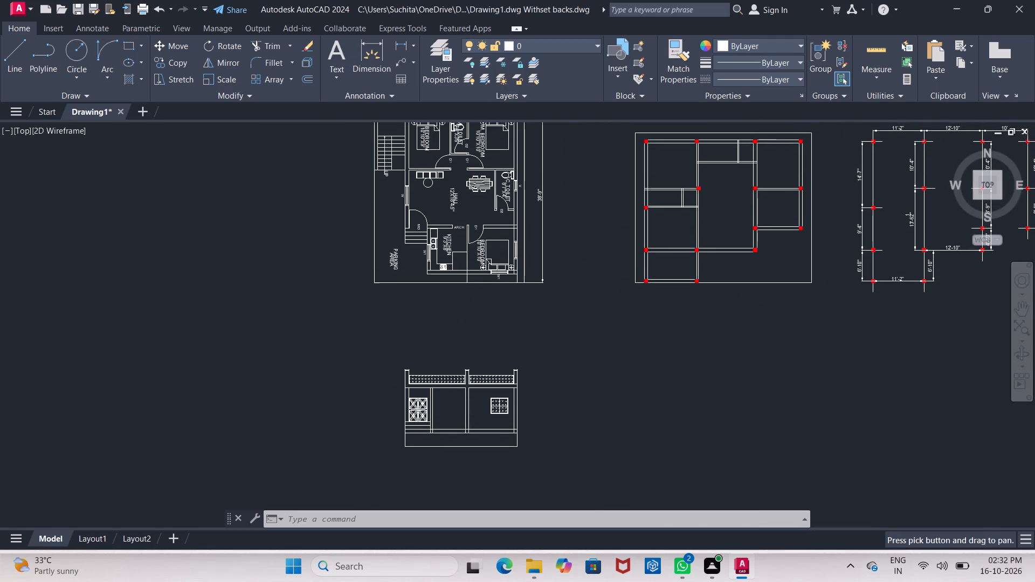
{"action": "scroll", "coordinate": [448, 382], "scroll_direction": "up", "scroll_amount": 1}
{"action": "middle_click_drag", "start_coordinate": [445, 350], "coordinate": [435, 426]}
{"action": "scroll", "coordinate": [439, 386], "scroll_direction": "down", "scroll_amount": 1}
{"action": "middle_click_drag", "start_coordinate": [348, 211], "coordinate": [348, 233]}
{"action": "scroll", "coordinate": [348, 223], "scroll_direction": "down", "scroll_amount": 1}
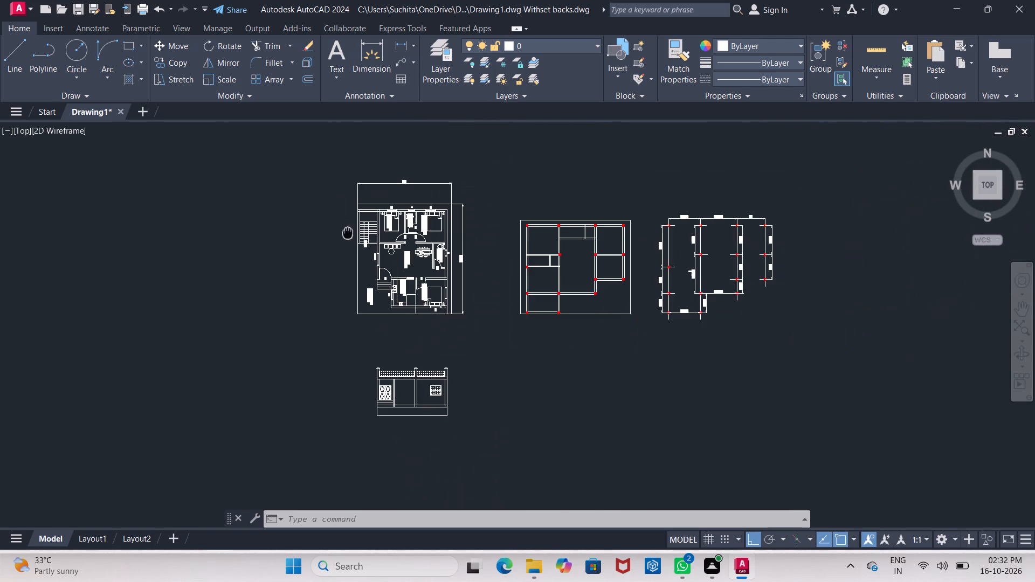
{"action": "middle_click_drag", "start_coordinate": [348, 233], "coordinate": [347, 235]}
Rotate the furnished floor plan with its dimensions 90° counterclockwise about its lower-left corner.
{"action": "left_click", "coordinate": [296, 138]}
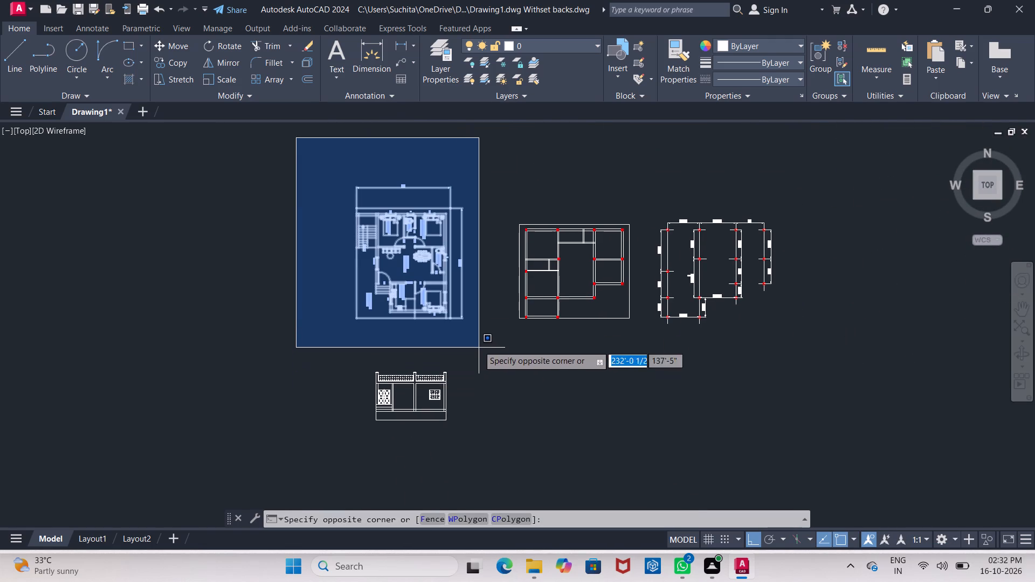
{"action": "left_click", "coordinate": [478, 344]}
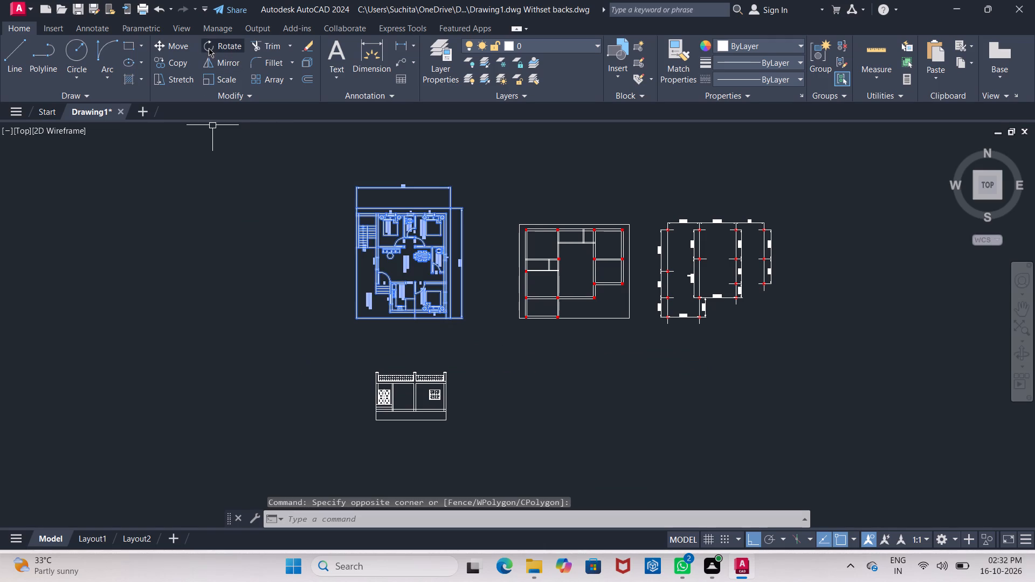
{"action": "left_click", "coordinate": [209, 48]}
{"action": "left_click", "coordinate": [351, 319]}
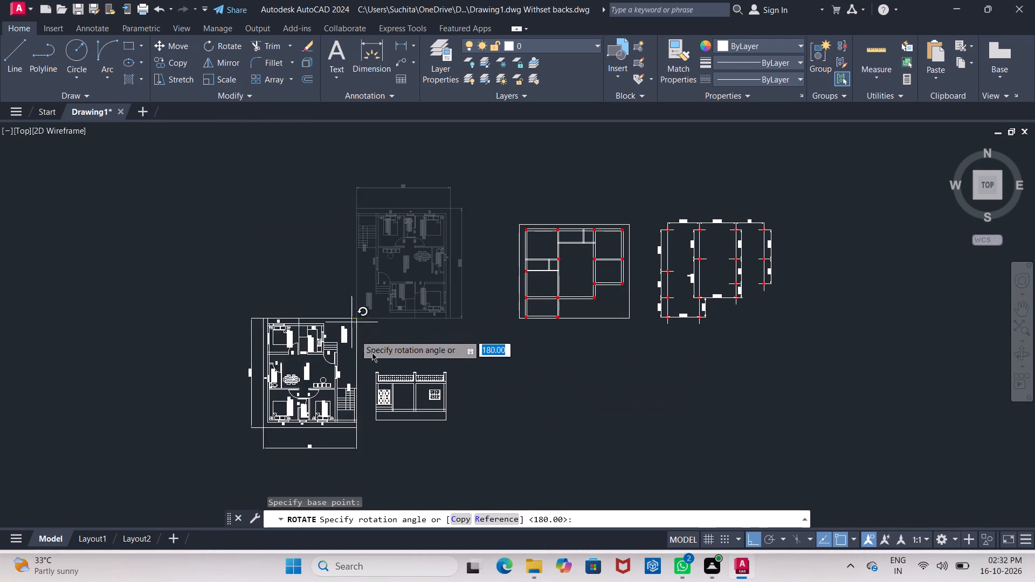
{"action": "scroll", "coordinate": [415, 309], "scroll_direction": "up", "scroll_amount": 1}
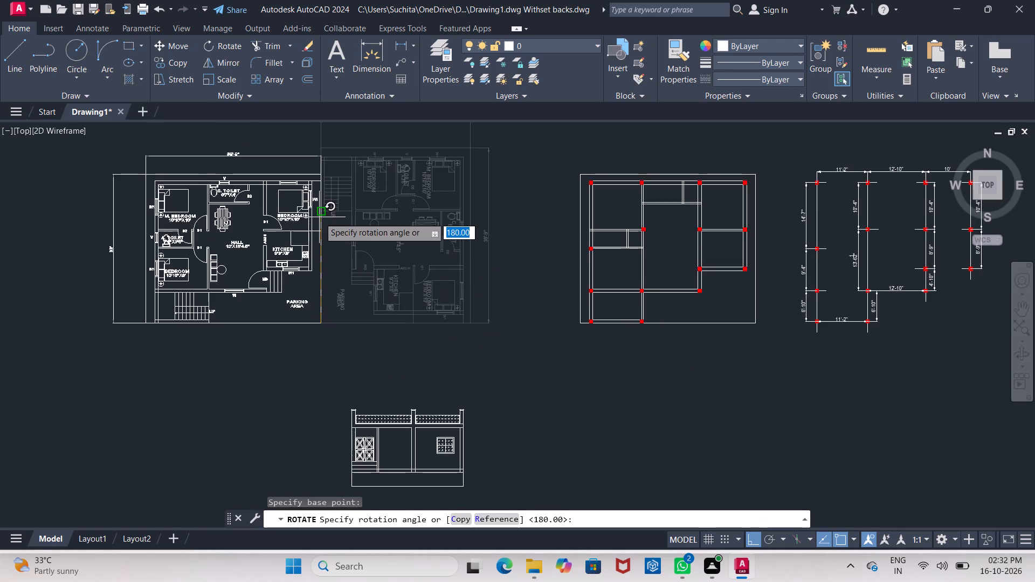
{"action": "left_click", "coordinate": [316, 215]}
Move the furnished floor plan with its dimensions horizontally closer to the column layout plan beside it.
{"action": "middle_click_drag", "start_coordinate": [246, 340], "coordinate": [249, 341]}
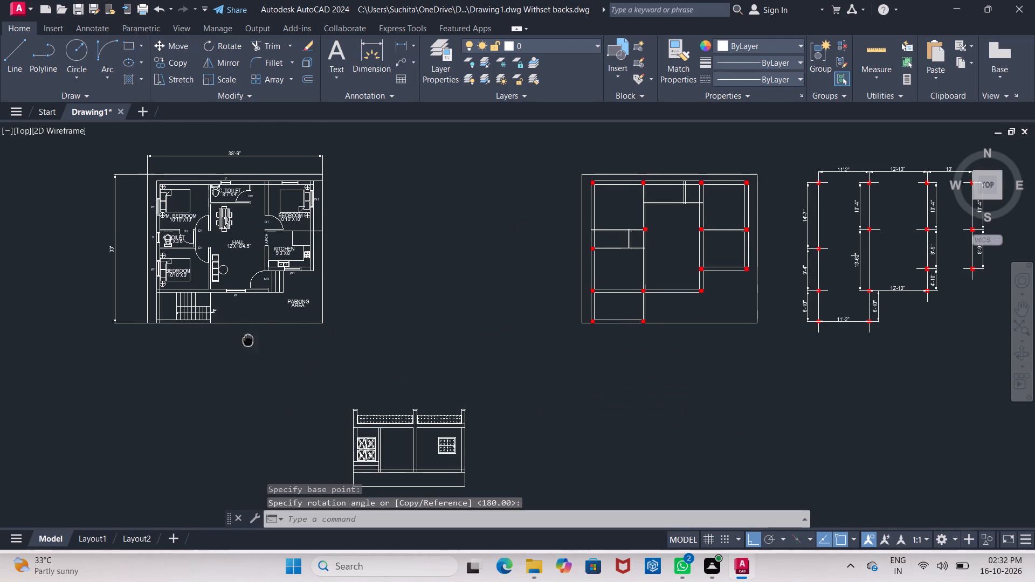
{"action": "middle_click_drag", "start_coordinate": [249, 341], "coordinate": [288, 351]}
{"action": "left_click_drag", "start_coordinate": [100, 148], "coordinate": [116, 156]}
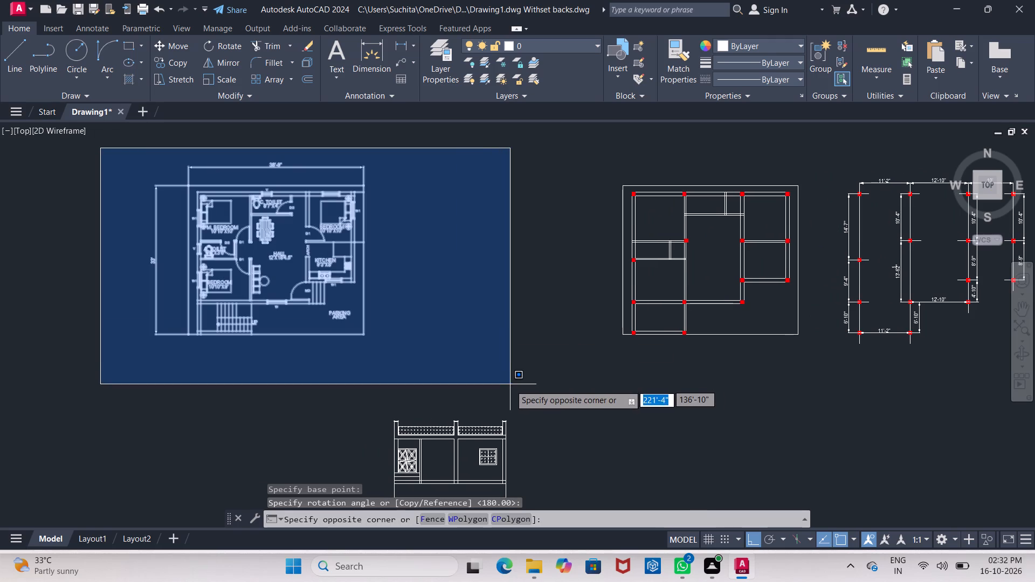
{"action": "left_click", "coordinate": [477, 377]}
{"action": "left_click", "coordinate": [180, 48]}
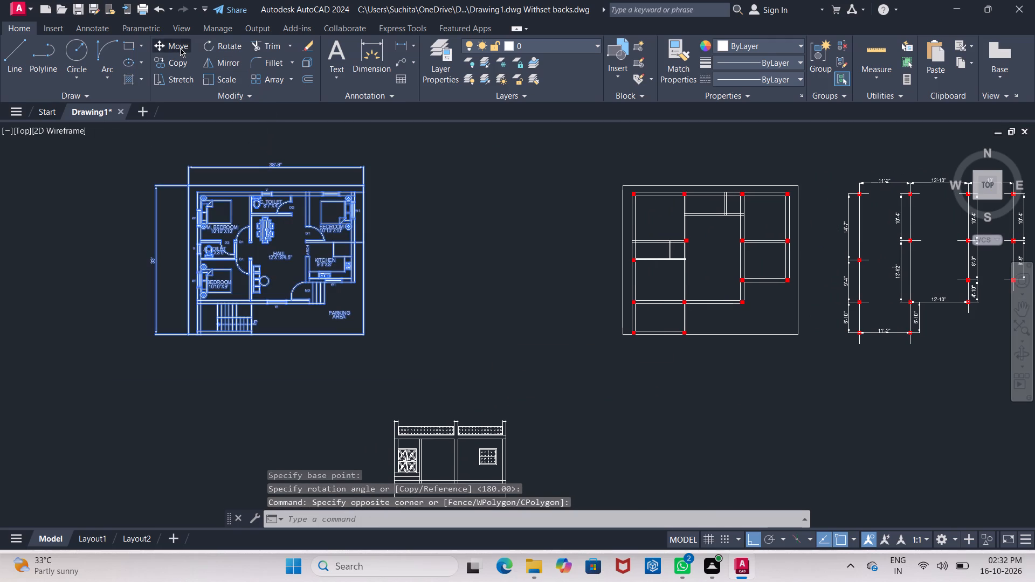
{"action": "left_click", "coordinate": [282, 245]}
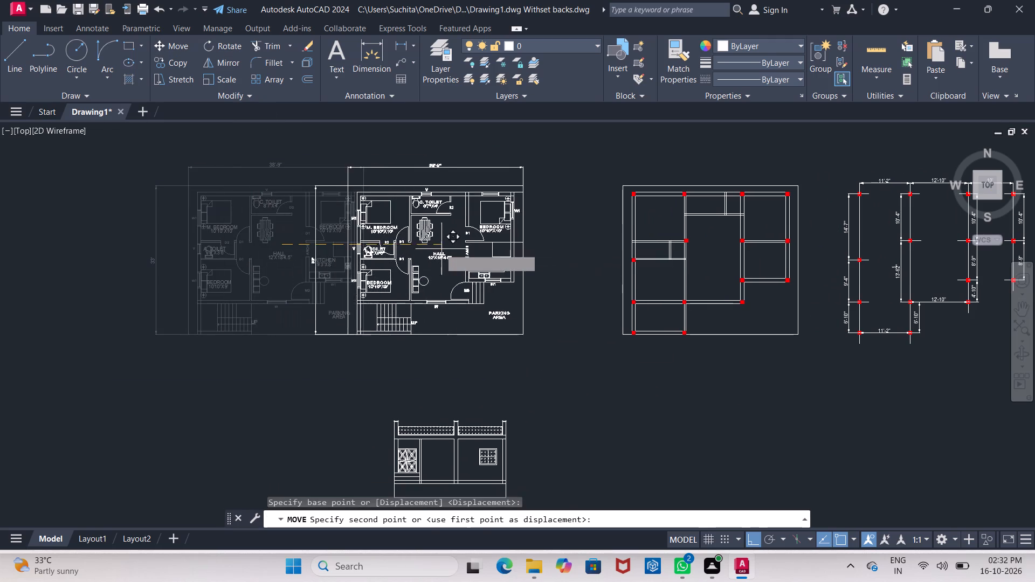
{"action": "left_click", "coordinate": [466, 252]}
Copy the C. TOILET room label straight up to just above the floor plan's overall 38'-9" dimension.
{"action": "middle_click_drag", "start_coordinate": [562, 283], "coordinate": [503, 310]}
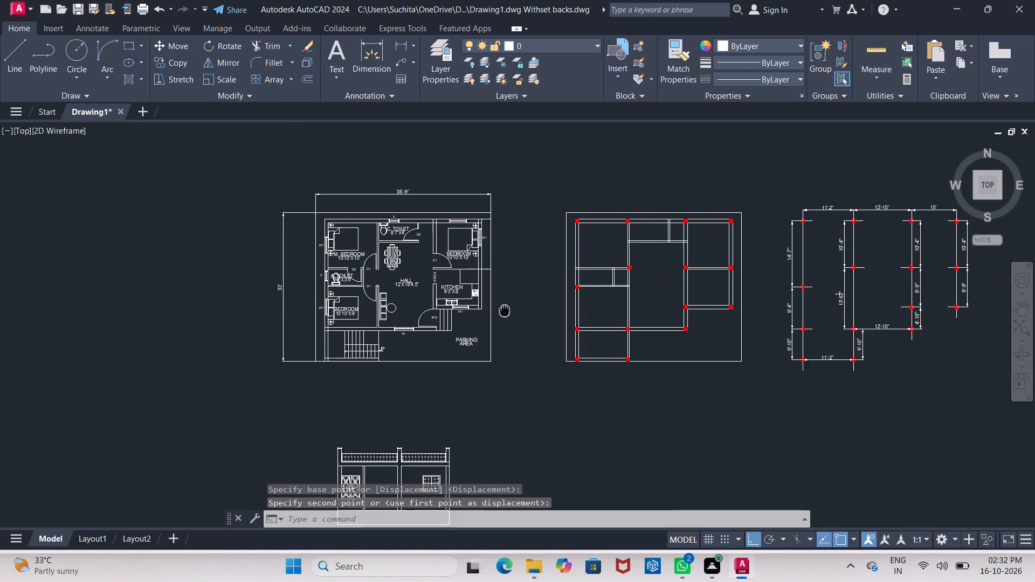
{"action": "middle_click_drag", "start_coordinate": [503, 310], "coordinate": [499, 311]}
{"action": "middle_click_drag", "start_coordinate": [533, 317], "coordinate": [475, 316]}
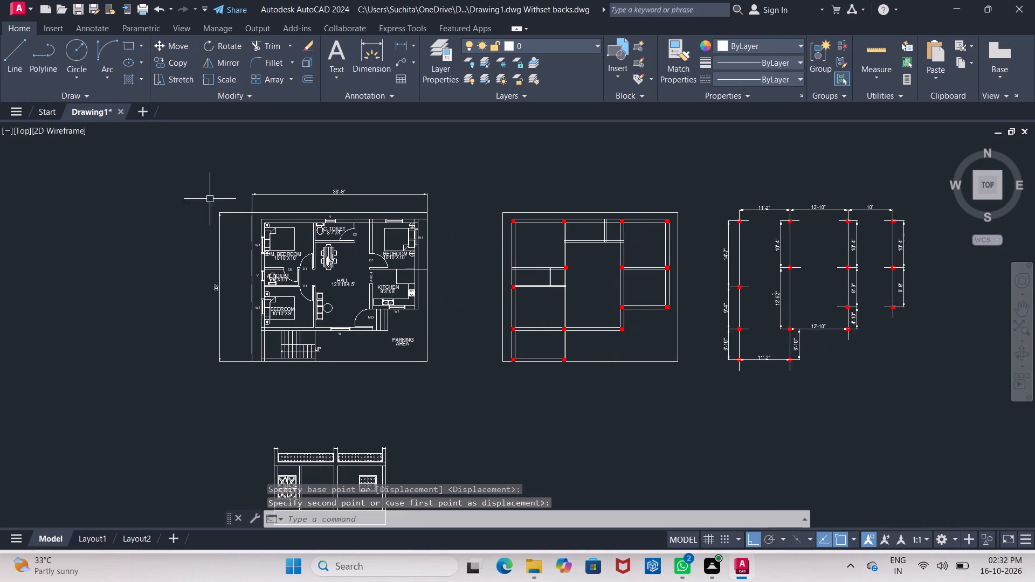
{"action": "scroll", "coordinate": [306, 181], "scroll_direction": "up", "scroll_amount": 3}
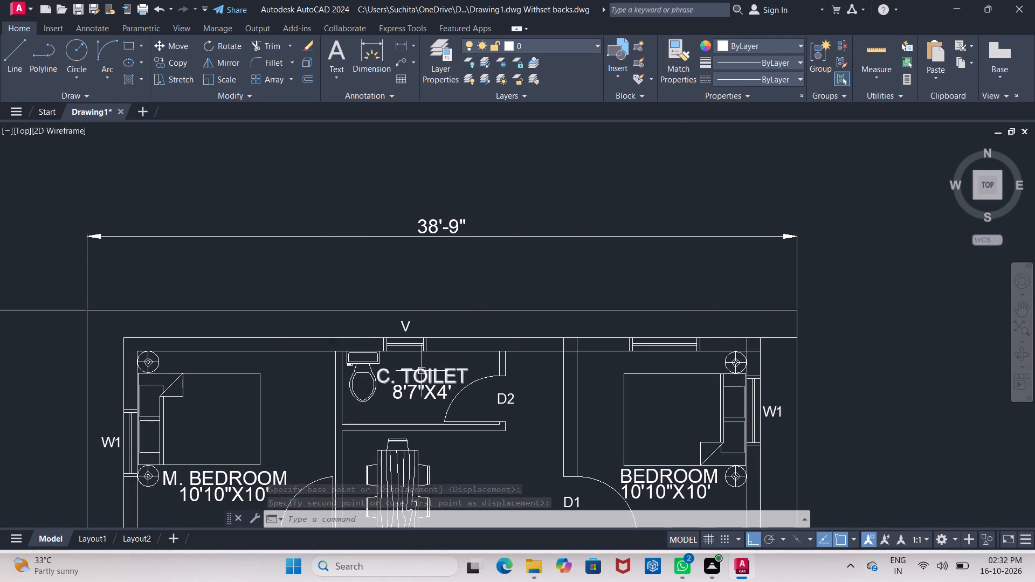
{"action": "left_click", "coordinate": [422, 371]}
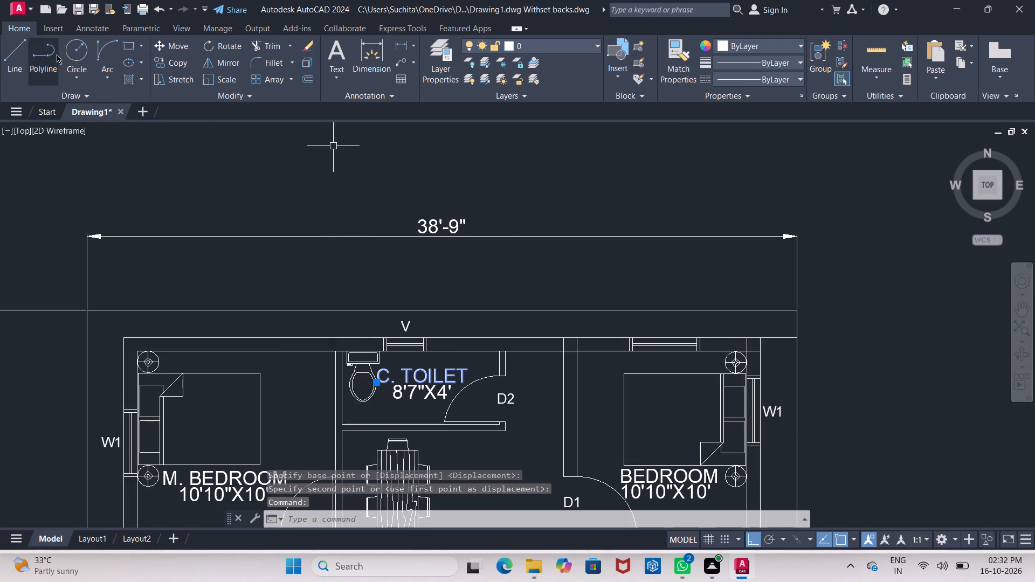
{"action": "left_click", "coordinate": [164, 66]}
{"action": "left_click", "coordinate": [419, 373]}
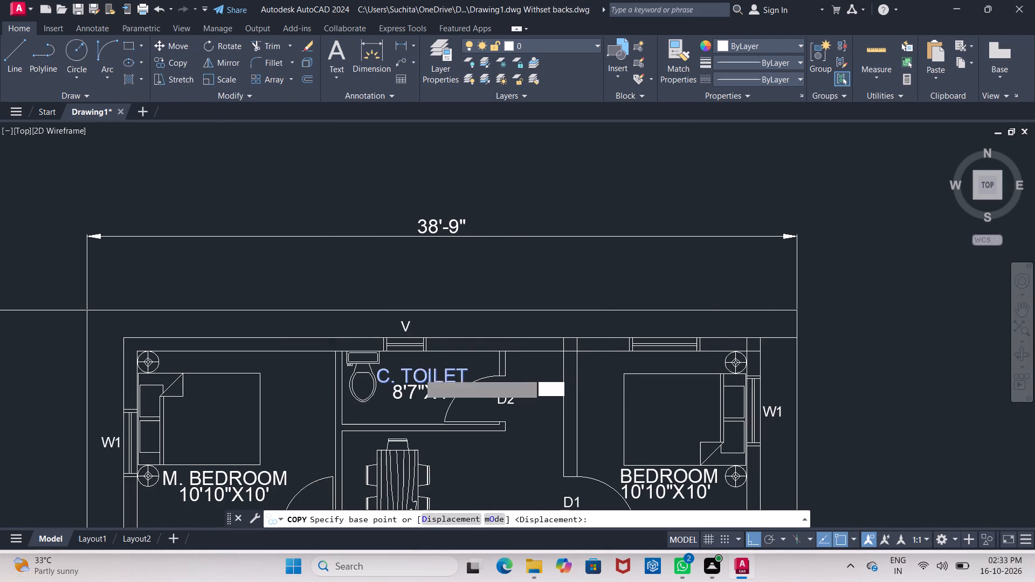
{"action": "left_click", "coordinate": [418, 162]}
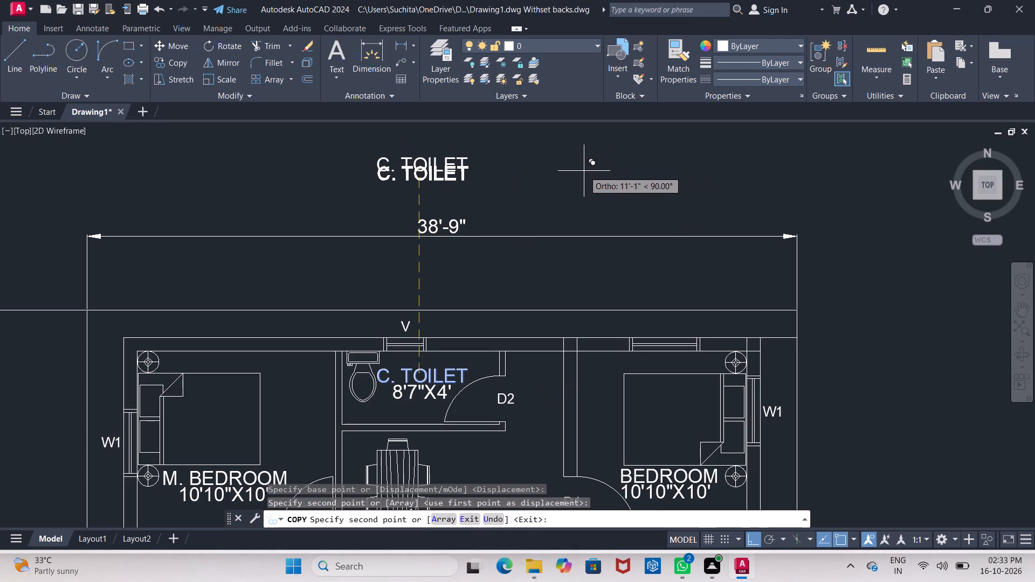
{"action": "key", "text": "Escape"}
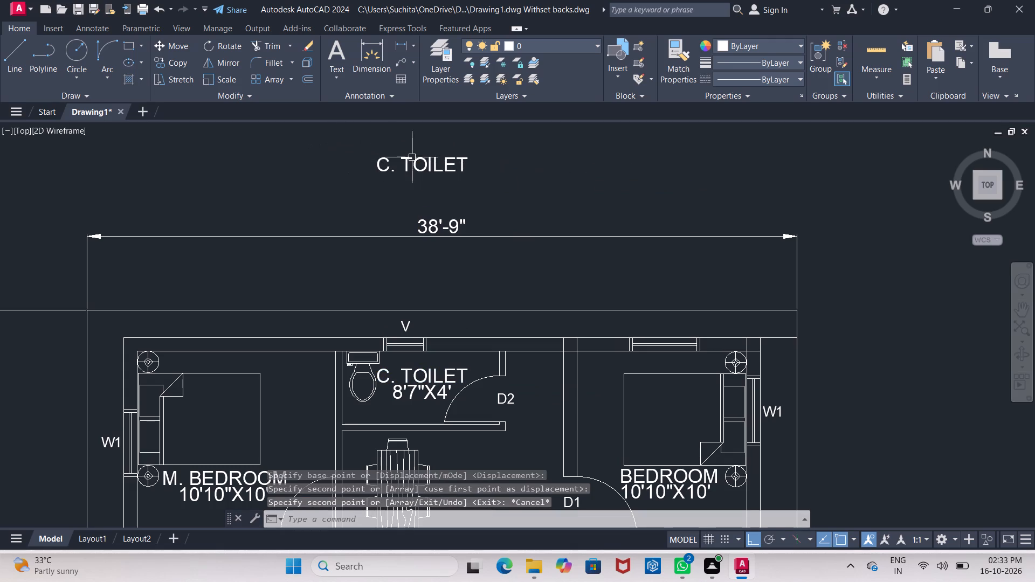
Change the text of the copied label above the floor plan to PLAN.
{"action": "left_click", "coordinate": [409, 158]}
{"action": "left_click", "coordinate": [421, 164]}
{"action": "left_click", "coordinate": [422, 164]}
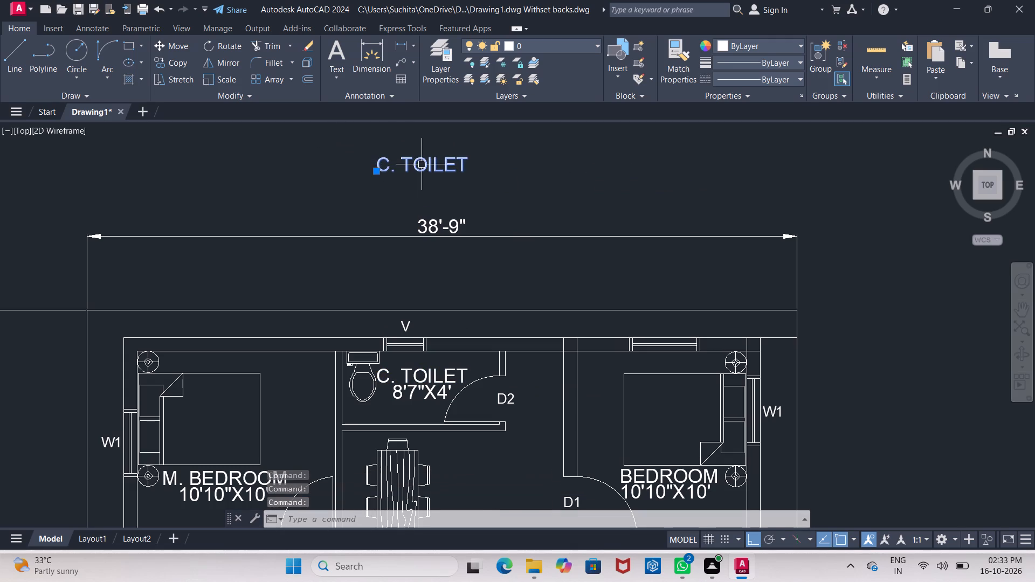
{"action": "right_click", "coordinate": [422, 164]}
{"action": "left_click", "coordinate": [464, 204]}
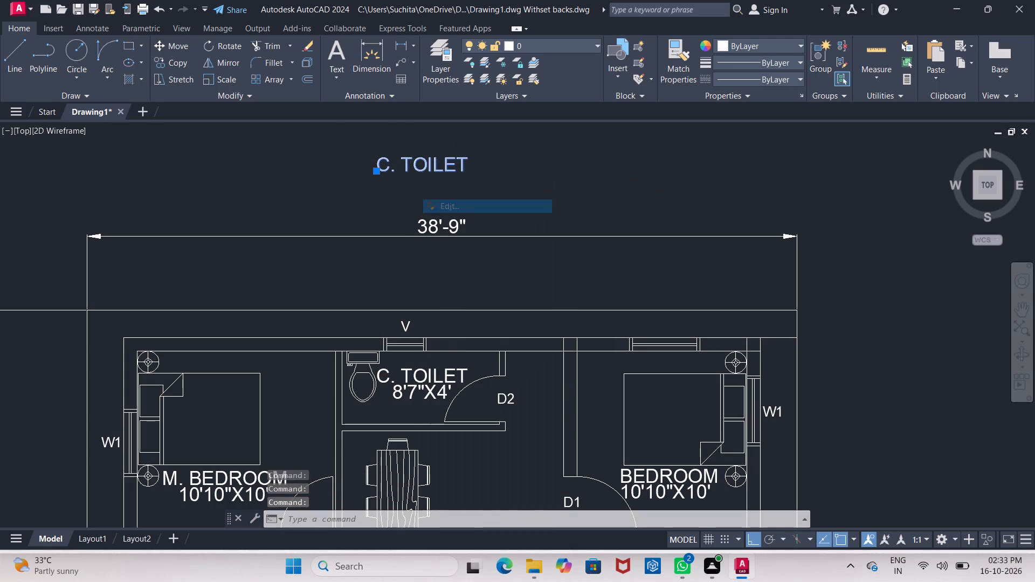
{"action": "key", "text": "BackSpace"}
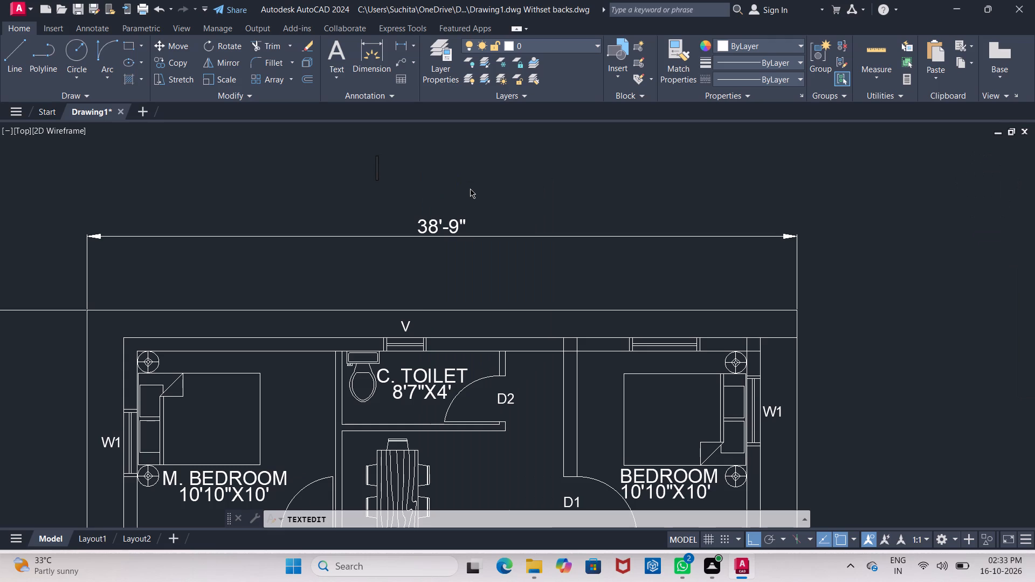
{"action": "type", "text": "pl"}
{"action": "type", "text": "an"}
{"action": "key", "text": "BackSpace"}
{"action": "key", "text": "BackSpace"}
{"action": "key", "text": "BackSpace"}
{"action": "key", "text": "BackSpace"}
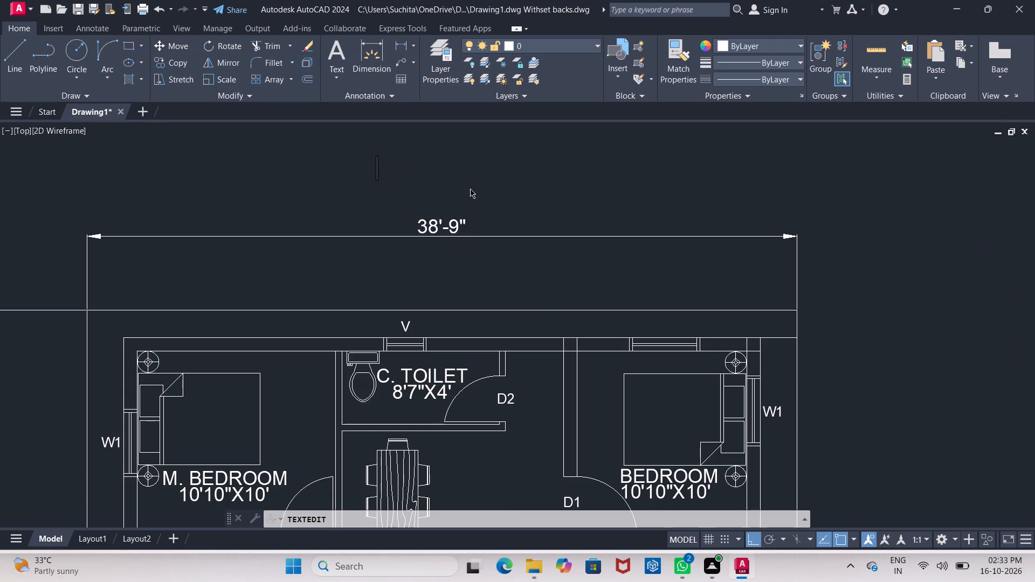
{"action": "type", "text": "PLAN"}
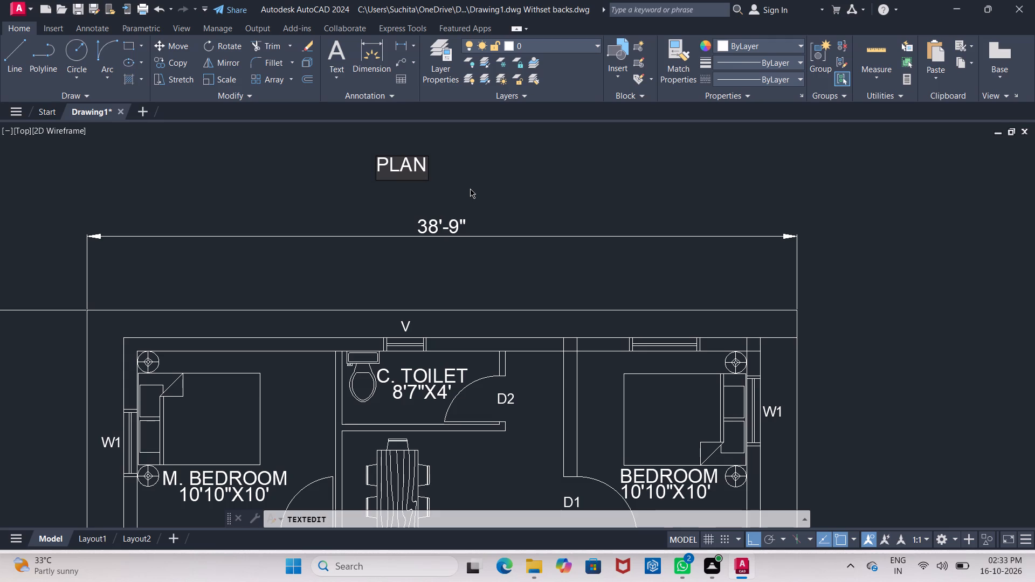
Indent the PLAN title with seven leading spaces and finish the text edit.
{"action": "left_click", "coordinate": [376, 167]}
{"action": "key", "text": "space"}
{"action": "key", "text": "space"}
{"action": "key", "text": "space"}
{"action": "key", "text": "space"}
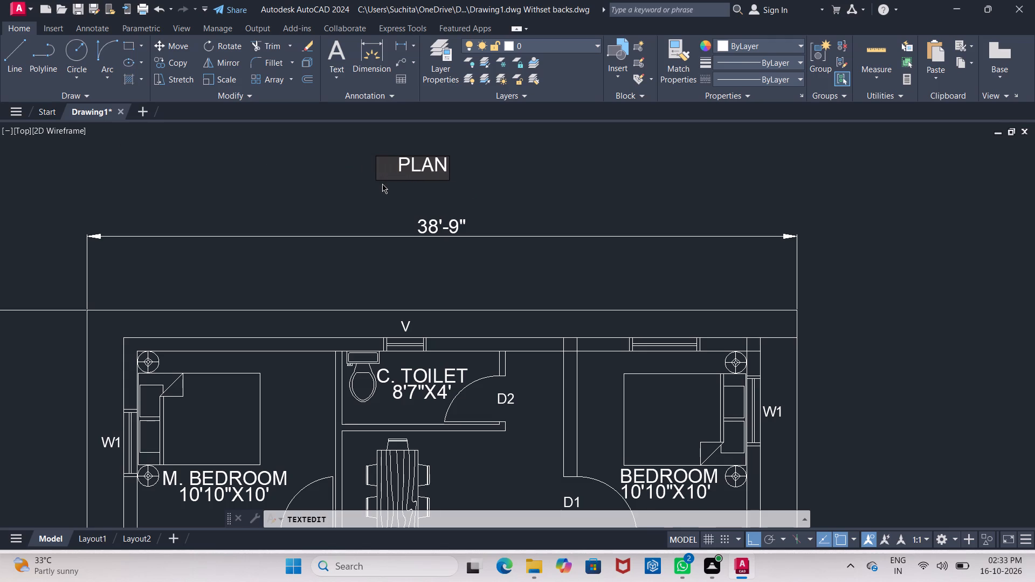
{"action": "key", "text": "space"}
{"action": "key", "text": "space"}
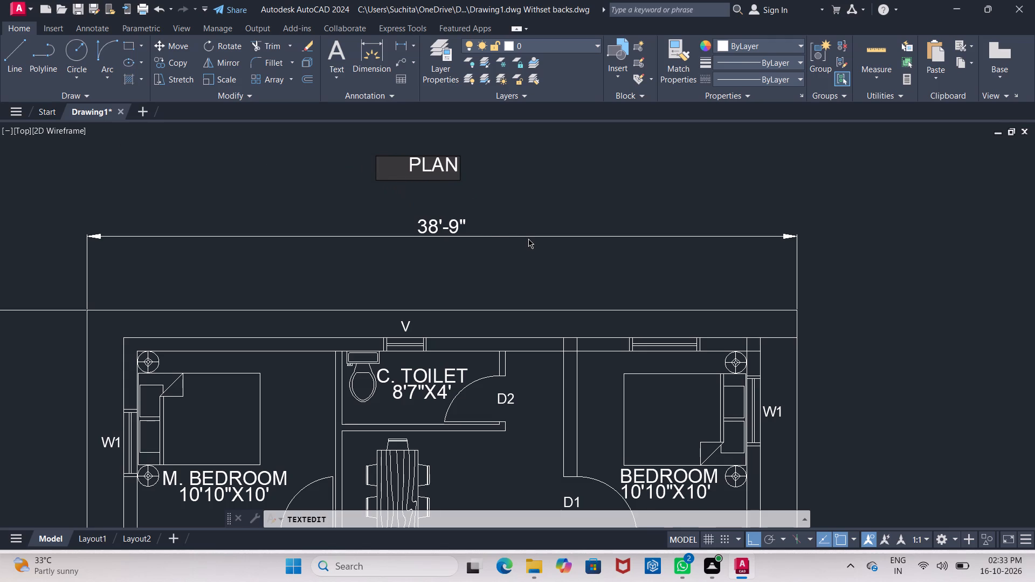
{"action": "key", "text": "space"}
{"action": "key", "text": "grave"}
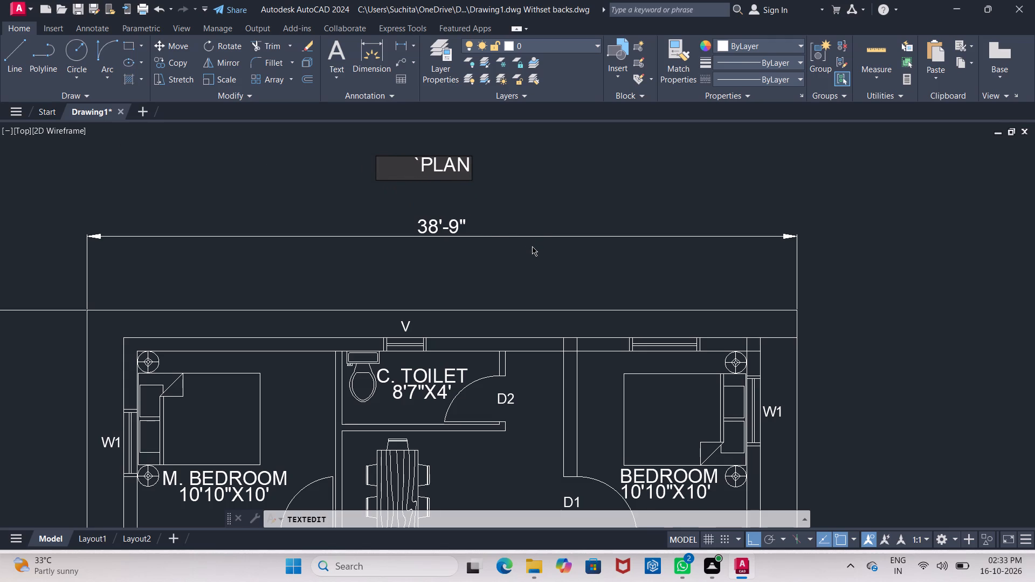
{"action": "key", "text": "BackSpace"}
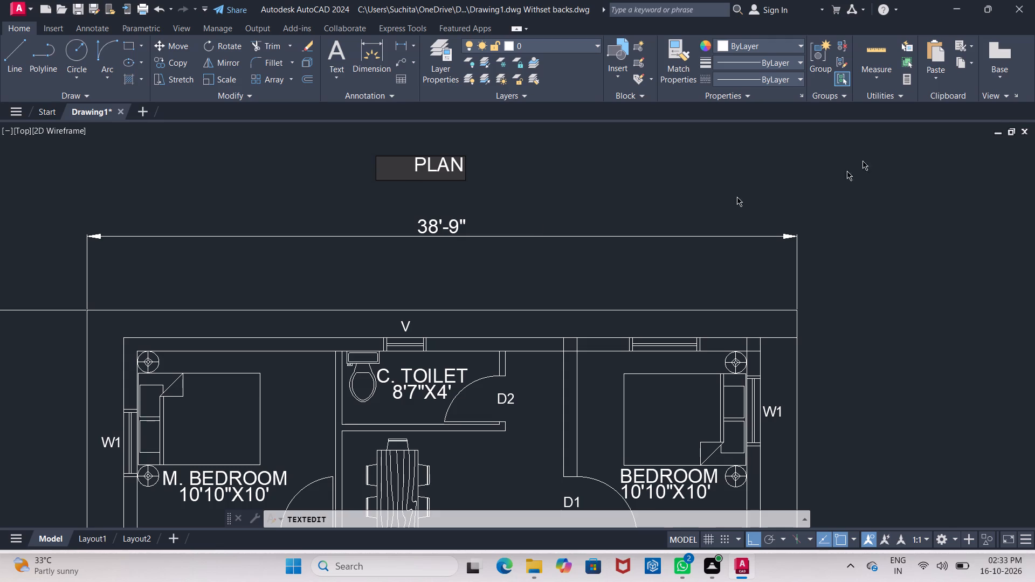
{"action": "left_click", "coordinate": [896, 132]}
{"action": "key", "text": "Escape"}
{"action": "key", "text": "Escape"}
Set the PLAN title's text height to 1'.
{"action": "scroll", "coordinate": [834, 200], "scroll_direction": "down", "scroll_amount": 1}
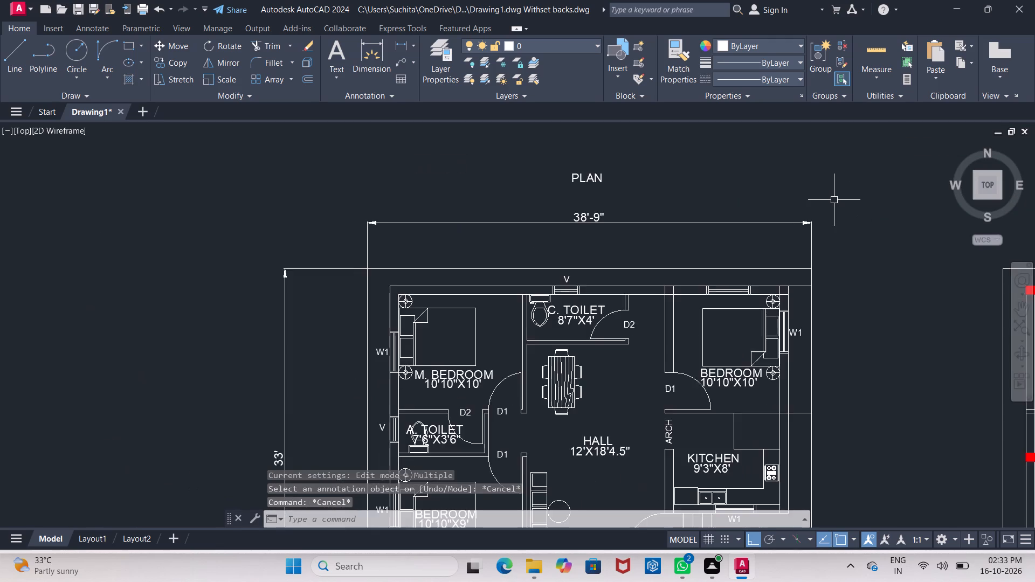
{"action": "middle_click_drag", "start_coordinate": [830, 201], "coordinate": [557, 211]}
{"action": "left_click", "coordinate": [310, 188]}
{"action": "right_click", "coordinate": [310, 188]}
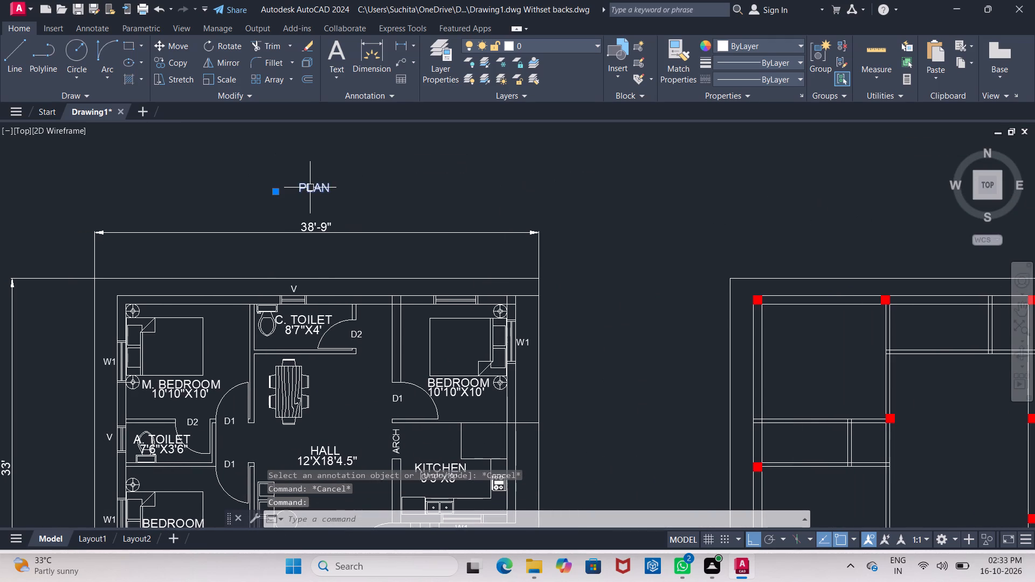
{"action": "left_click", "coordinate": [389, 523]}
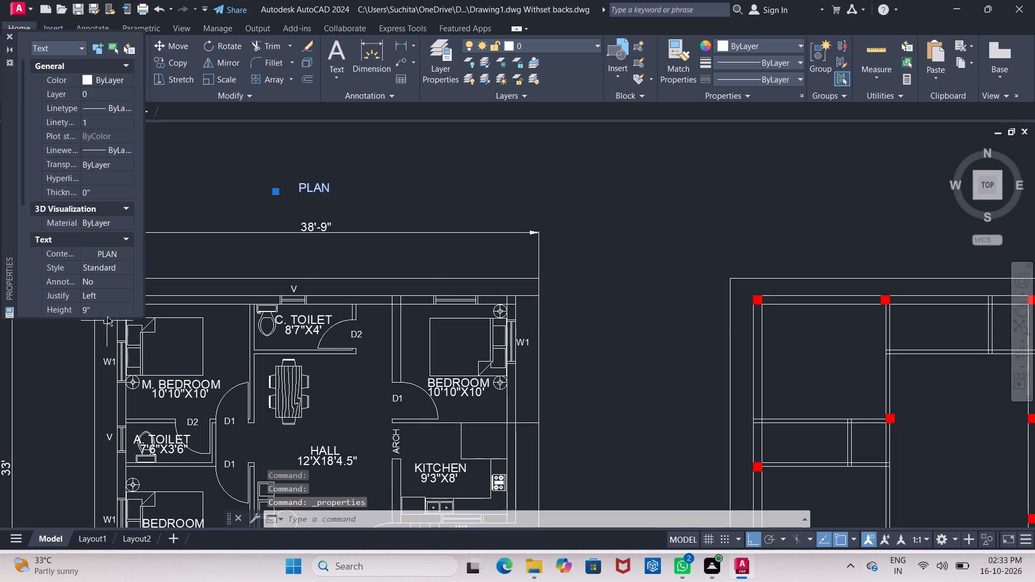
{"action": "left_click", "coordinate": [105, 311]}
{"action": "type", "text": "1'"}
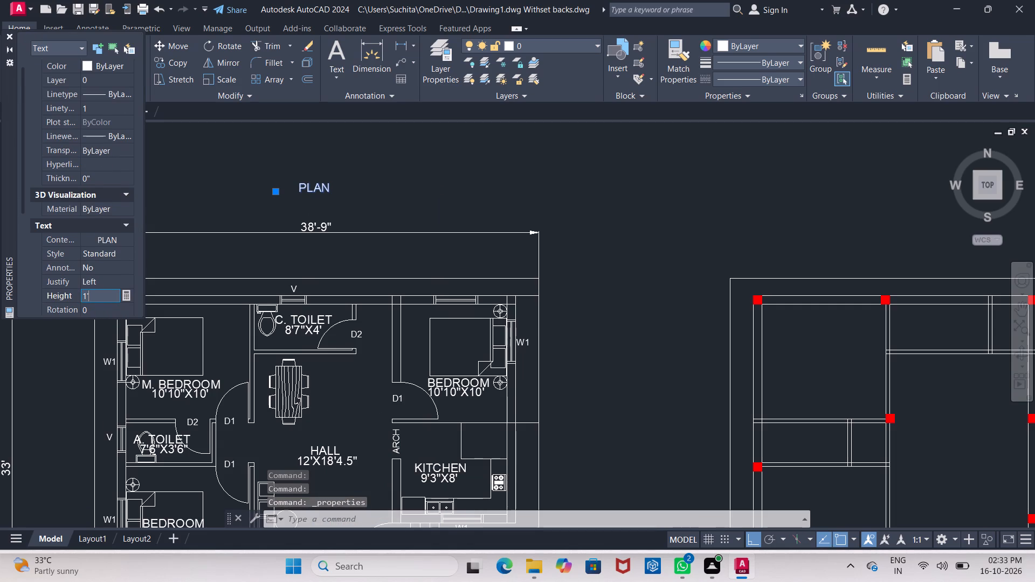
{"action": "key", "text": "Return"}
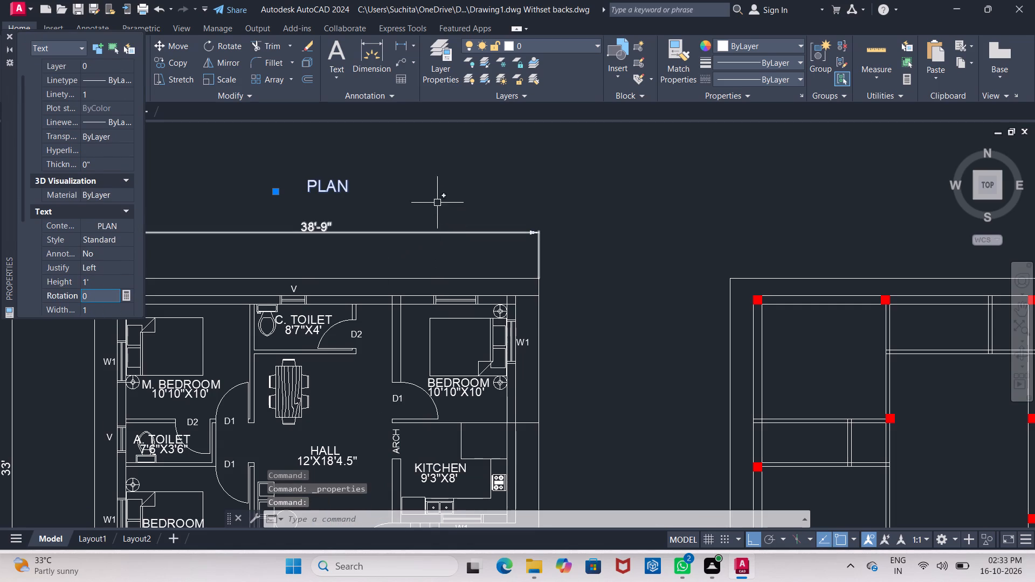
{"action": "left_click", "coordinate": [437, 203]}
{"action": "key", "text": "Escape"}
{"action": "left_click", "coordinate": [7, 35]}
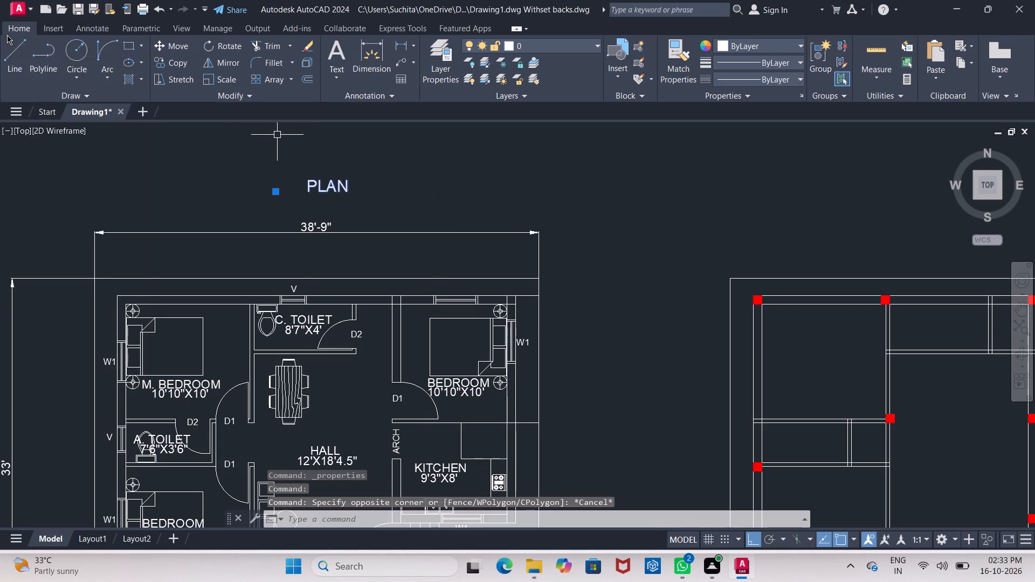
{"action": "key", "text": "Escape"}
Move the PLAN title slightly left so it sits centred above the floor plan's 38'-9" dimension.
{"action": "left_click", "coordinate": [326, 186]}
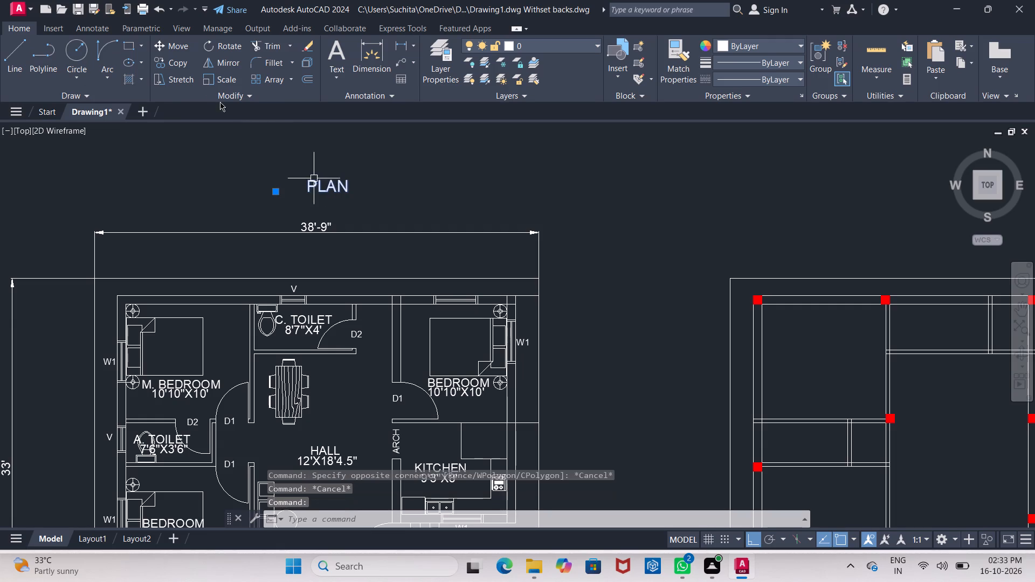
{"action": "left_click", "coordinate": [177, 46]}
{"action": "scroll", "coordinate": [318, 200], "scroll_direction": "up", "scroll_amount": 1}
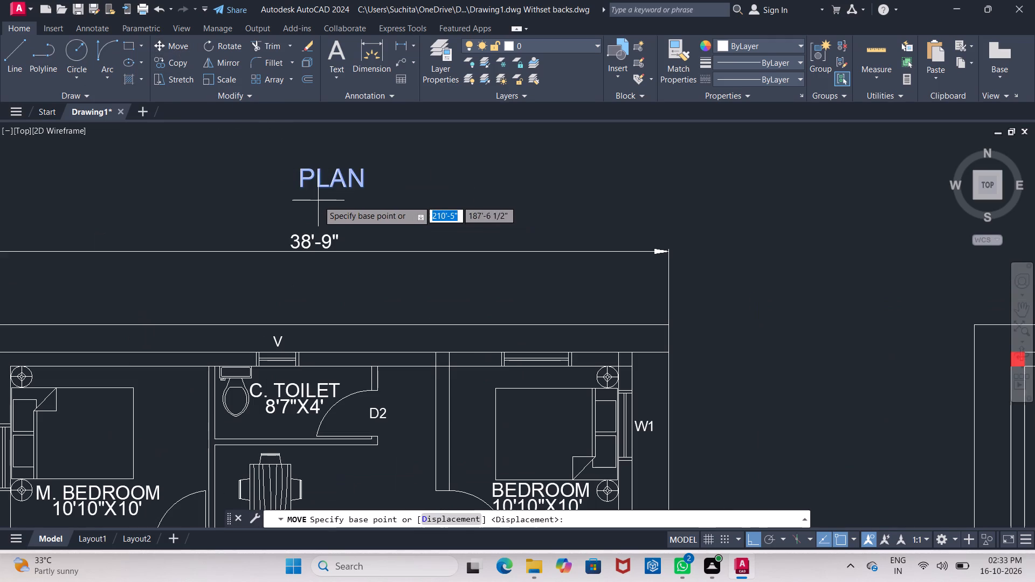
{"action": "left_click", "coordinate": [330, 181]}
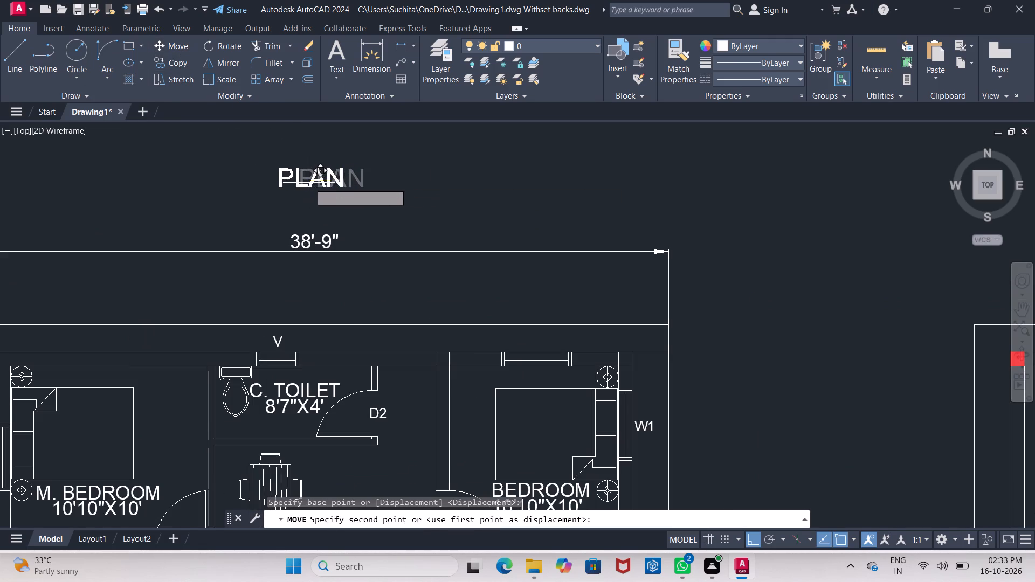
{"action": "left_click", "coordinate": [309, 183]}
Copy the PLAN title horizontally to above the column layout plan and above the dimensioned column grid.
{"action": "scroll", "coordinate": [358, 193], "scroll_direction": "down", "scroll_amount": 2}
{"action": "middle_click_drag", "start_coordinate": [358, 193], "coordinate": [314, 191]}
{"action": "left_click", "coordinate": [300, 186]}
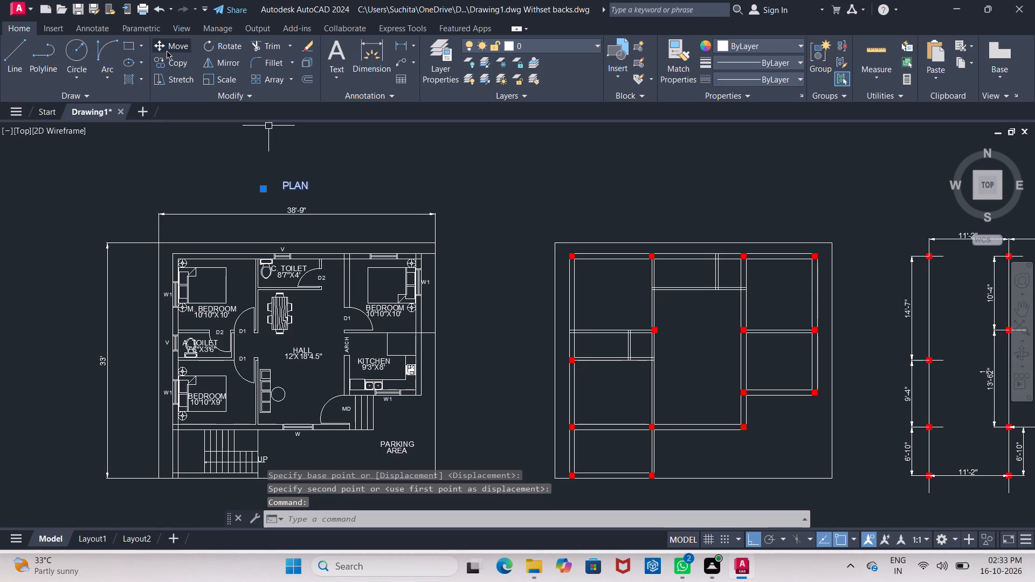
{"action": "left_click", "coordinate": [172, 65]}
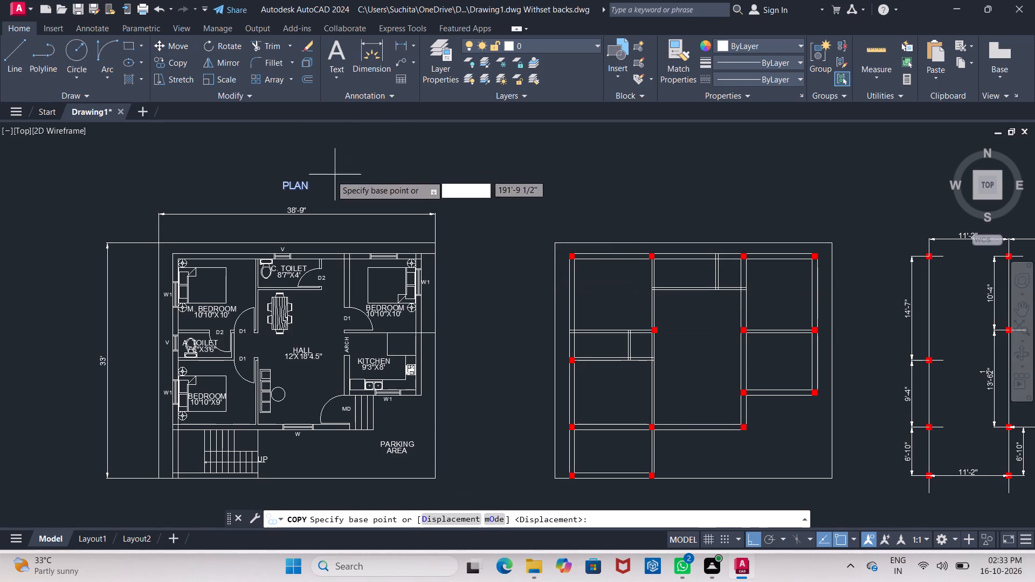
{"action": "left_click", "coordinate": [295, 185]}
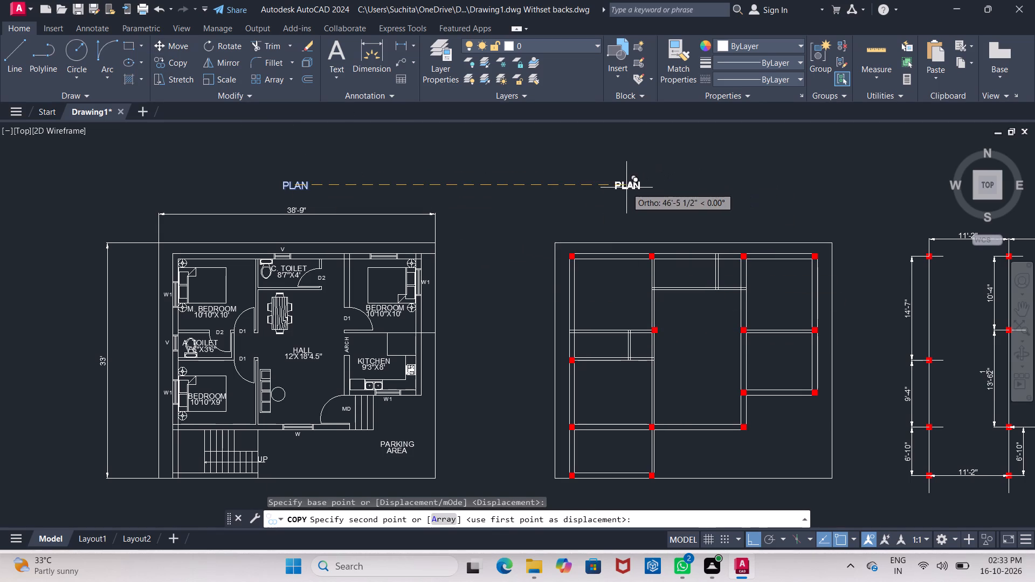
{"action": "left_click", "coordinate": [667, 189]}
{"action": "middle_click_drag", "start_coordinate": [666, 189], "coordinate": [319, 188]}
{"action": "left_click", "coordinate": [699, 194]}
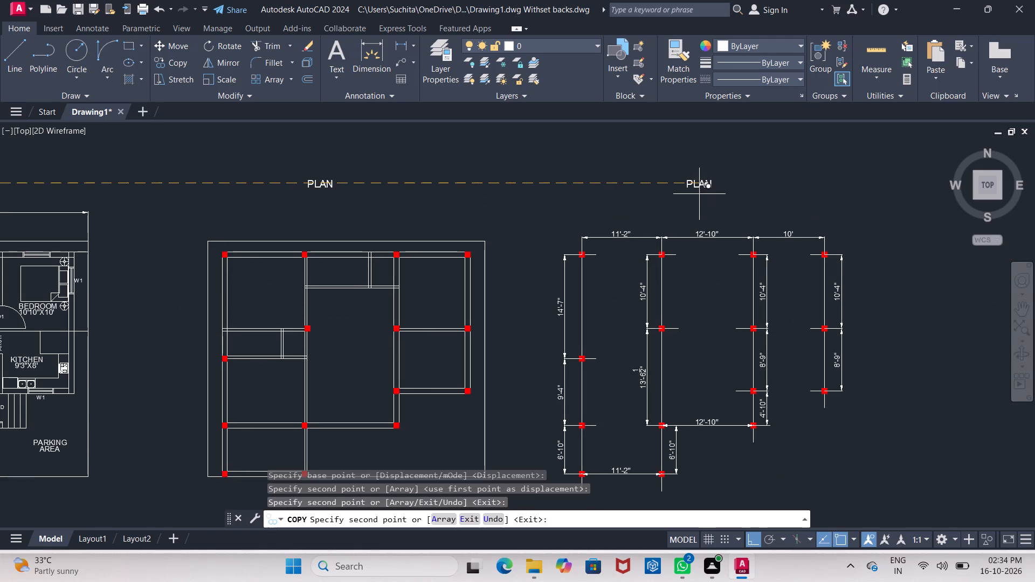
Place another copy of the PLAN title straight down, just above the hatched elevation drawing, and finish copying.
{"action": "middle_click_drag", "start_coordinate": [574, 207], "coordinate": [717, 44]}
{"action": "scroll", "coordinate": [640, 133], "scroll_direction": "down", "scroll_amount": 3}
{"action": "scroll", "coordinate": [495, 221], "scroll_direction": "up", "scroll_amount": 2}
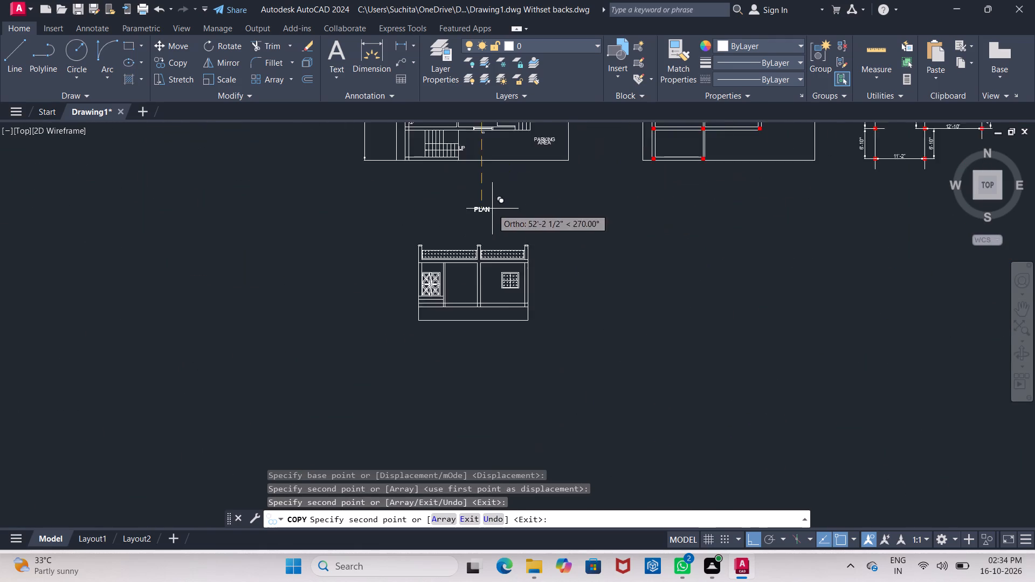
{"action": "scroll", "coordinate": [483, 209], "scroll_direction": "up", "scroll_amount": 2}
{"action": "left_click", "coordinate": [453, 255]}
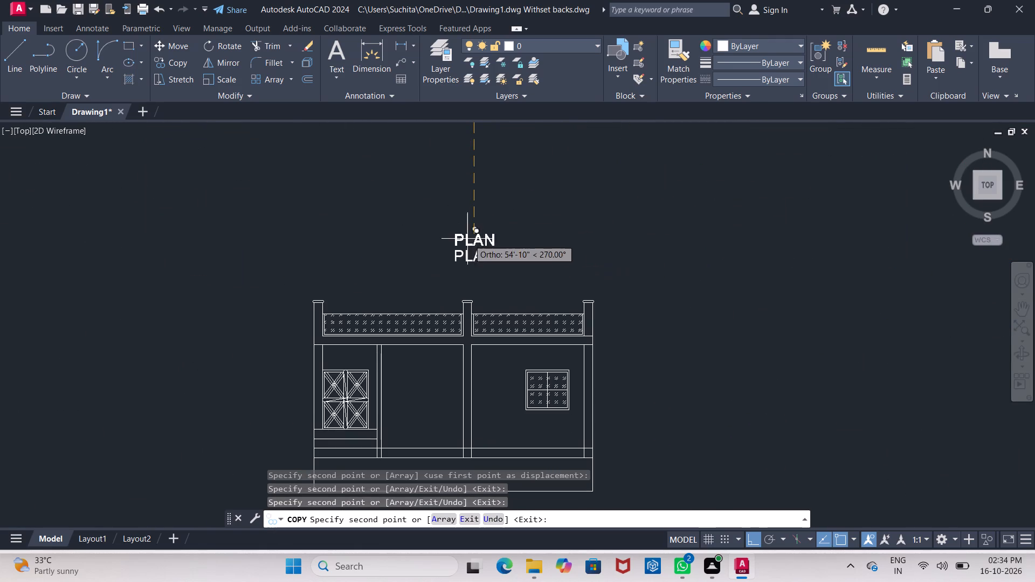
{"action": "key", "text": "Escape"}
Replace the PLAN title above the undimensioned column layout plan with PLINTH AND SLAB BEAM LAYOUT, removing the leading spaces.
{"action": "scroll", "coordinate": [492, 235], "scroll_direction": "down", "scroll_amount": 2}
{"action": "middle_click_drag", "start_coordinate": [520, 228], "coordinate": [379, 238]}
{"action": "scroll", "coordinate": [379, 238], "scroll_direction": "up", "scroll_amount": 1}
{"action": "middle_click_drag", "start_coordinate": [379, 242], "coordinate": [377, 275]}
{"action": "scroll", "coordinate": [379, 242], "scroll_direction": "down", "scroll_amount": 1}
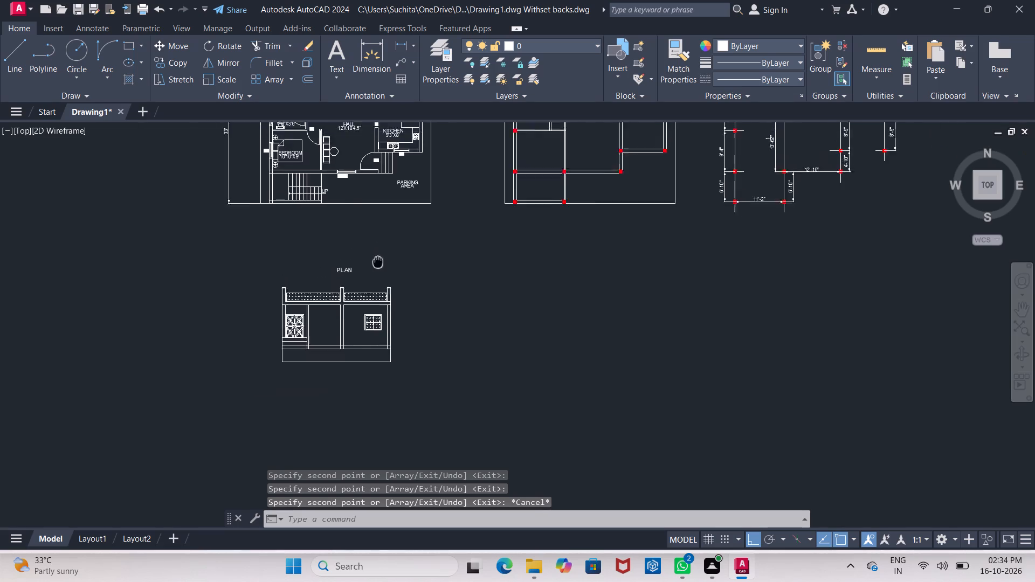
{"action": "middle_click_drag", "start_coordinate": [377, 275], "coordinate": [373, 329]}
{"action": "scroll", "coordinate": [489, 148], "scroll_direction": "down", "scroll_amount": 1}
{"action": "middle_click_drag", "start_coordinate": [485, 163], "coordinate": [411, 260]}
{"action": "scroll", "coordinate": [489, 199], "scroll_direction": "up", "scroll_amount": 3}
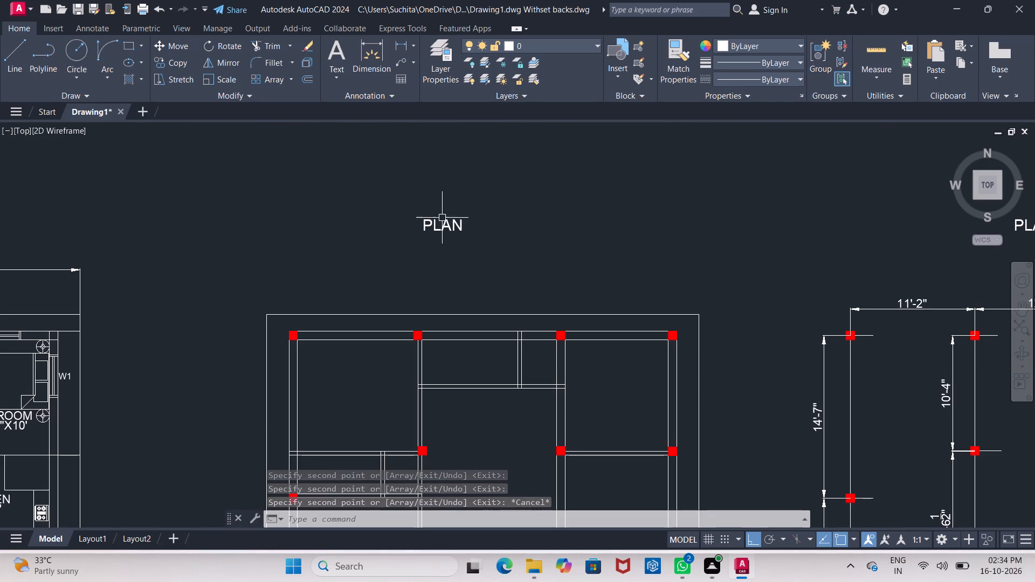
{"action": "left_click", "coordinate": [439, 223]}
{"action": "left_click", "coordinate": [439, 226]}
{"action": "key", "text": "Escape"}
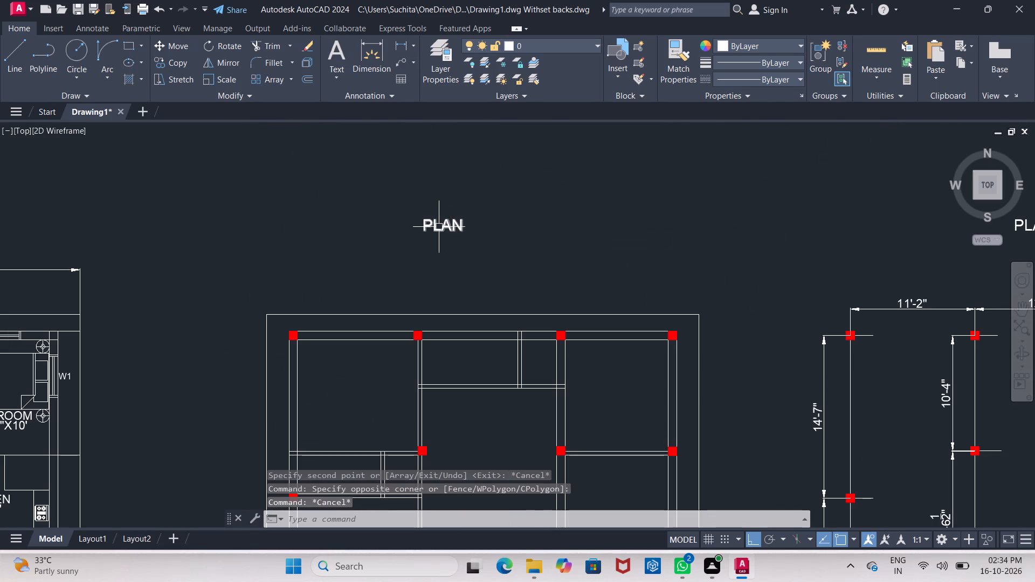
{"action": "left_click", "coordinate": [429, 227]}
{"action": "right_click", "coordinate": [429, 227]}
{"action": "left_click", "coordinate": [456, 235]}
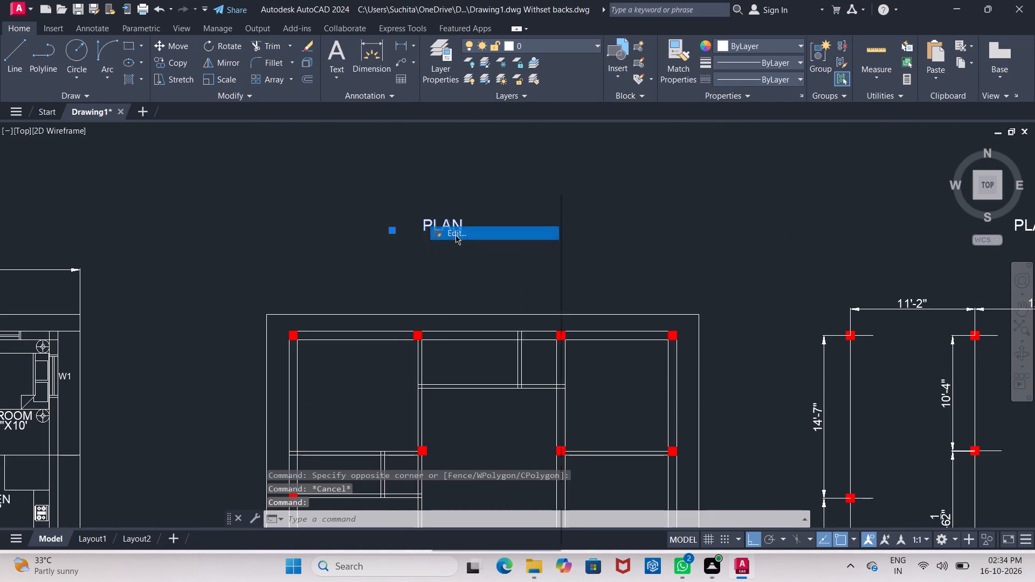
{"action": "scroll", "coordinate": [460, 237], "scroll_direction": "up", "scroll_amount": 2}
{"action": "left_click", "coordinate": [461, 217]}
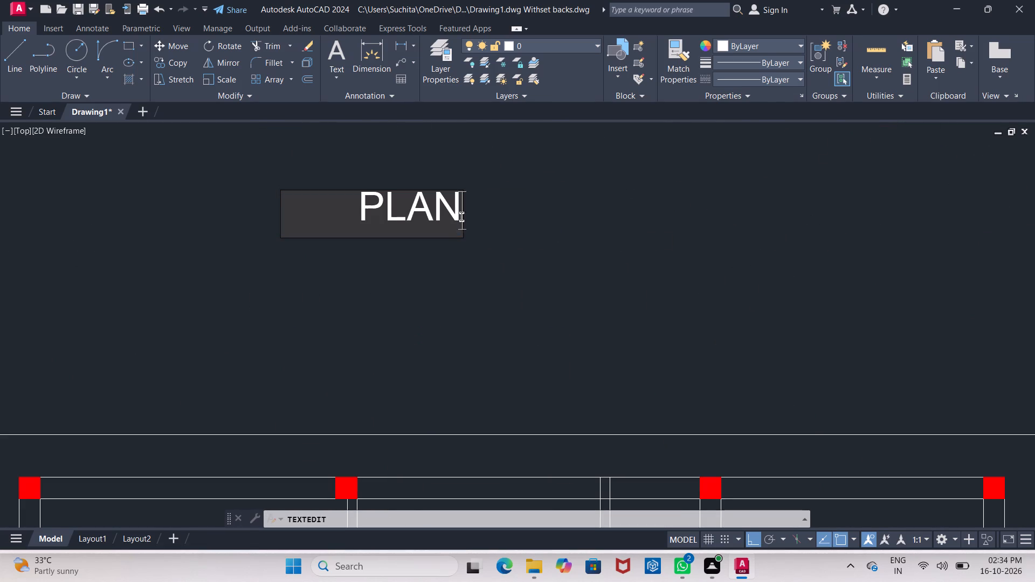
{"action": "key", "text": "BackSpace"}
{"action": "key", "text": "BackSpace"}
{"action": "key", "text": "BackSpace"}
{"action": "key", "text": "BackSpace"}
{"action": "key", "text": "BackSpace"}
{"action": "key", "text": "BackSpace"}
{"action": "key", "text": "BackSpace"}
{"action": "key", "text": "BackSpace"}
{"action": "key", "text": "BackSpace"}
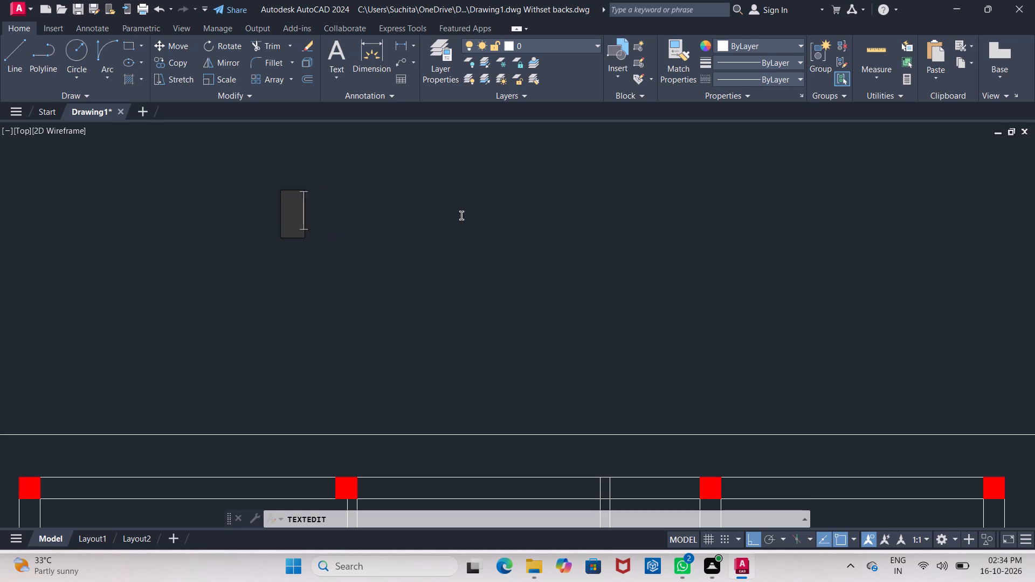
{"action": "key", "text": "BackSpace"}
{"action": "key", "text": "BackSpace"}
{"action": "type", "text": "PLINTH AND S"}
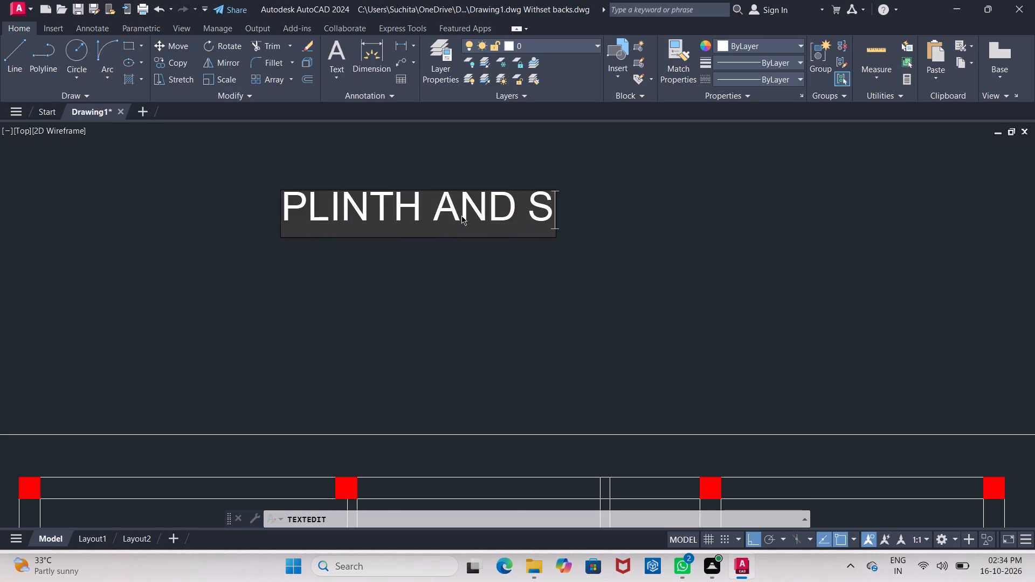
{"action": "type", "text": "LAB BEAM"}
{"action": "key", "text": "space"}
{"action": "type", "text": "LAYOUT"}
{"action": "scroll", "coordinate": [457, 218], "scroll_direction": "down", "scroll_amount": 3}
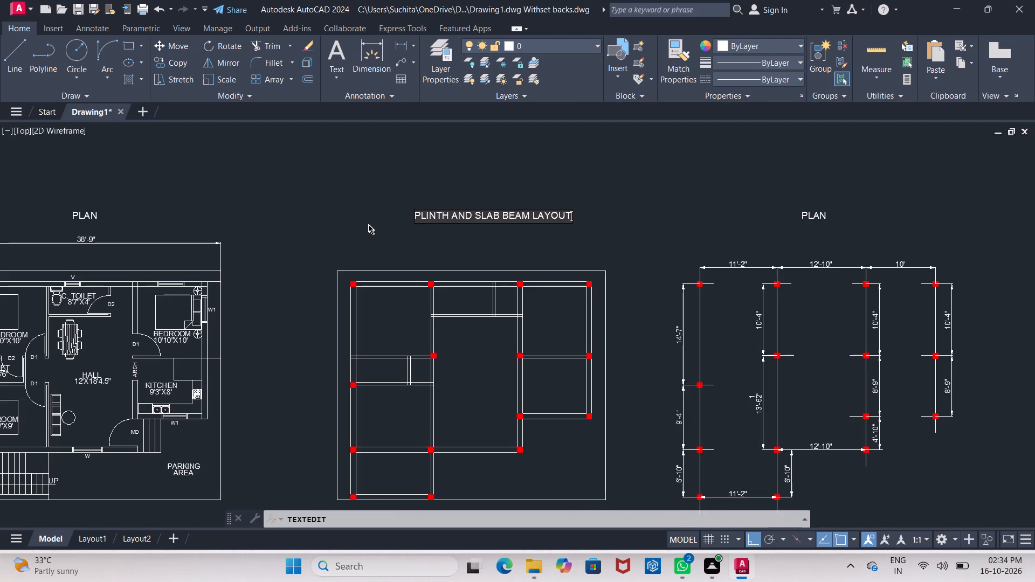
{"action": "left_click", "coordinate": [361, 223]}
Replace the PLAN title above the dimensioned column grid with C/C DIST COLUMN CENTER LINE LAYOUT, removing the leading spaces.
{"action": "middle_click_drag", "start_coordinate": [608, 223], "coordinate": [350, 221]}
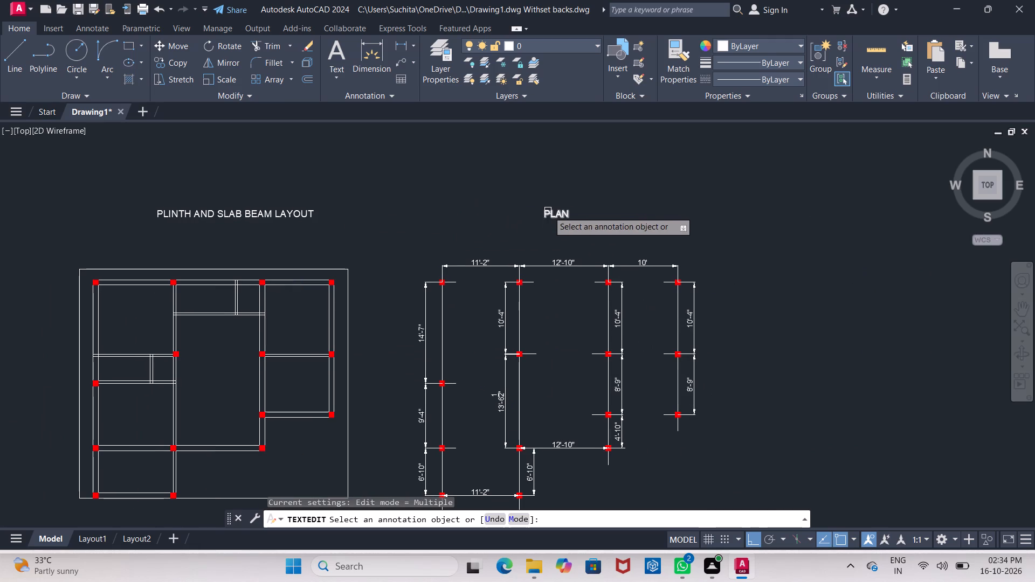
{"action": "left_click", "coordinate": [553, 214]}
{"action": "left_click", "coordinate": [553, 214]}
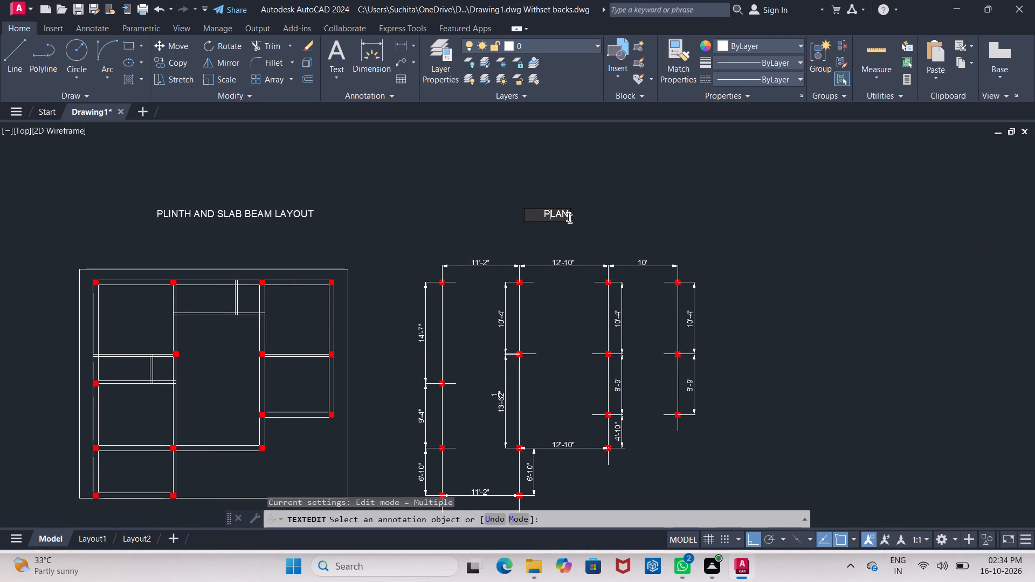
{"action": "left_click", "coordinate": [567, 216]}
{"action": "key", "text": "BackSpace"}
{"action": "key", "text": "BackSpace"}
{"action": "key", "text": "BackSpace"}
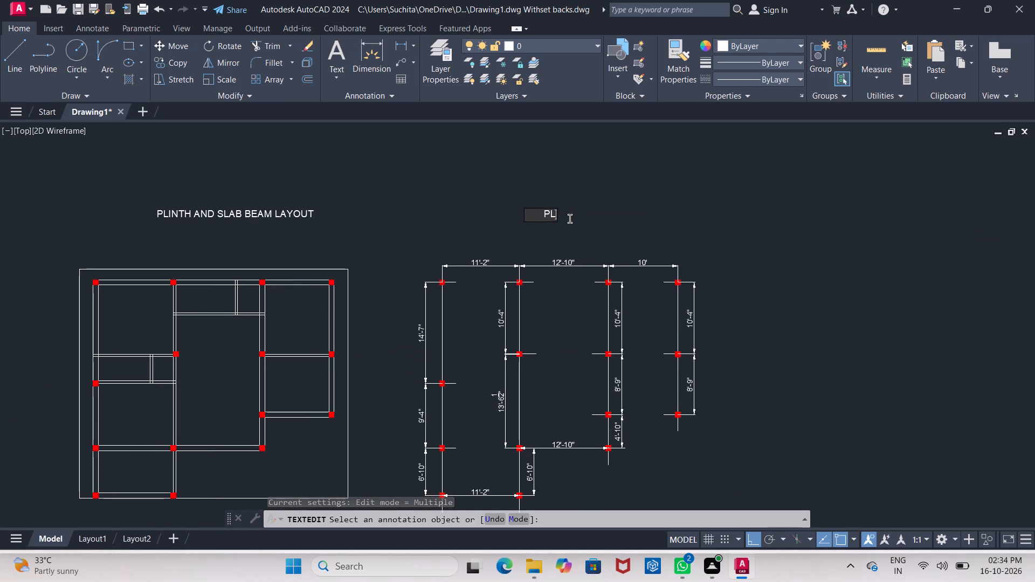
{"action": "key", "text": "BackSpace"}
{"action": "key", "text": "BackSpace"}
{"action": "key", "text": "BackSpace"}
{"action": "key", "text": "BackSpace"}
{"action": "key", "text": "BackSpace"}
{"action": "key", "text": "BackSpace"}
{"action": "key", "text": "BackSpace"}
{"action": "key", "text": "BackSpace"}
{"action": "key", "text": "BackSpace"}
{"action": "key", "text": "BackSpace"}
{"action": "key", "text": "BackSpace"}
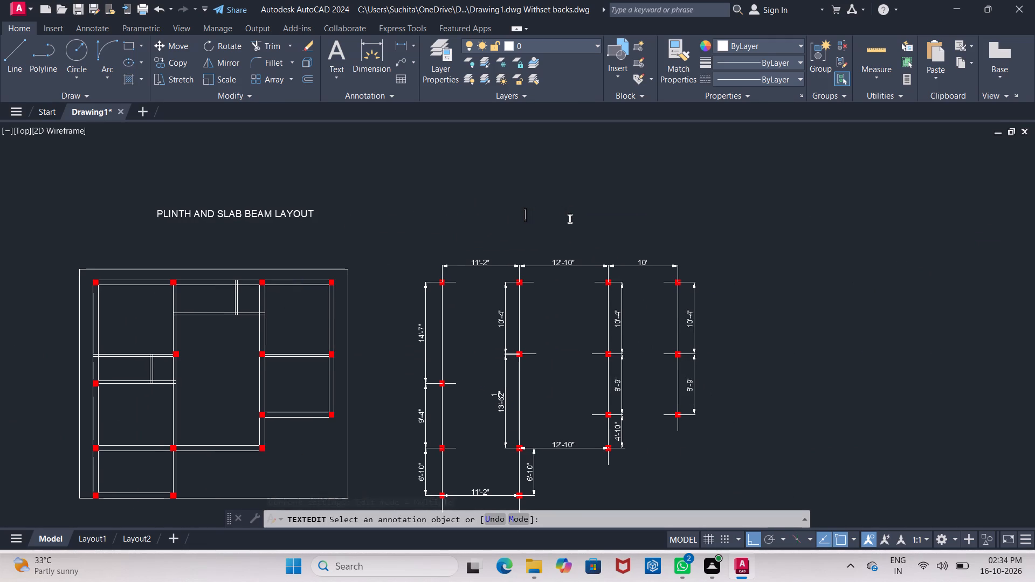
{"action": "key", "text": "c"}
{"action": "type", "text": "/C"}
{"action": "key", "text": "space"}
{"action": "type", "text": "DIST"}
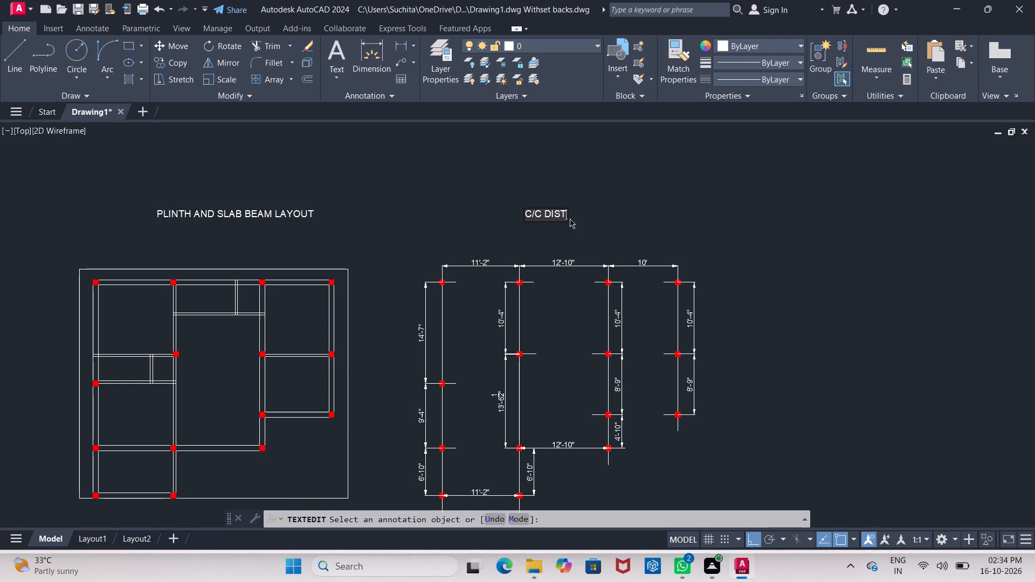
{"action": "key", "text": "space"}
{"action": "type", "text": "COLUMN"}
{"action": "key", "text": "space"}
{"action": "type", "text": "CENTER B"}
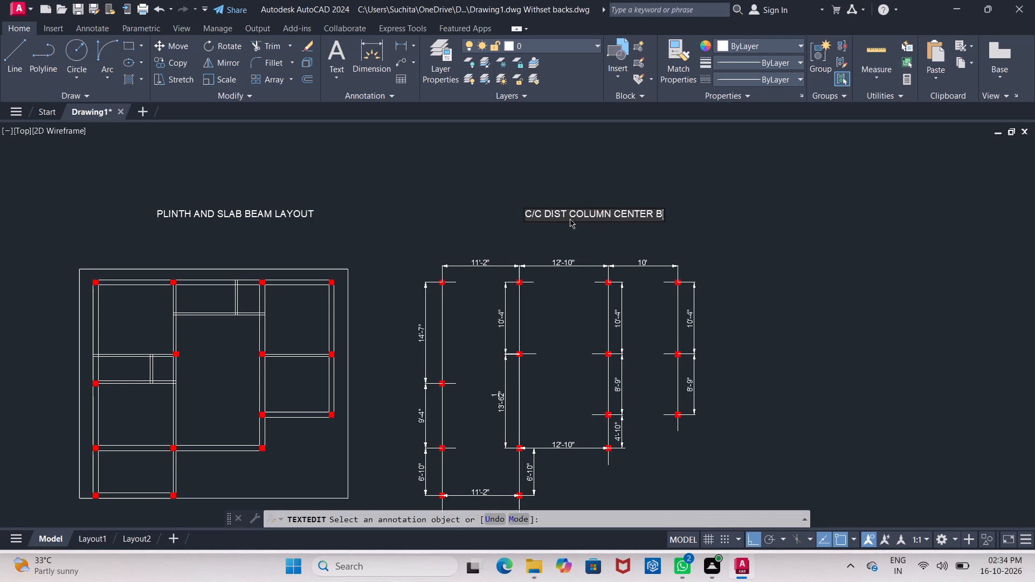
{"action": "key", "text": "BackSpace"}
{"action": "type", "text": "LINE LA"}
{"action": "type", "text": "YOUT"}
{"action": "left_click", "coordinate": [554, 227]}
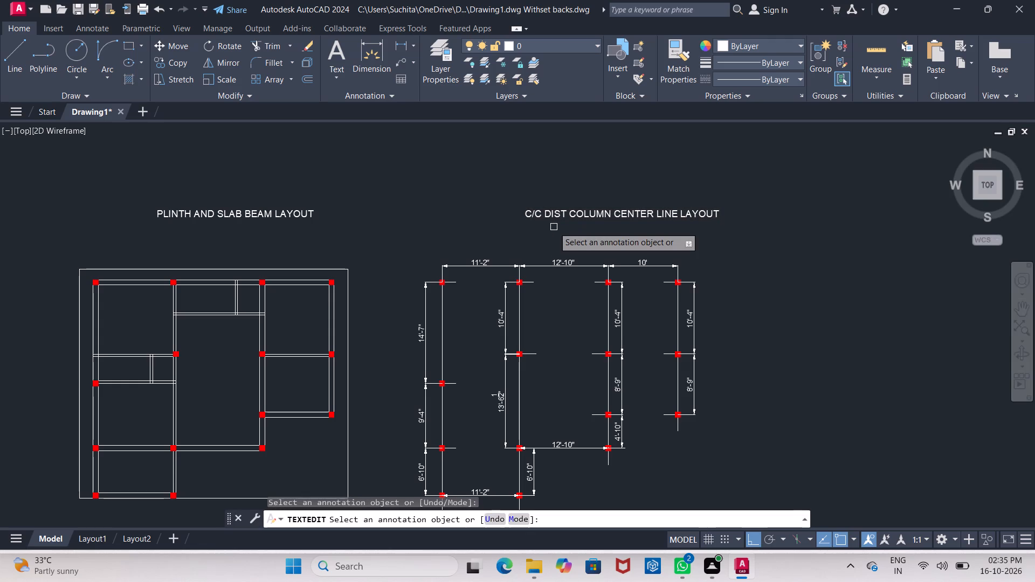
Replace the PLAN title above the hatched elevation with FRONT ELEVATION FROM D and end the text edit.
{"action": "scroll", "coordinate": [555, 230], "scroll_direction": "down", "scroll_amount": 1}
{"action": "middle_click_drag", "start_coordinate": [551, 226], "coordinate": [668, 0]}
{"action": "scroll", "coordinate": [218, 235], "scroll_direction": "up", "scroll_amount": 1}
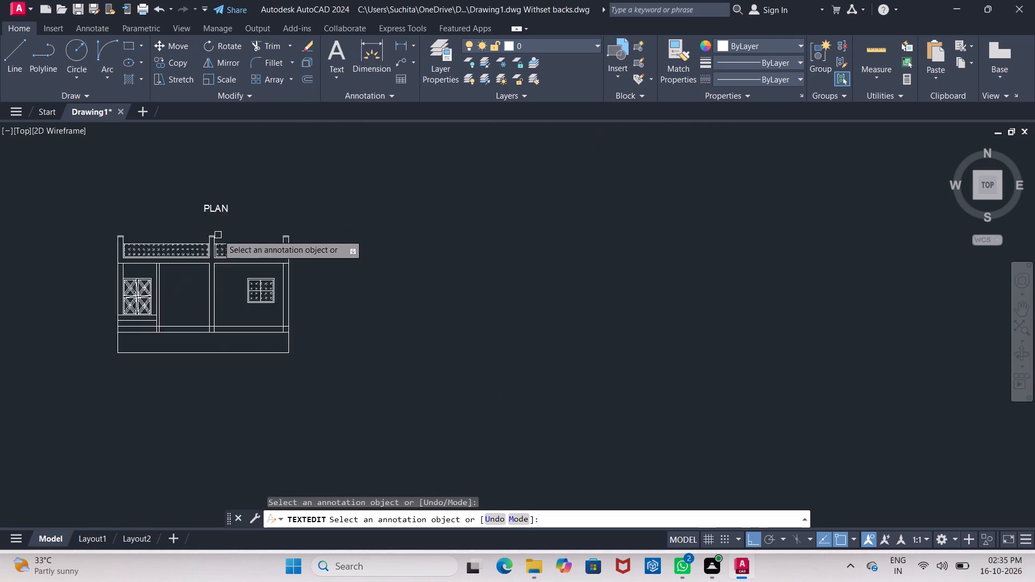
{"action": "scroll", "coordinate": [216, 217], "scroll_direction": "up", "scroll_amount": 2}
{"action": "triple_click", "coordinate": [208, 200]}
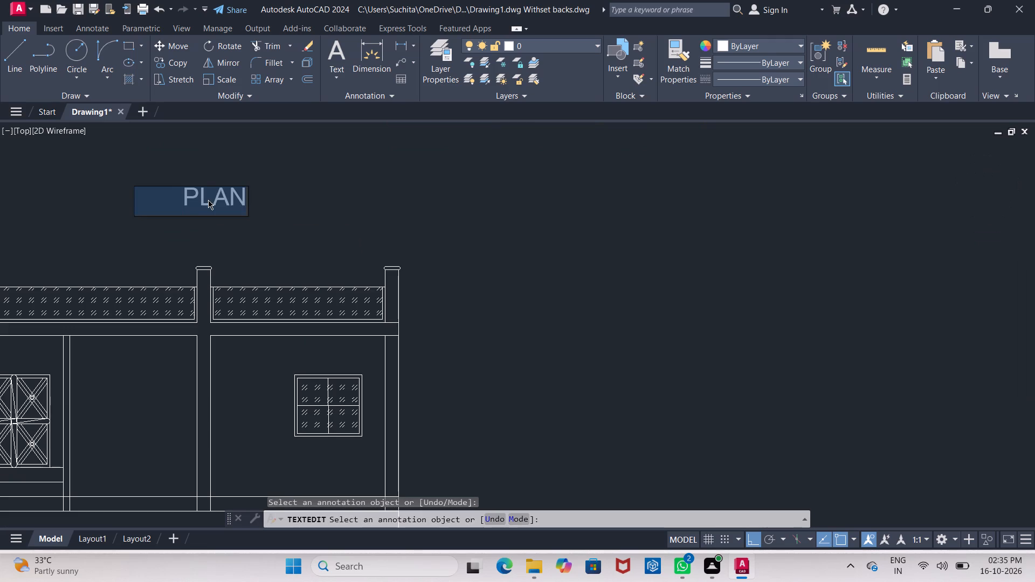
{"action": "left_click", "coordinate": [239, 200]}
{"action": "key", "text": "BackSpace"}
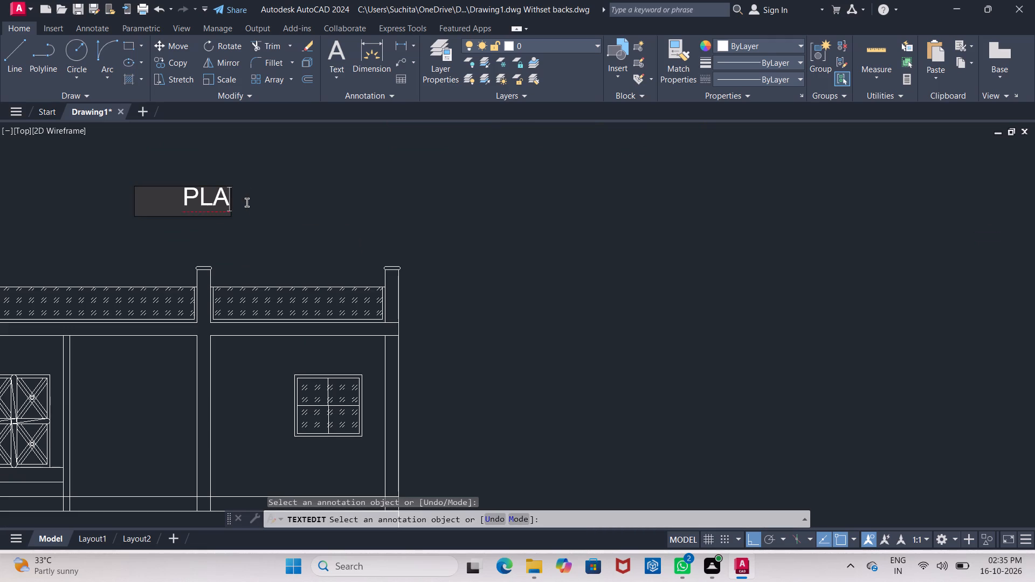
{"action": "key", "text": "BackSpace"}
{"action": "key", "text": "BackSpace"}
{"action": "key", "text": "BackSpace"}
{"action": "key", "text": "BackSpace"}
{"action": "key", "text": "BackSpace"}
{"action": "key", "text": "BackSpace"}
{"action": "key", "text": "BackSpace"}
{"action": "key", "text": "BackSpace"}
{"action": "key", "text": "BackSpace"}
{"action": "key", "text": "backslash"}
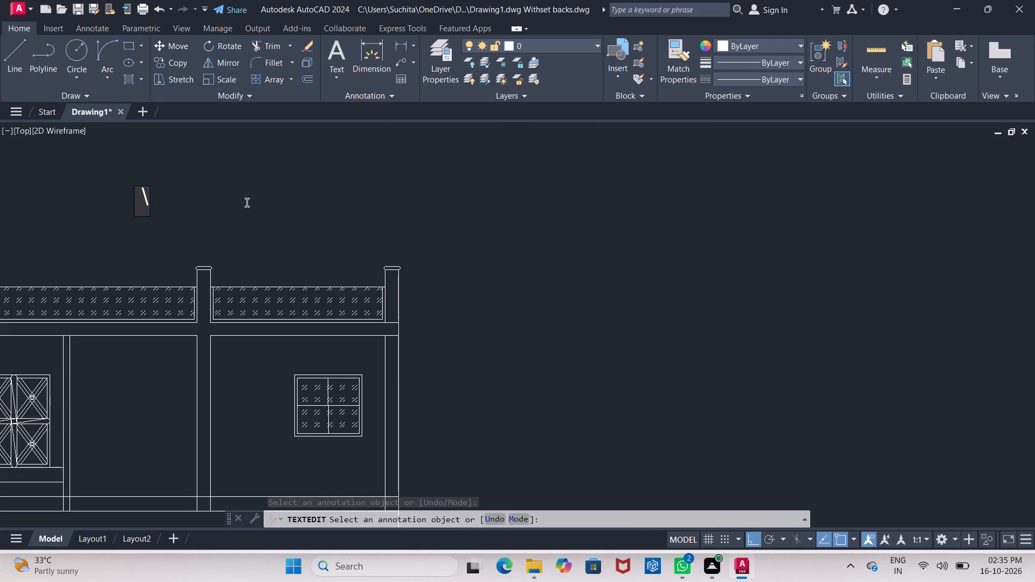
{"action": "key", "text": "BackSpace"}
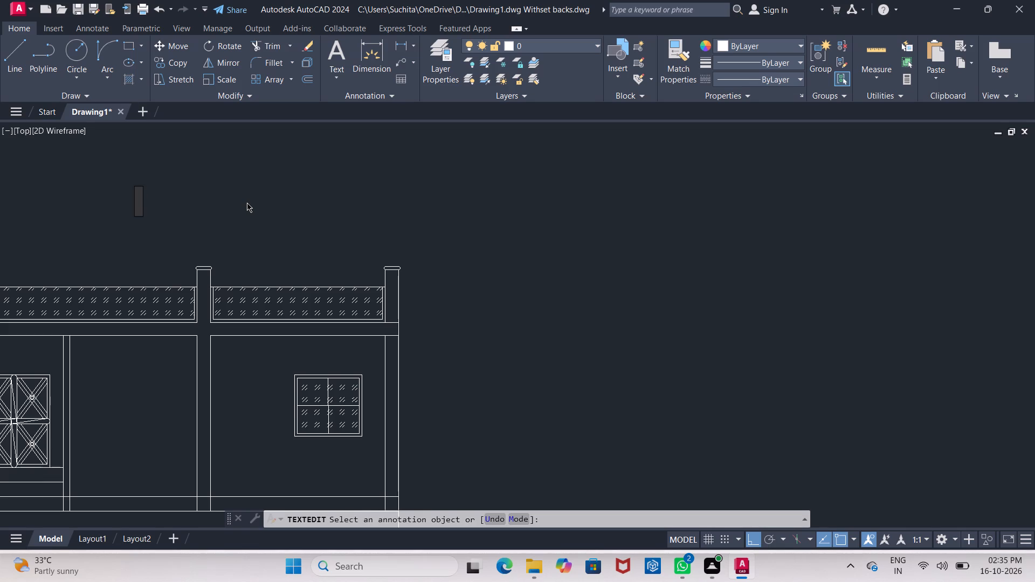
{"action": "key", "text": "f"}
{"action": "key", "text": "o"}
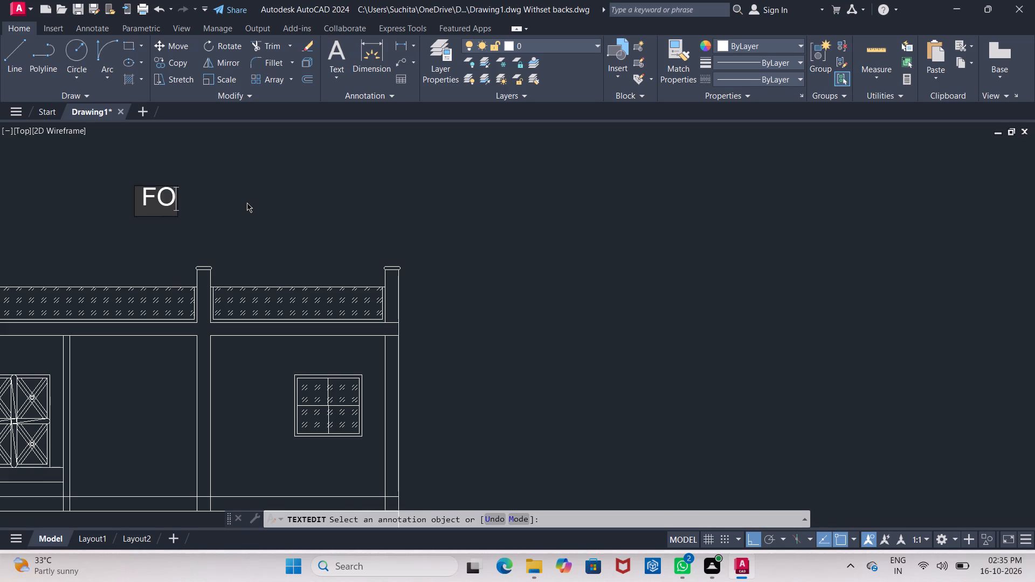
{"action": "key", "text": "BackSpace"}
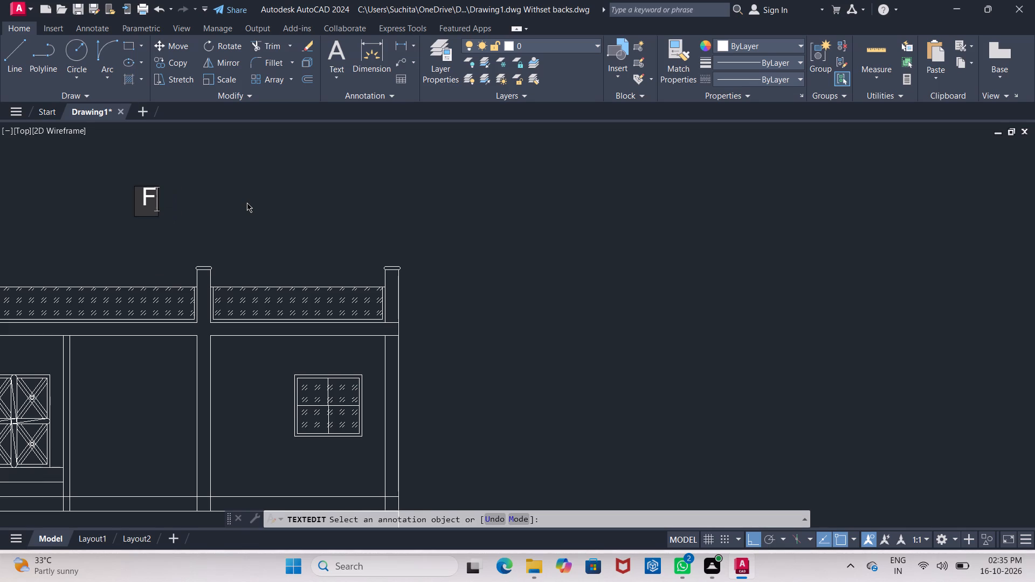
{"action": "type", "text": "RONT"}
{"action": "key", "text": "space"}
{"action": "type", "text": "ELEVATION FROM D"}
{"action": "key", "text": "Return"}
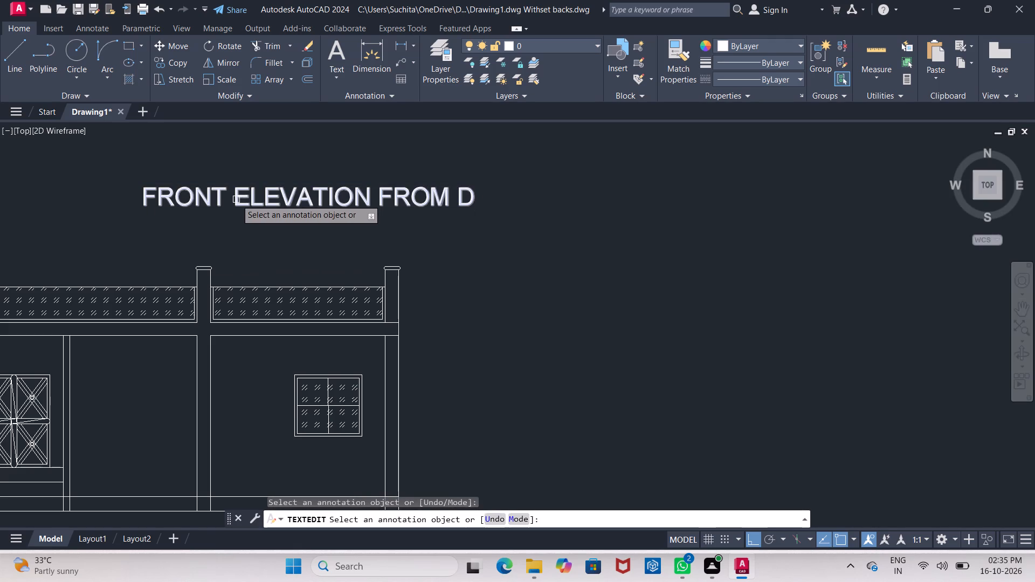
{"action": "key", "text": "Escape"}
Change the ending of the elevation title so that it reads FRONT ELEVATION FROM M.DOOR SIDE.
{"action": "left_click", "coordinate": [316, 191]}
{"action": "right_click", "coordinate": [316, 191]}
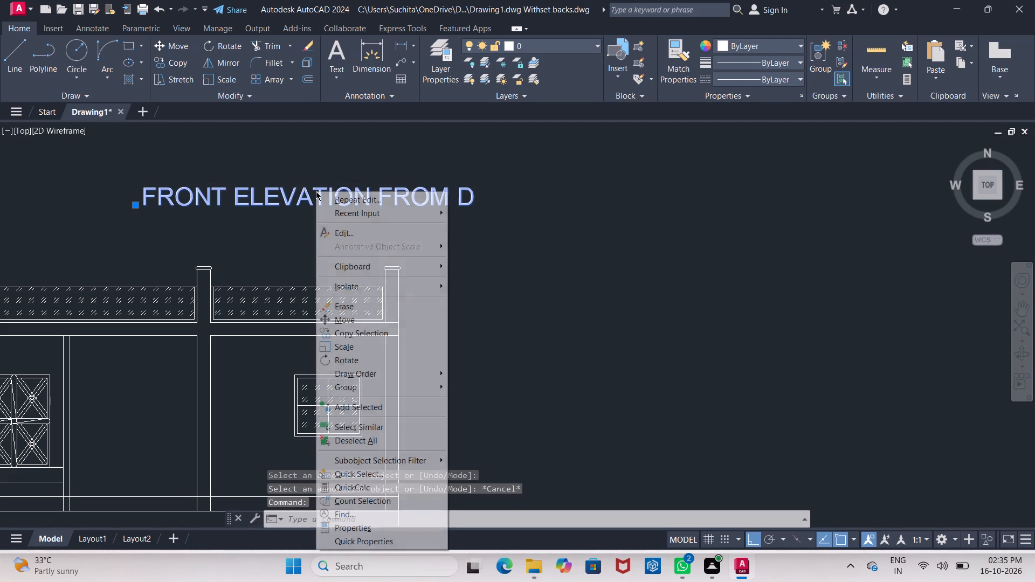
{"action": "left_click", "coordinate": [368, 232]}
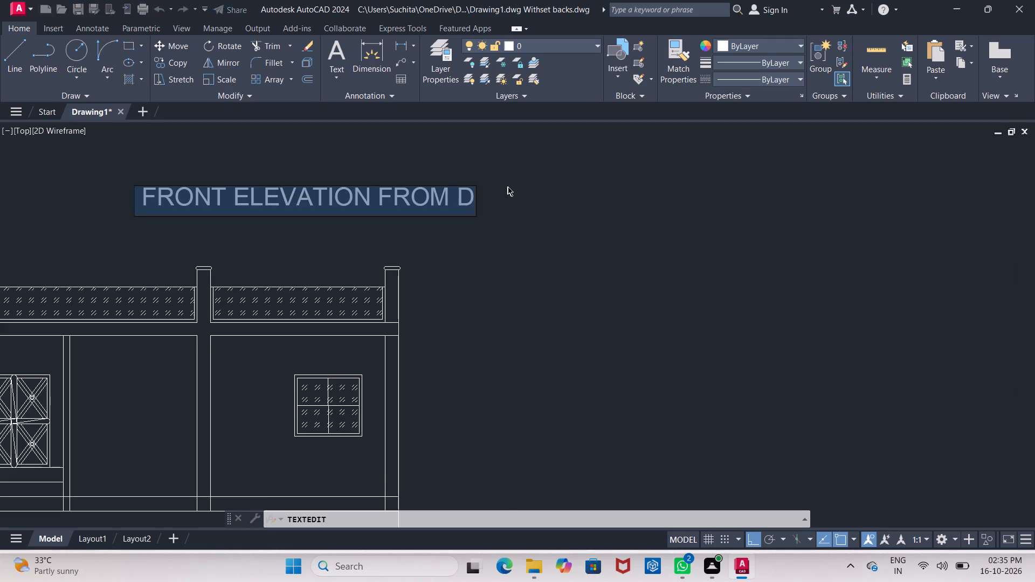
{"action": "left_click", "coordinate": [470, 199]}
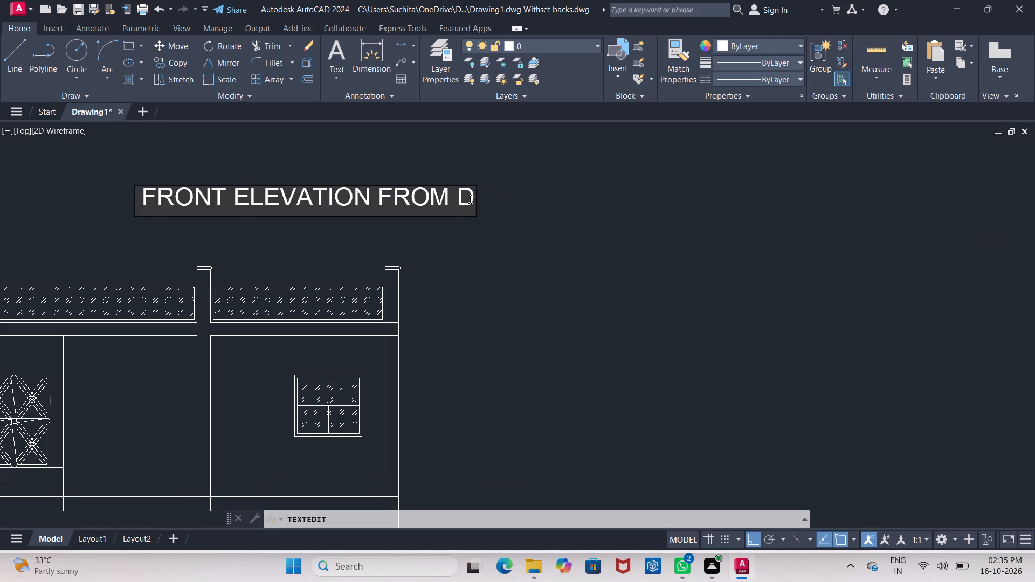
{"action": "key", "text": "BackSpace"}
{"action": "key", "text": "m"}
{"action": "key", "text": "period"}
{"action": "type", "text": "DOOR SIDE"}
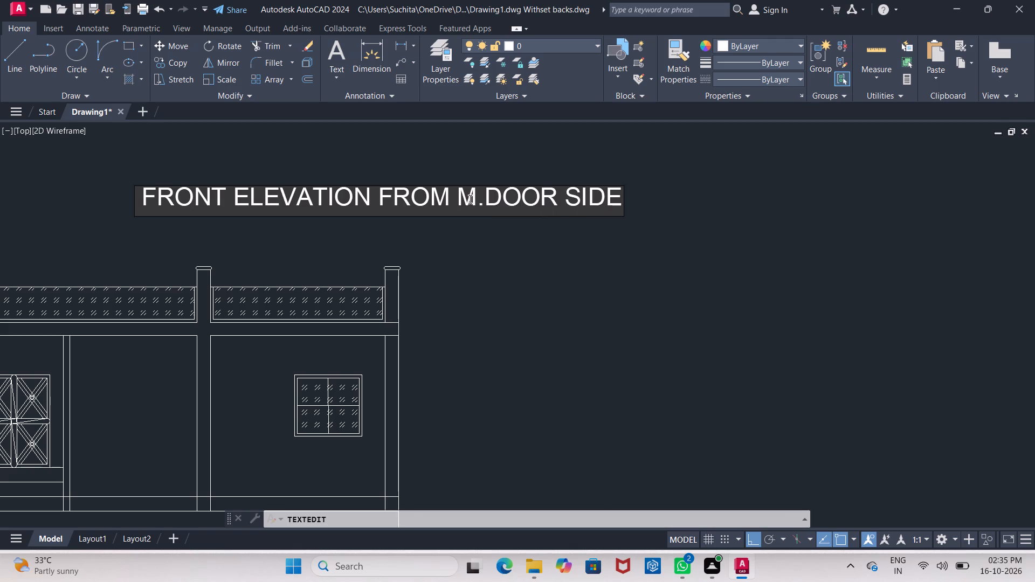
{"action": "left_click", "coordinate": [90, 207]}
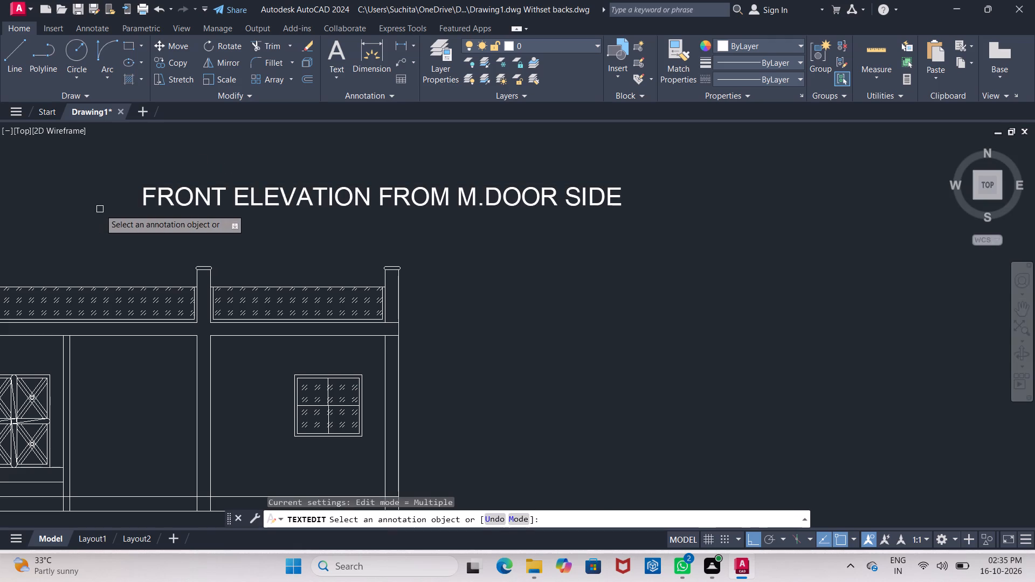
{"action": "key", "text": "Escape"}
Move the front elevation title horizontally left by a little over 9'-4" to sit above the elevation drawing.
{"action": "scroll", "coordinate": [118, 218], "scroll_direction": "down", "scroll_amount": 2}
{"action": "middle_click_drag", "start_coordinate": [118, 218], "coordinate": [208, 218]}
{"action": "left_click", "coordinate": [274, 210]}
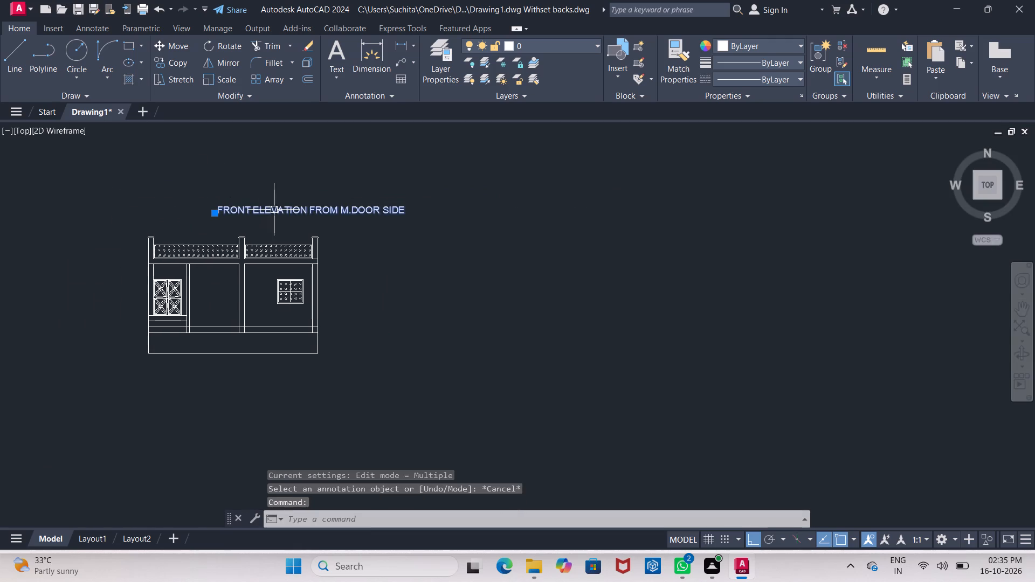
{"action": "left_click", "coordinate": [180, 46]}
{"action": "left_click", "coordinate": [333, 207]}
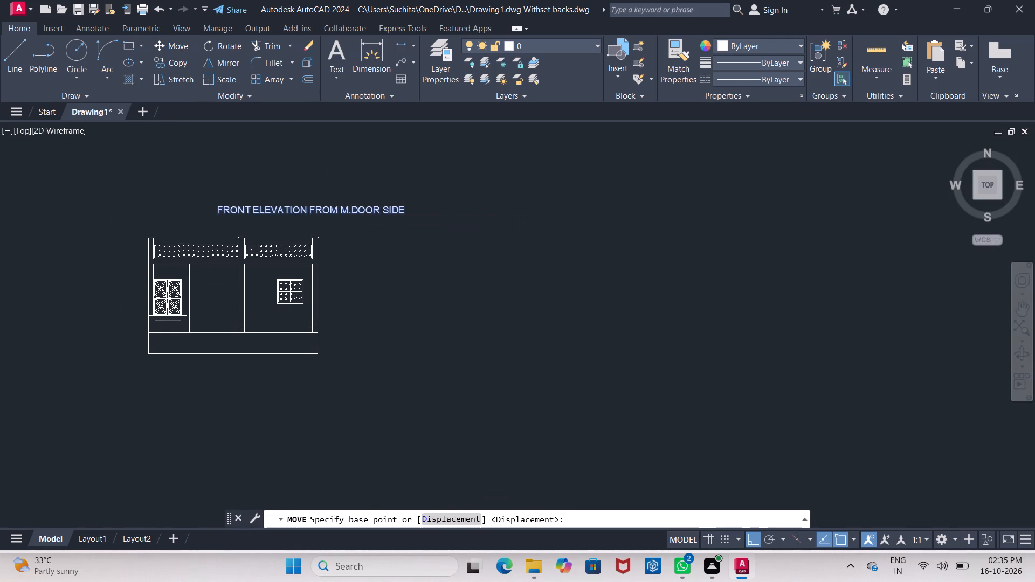
{"action": "left_click", "coordinate": [265, 209]}
{"action": "scroll", "coordinate": [305, 215], "scroll_direction": "down", "scroll_amount": 3}
{"action": "middle_click_drag", "start_coordinate": [328, 216], "coordinate": [312, 237]}
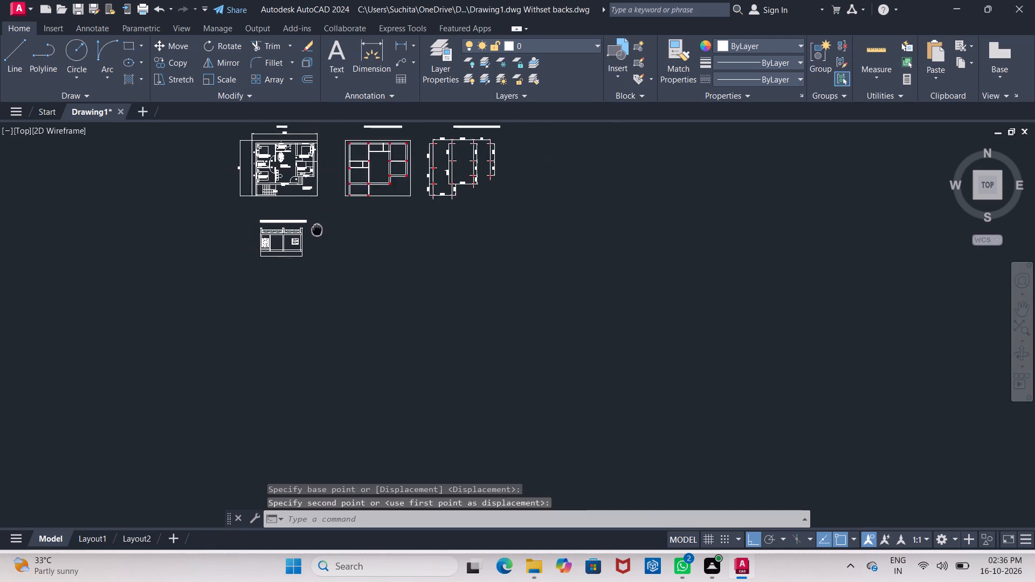
Move the PLINTH AND SLAB BEAM LAYOUT title slightly left so it sits centred above the beam layout.
{"action": "middle_click_drag", "start_coordinate": [312, 237], "coordinate": [301, 292]}
{"action": "scroll", "coordinate": [368, 206], "scroll_direction": "up", "scroll_amount": 3}
{"action": "middle_click_drag", "start_coordinate": [368, 203], "coordinate": [378, 229]}
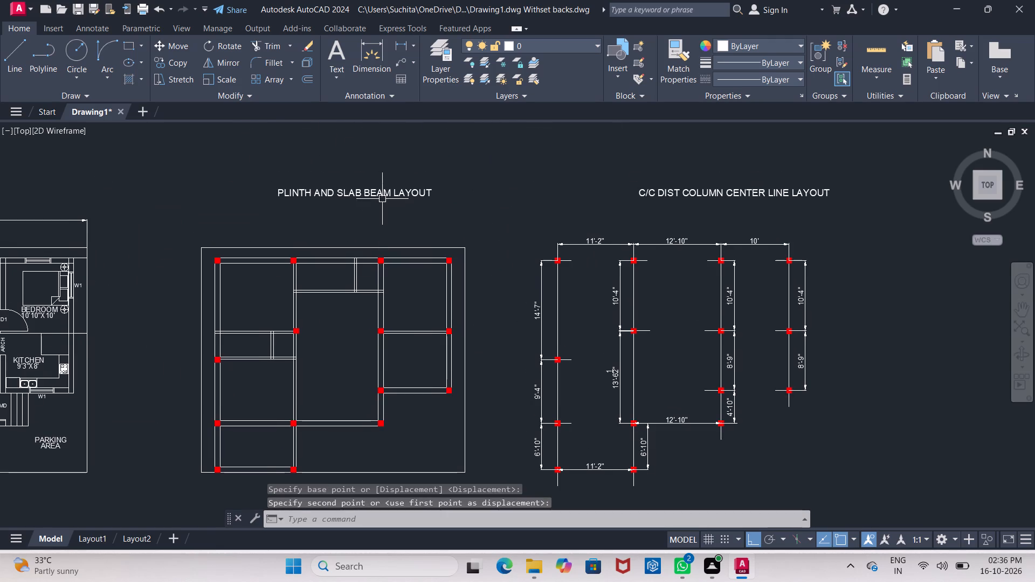
{"action": "left_click", "coordinate": [381, 196]}
{"action": "left_click", "coordinate": [180, 47]}
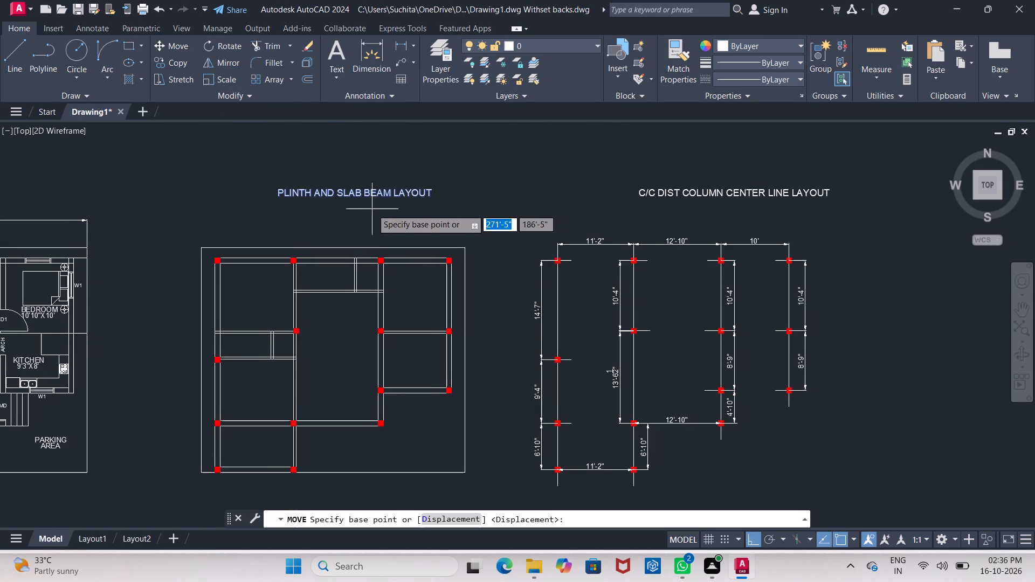
{"action": "left_click", "coordinate": [355, 196]}
{"action": "left_click", "coordinate": [335, 196]}
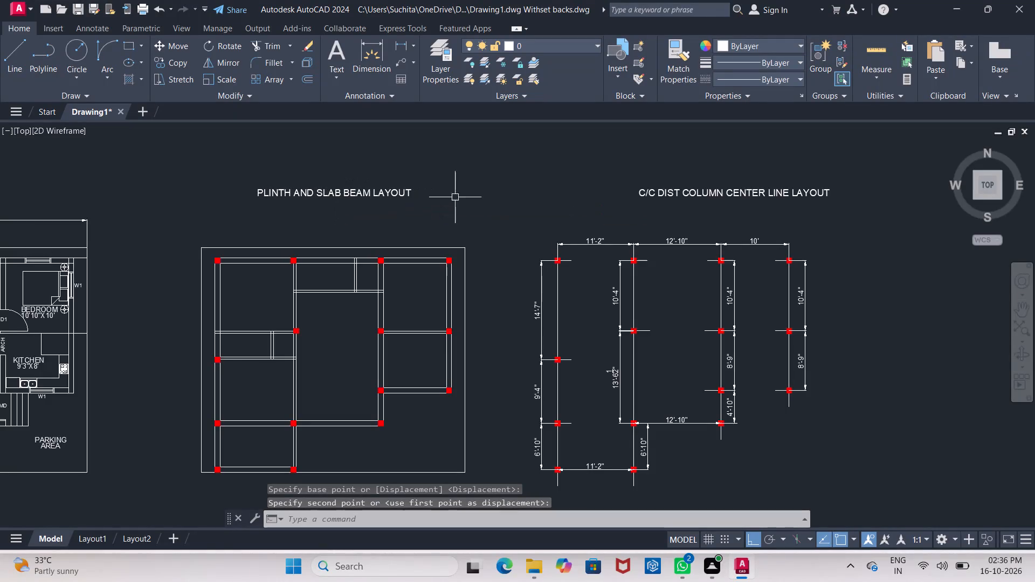
Move the C/C DIST COLUMN CENTER LINE LAYOUT title horizontally left by about 8'-0" above the column grid.
{"action": "middle_click_drag", "start_coordinate": [494, 197], "coordinate": [372, 188]}
{"action": "left_click", "coordinate": [571, 185]}
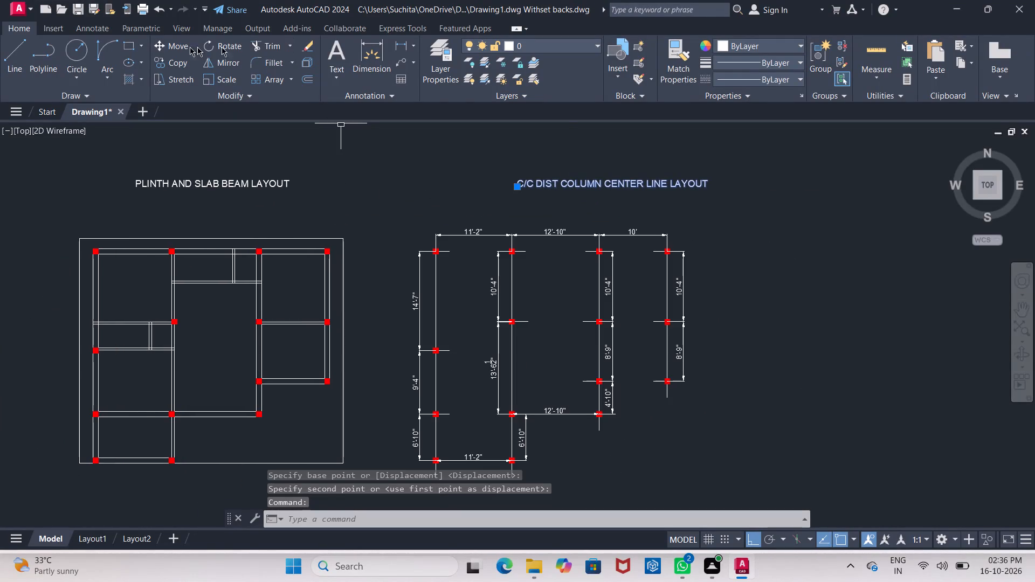
{"action": "left_click", "coordinate": [166, 44]}
{"action": "left_click", "coordinate": [603, 182]}
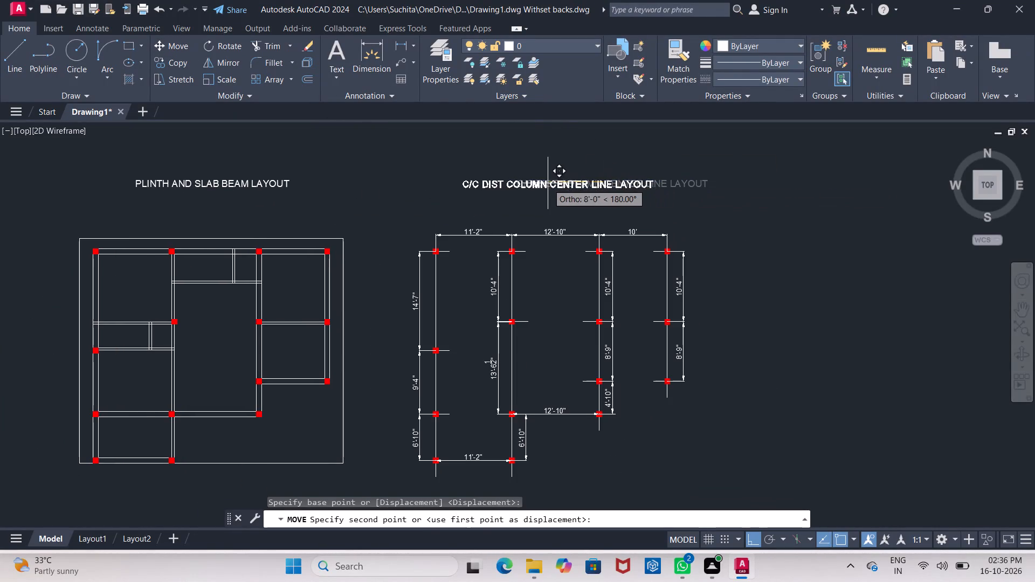
{"action": "left_click", "coordinate": [548, 183]}
Move the PARKING label, with Ortho off, from above AREA to just below the floor plan's lower boundary near the stairs.
{"action": "scroll", "coordinate": [552, 195], "scroll_direction": "down", "scroll_amount": 2}
{"action": "middle_click_drag", "start_coordinate": [554, 196], "coordinate": [631, 154]}
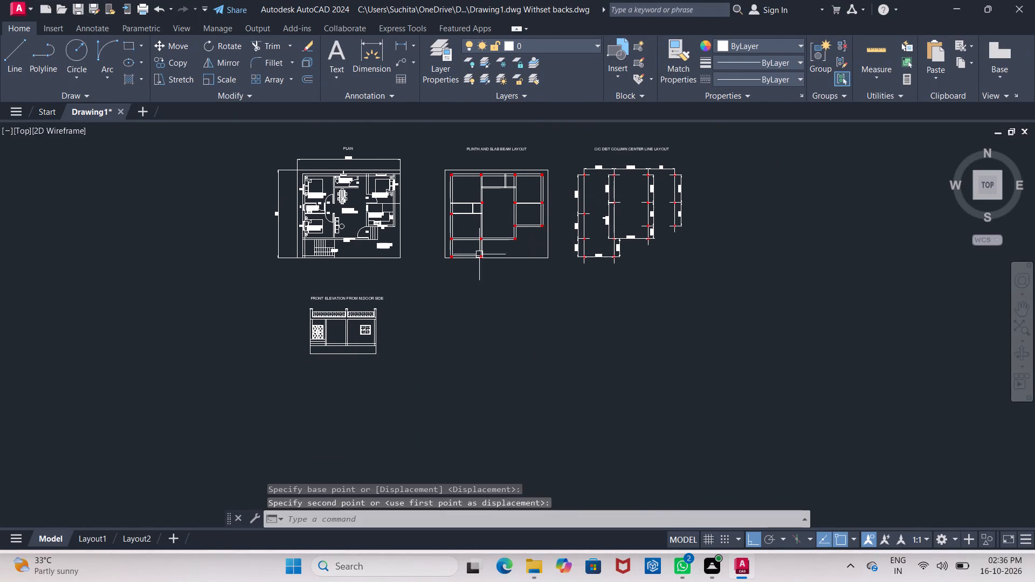
{"action": "scroll", "coordinate": [362, 265], "scroll_direction": "up", "scroll_amount": 2}
{"action": "middle_click_drag", "start_coordinate": [362, 261], "coordinate": [418, 198]}
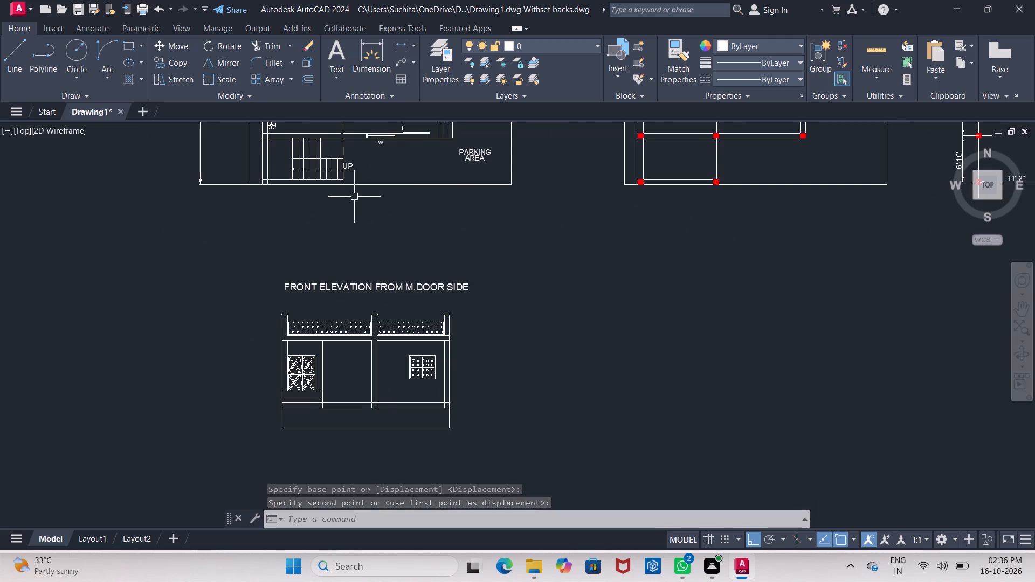
{"action": "middle_click_drag", "start_coordinate": [353, 197], "coordinate": [294, 217]}
{"action": "scroll", "coordinate": [417, 168], "scroll_direction": "up", "scroll_amount": 1}
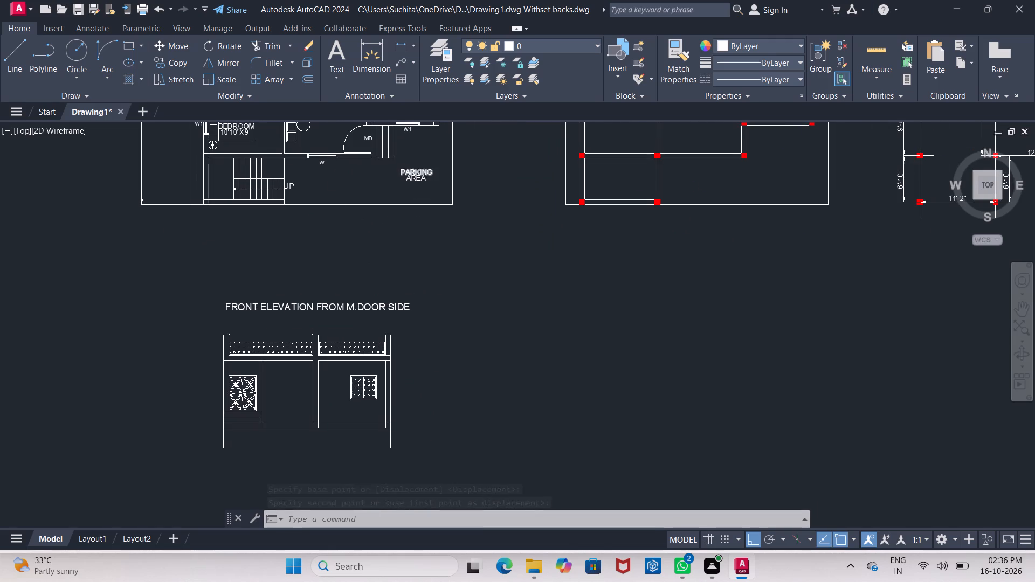
{"action": "scroll", "coordinate": [417, 168], "scroll_direction": "up", "scroll_amount": 1}
{"action": "left_click", "coordinate": [417, 172]}
{"action": "left_click", "coordinate": [163, 47]}
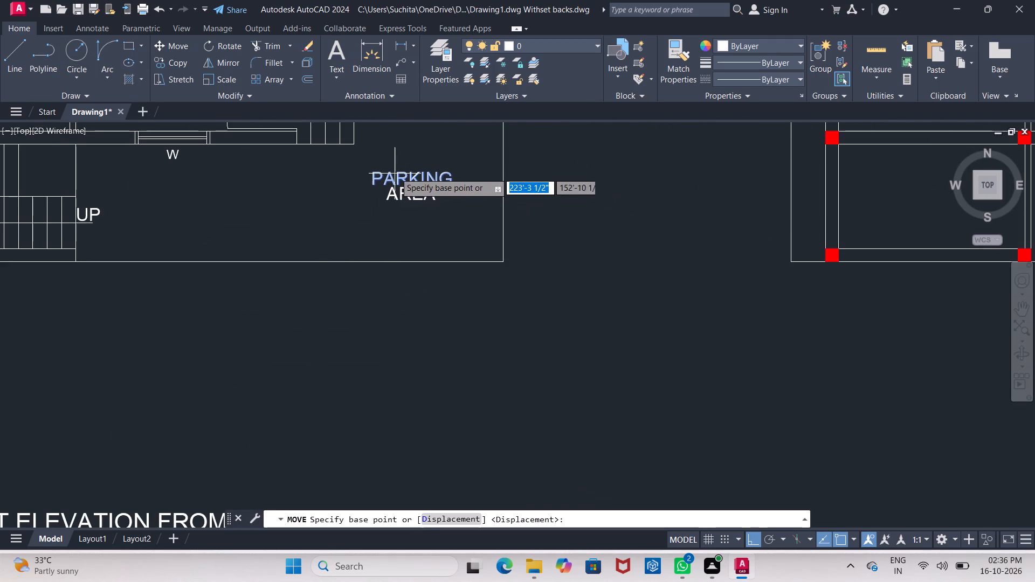
{"action": "left_click_drag", "start_coordinate": [395, 172], "coordinate": [393, 181]}
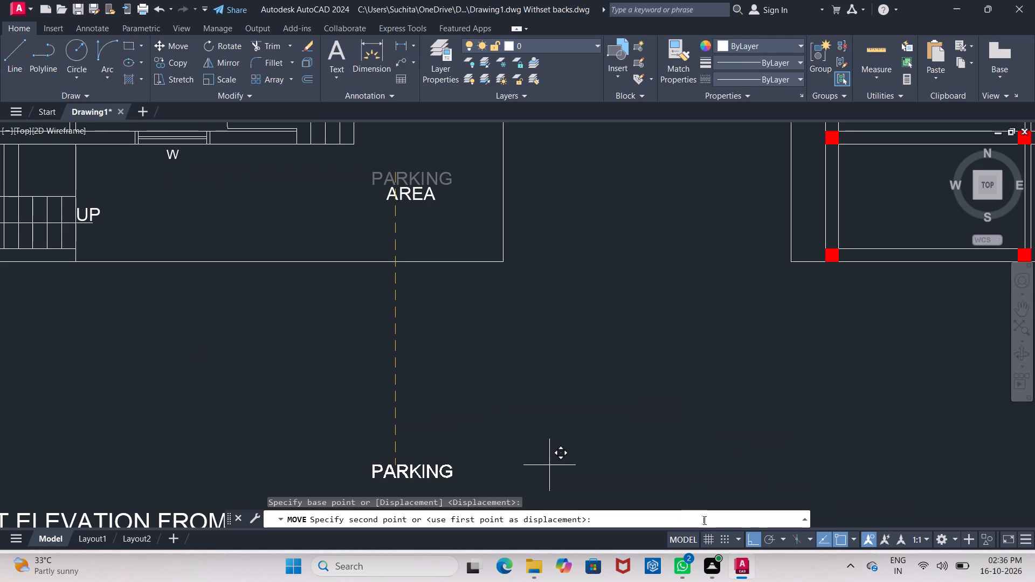
{"action": "left_click", "coordinate": [746, 538]}
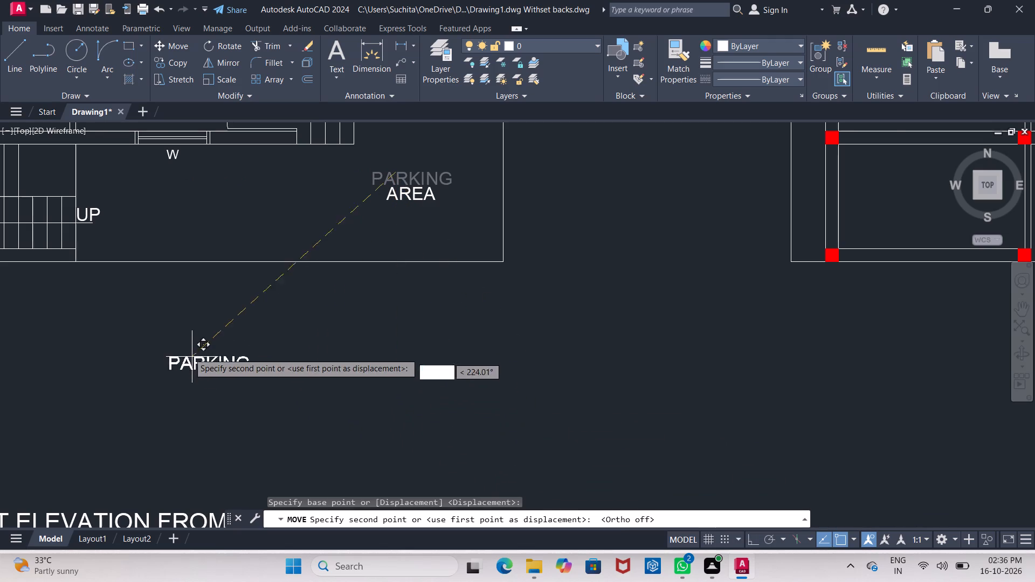
{"action": "left_click", "coordinate": [173, 281]}
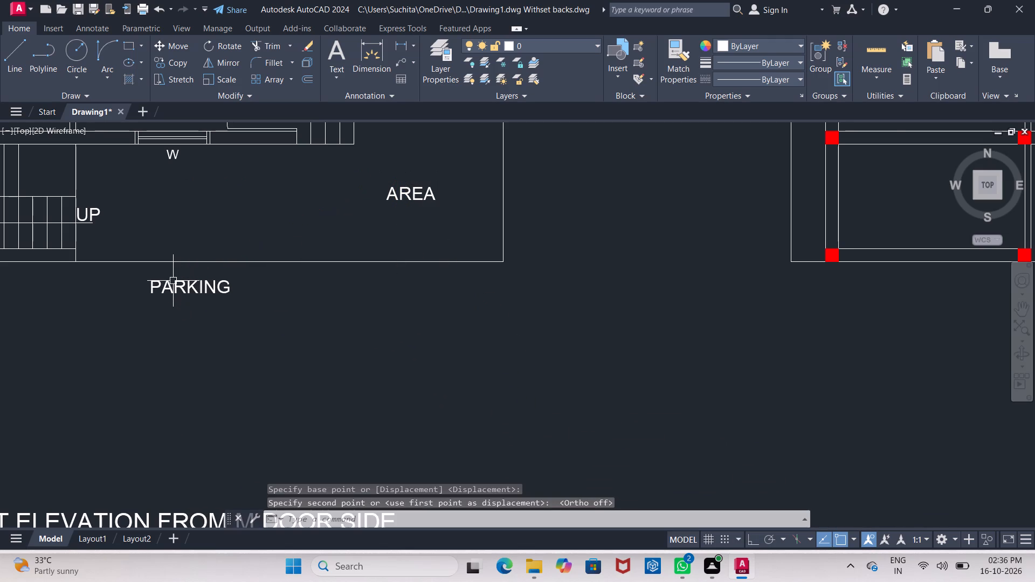
{"action": "key", "text": "Escape"}
Replace the moved PARKING label's text with WIDE ROAD and end the text edit.
{"action": "double_click", "coordinate": [180, 285]}
{"action": "left_click", "coordinate": [180, 285]}
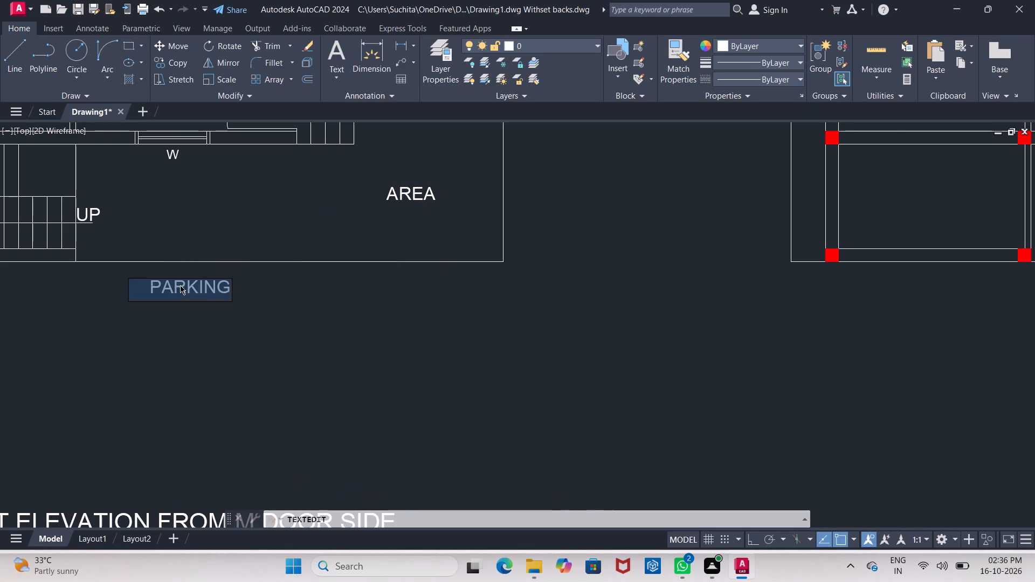
{"action": "left_click", "coordinate": [229, 288]}
{"action": "key", "text": "BackSpace"}
{"action": "key", "text": "BackSpace"}
{"action": "key", "text": "BackSpace"}
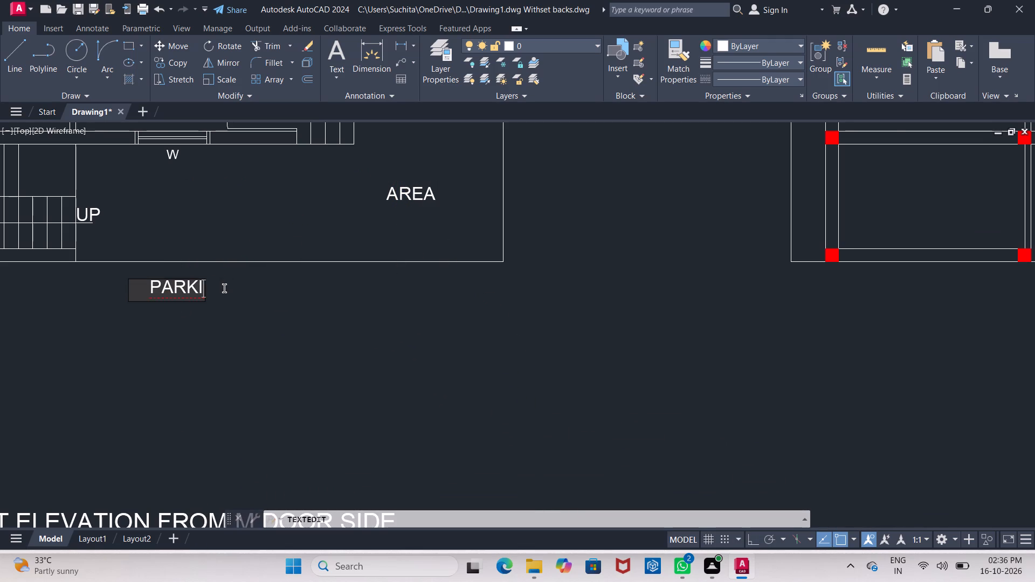
{"action": "key", "text": "BackSpace"}
{"action": "key", "text": "BackSpace"}
{"action": "key", "text": "BackSpace"}
{"action": "key", "text": "BackSpace"}
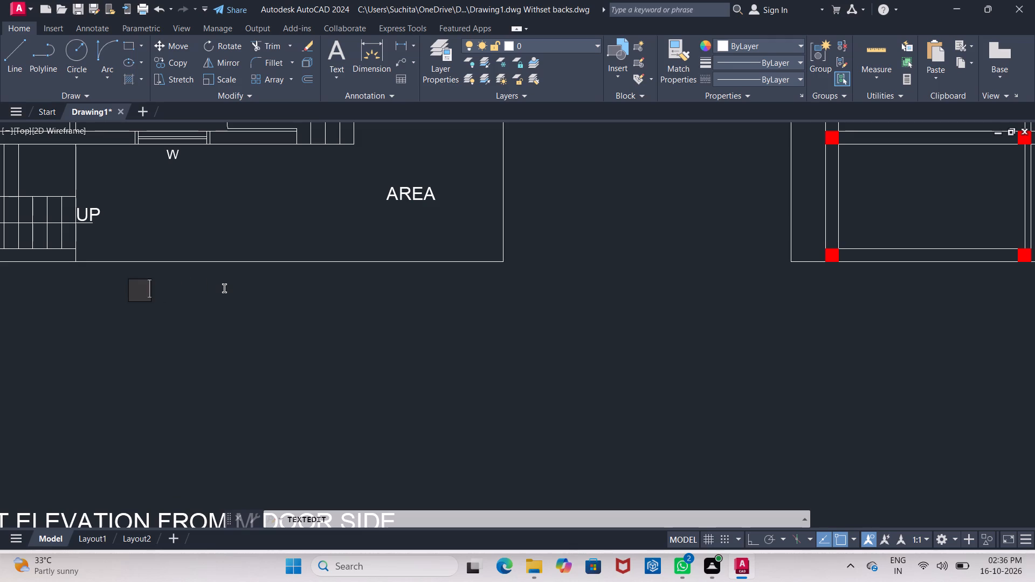
{"action": "type", "text": "RO"}
{"action": "type", "text": "AD"}
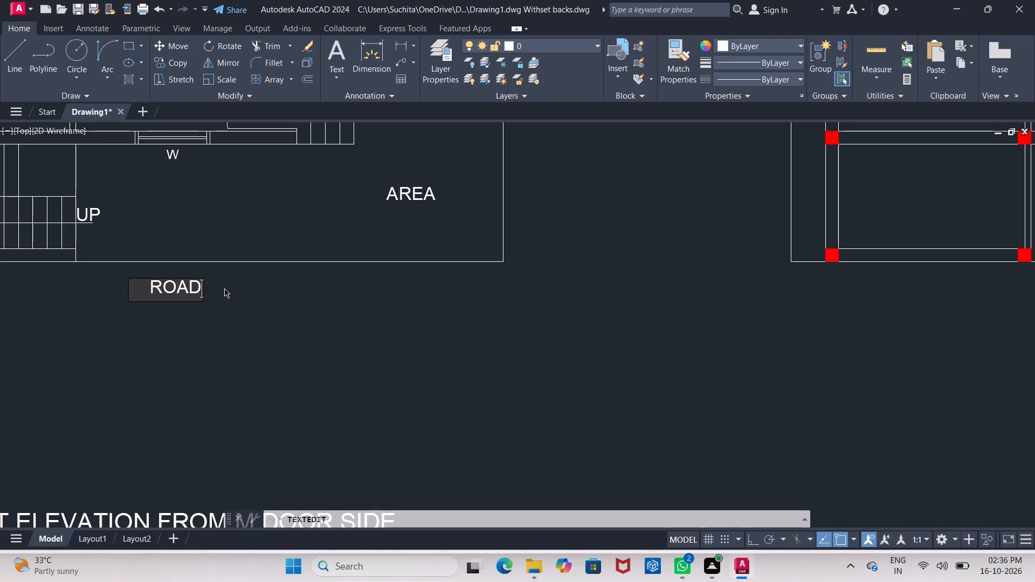
{"action": "key", "text": "BackSpace"}
{"action": "key", "text": "BackSpace"}
{"action": "key", "text": "BackSpace"}
{"action": "key", "text": "BackSpace"}
{"action": "type", "text": "WIDE ROAD"}
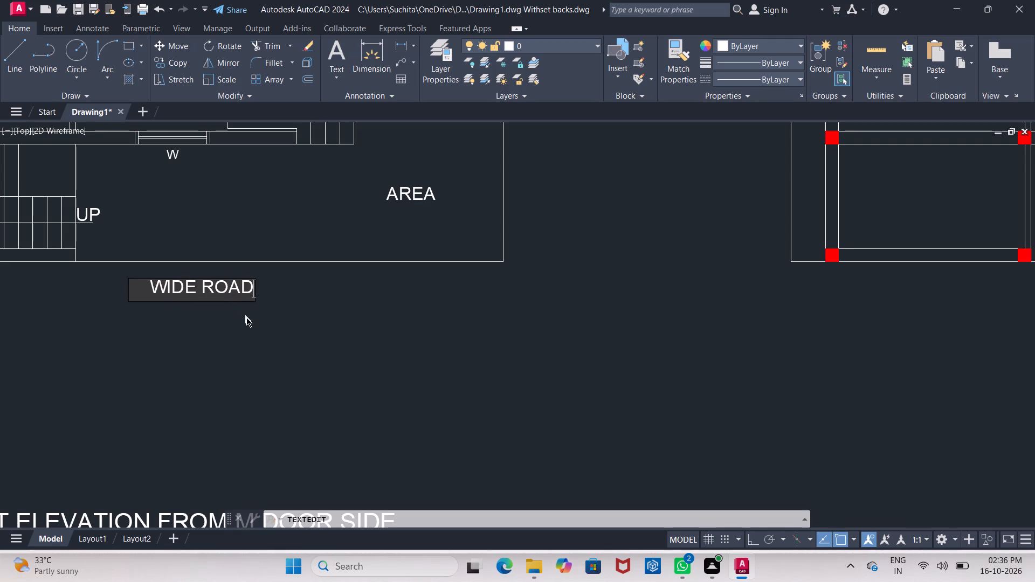
{"action": "left_click", "coordinate": [250, 321]}
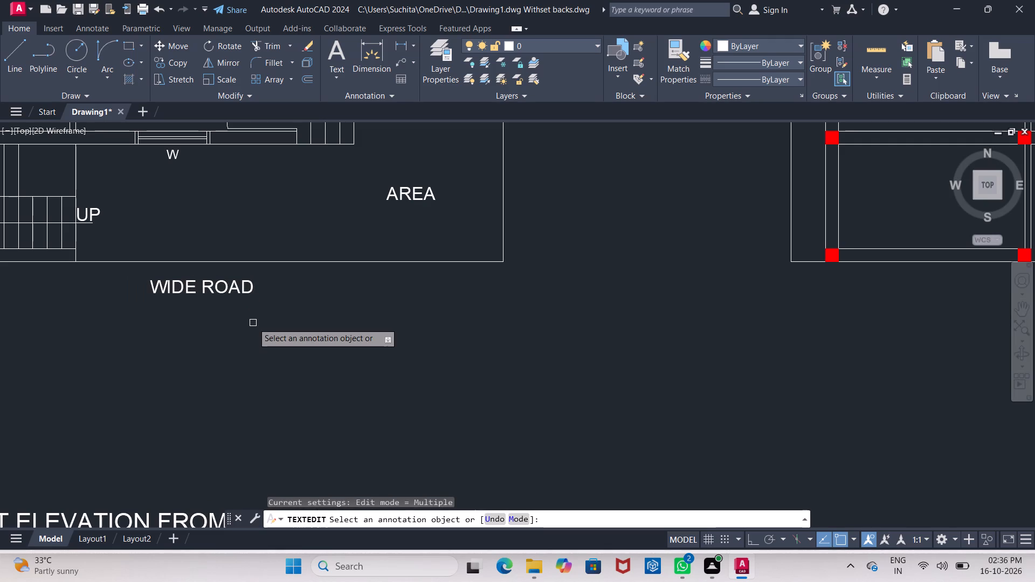
{"action": "key", "text": "Escape"}
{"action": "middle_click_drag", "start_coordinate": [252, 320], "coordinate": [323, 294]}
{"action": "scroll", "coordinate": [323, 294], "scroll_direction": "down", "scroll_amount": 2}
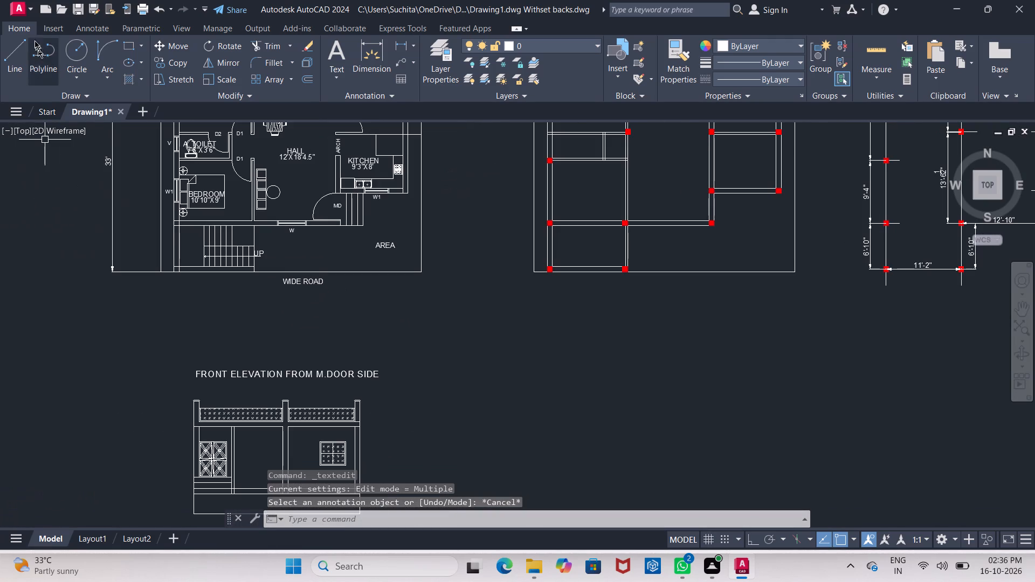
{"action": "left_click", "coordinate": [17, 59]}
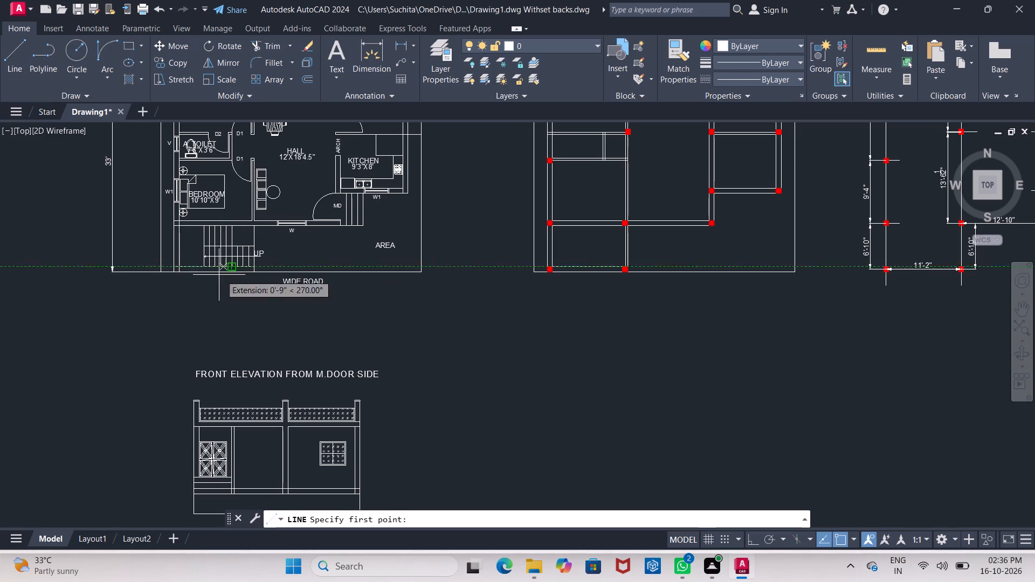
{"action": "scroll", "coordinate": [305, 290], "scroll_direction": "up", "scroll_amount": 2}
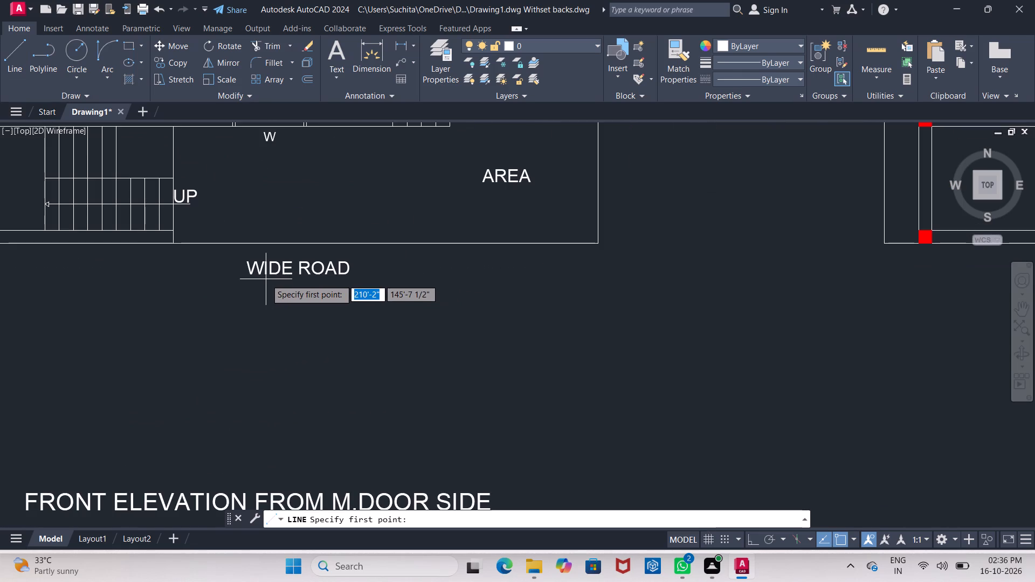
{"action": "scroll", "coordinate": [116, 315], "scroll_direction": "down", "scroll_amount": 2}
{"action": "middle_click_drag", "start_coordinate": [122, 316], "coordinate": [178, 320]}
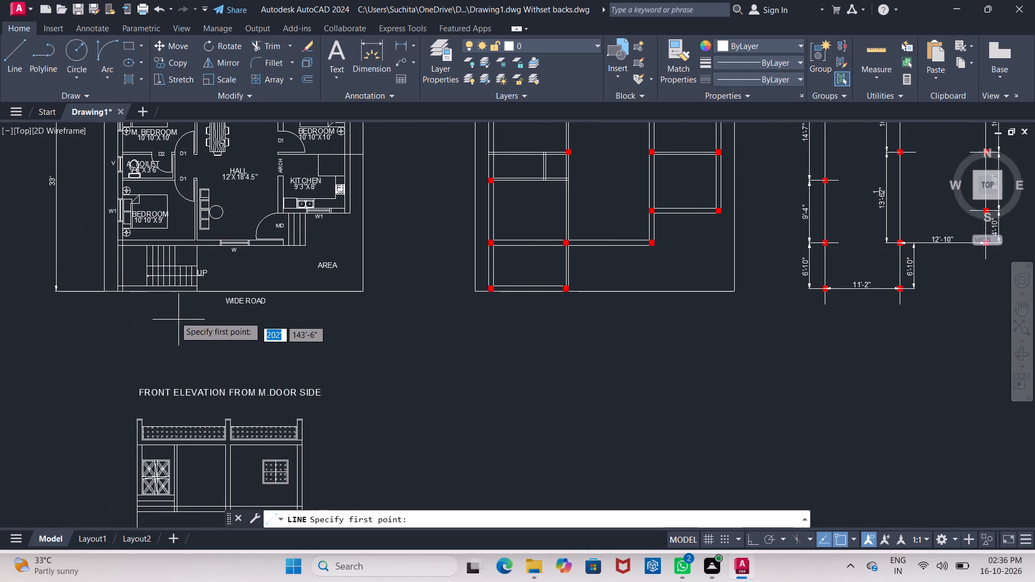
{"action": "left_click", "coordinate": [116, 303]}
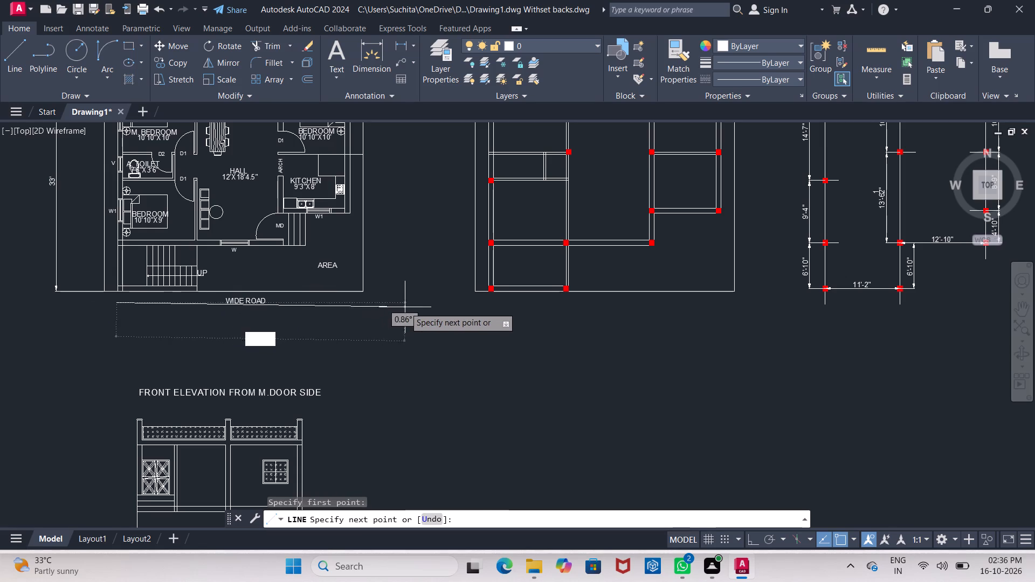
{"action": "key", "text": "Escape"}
Draw a horizontal line about 37'-9" long beneath the WIDE ROAD label, with Ortho on.
{"action": "left_click", "coordinate": [14, 59]}
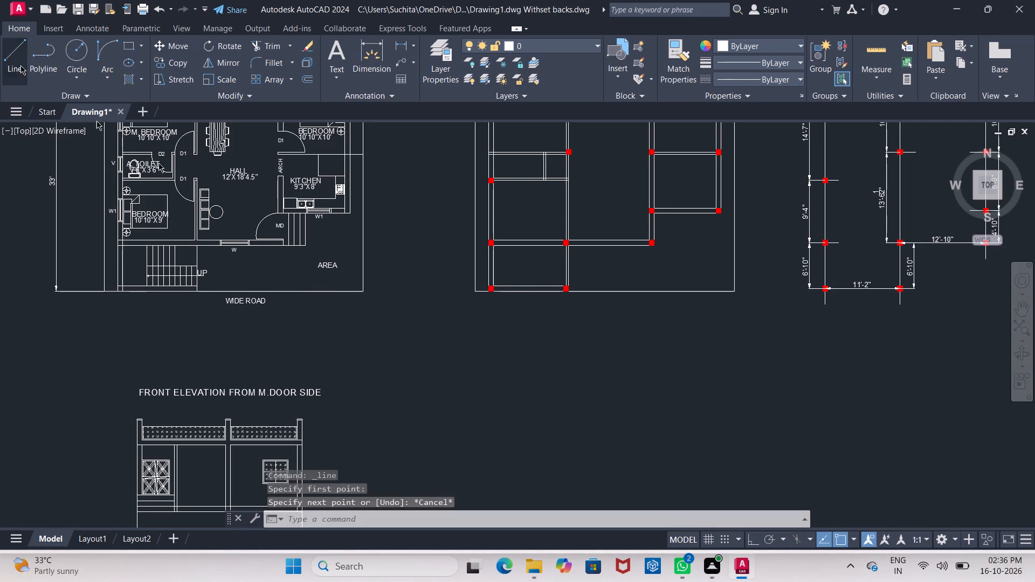
{"action": "left_click", "coordinate": [748, 539]}
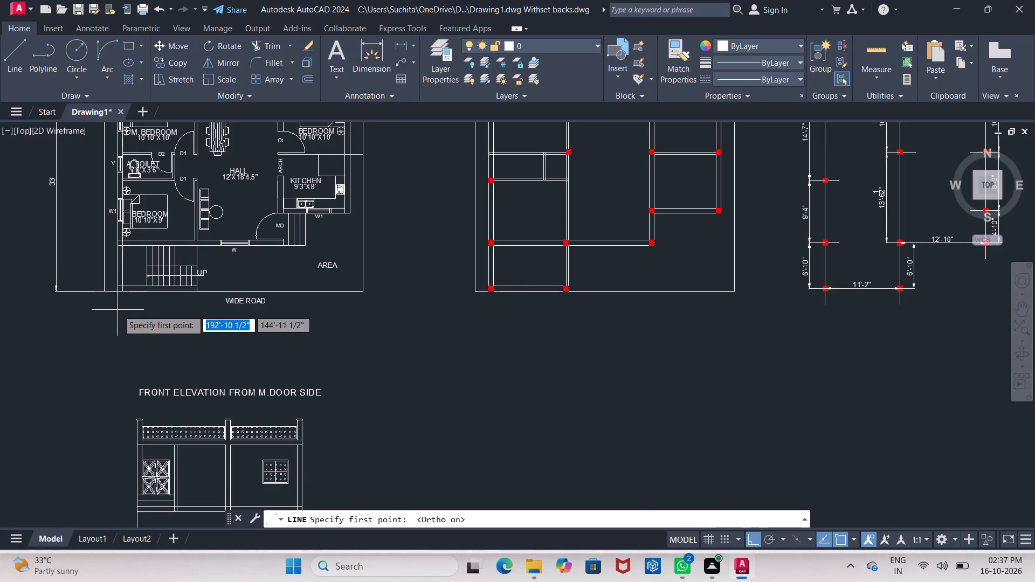
{"action": "left_click_drag", "start_coordinate": [118, 308], "coordinate": [140, 309]}
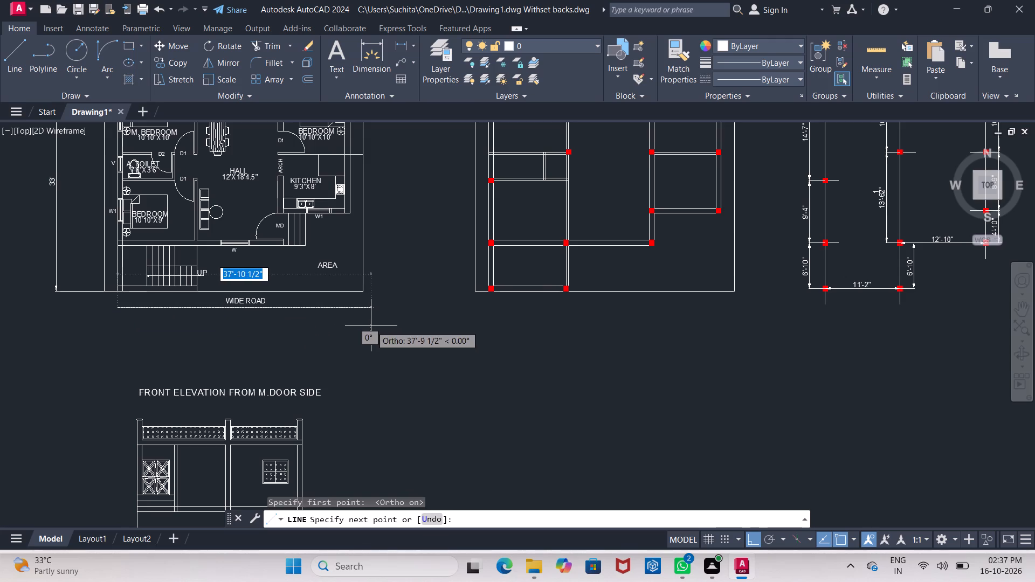
{"action": "left_click", "coordinate": [371, 325]}
{"action": "key", "text": "Escape"}
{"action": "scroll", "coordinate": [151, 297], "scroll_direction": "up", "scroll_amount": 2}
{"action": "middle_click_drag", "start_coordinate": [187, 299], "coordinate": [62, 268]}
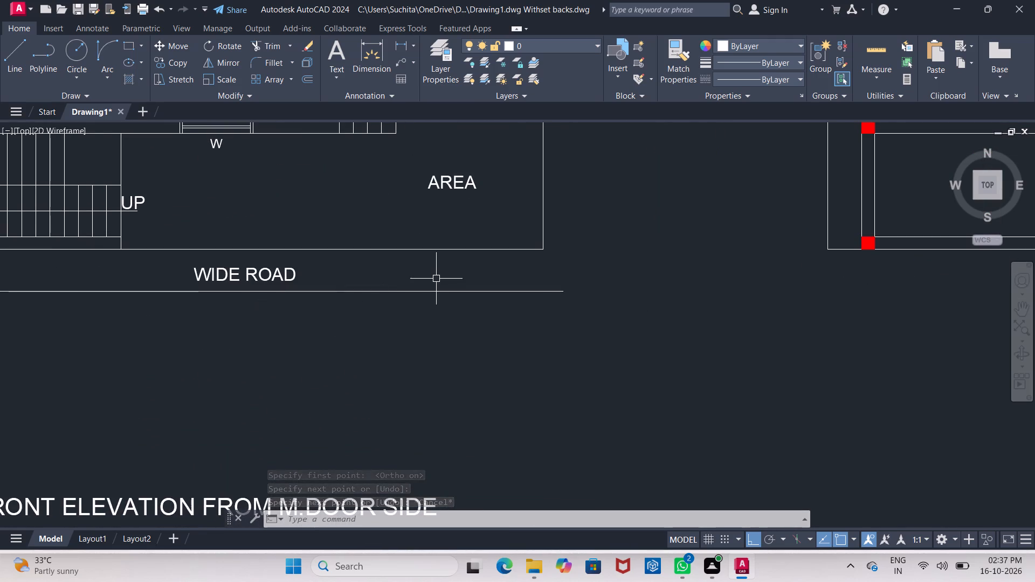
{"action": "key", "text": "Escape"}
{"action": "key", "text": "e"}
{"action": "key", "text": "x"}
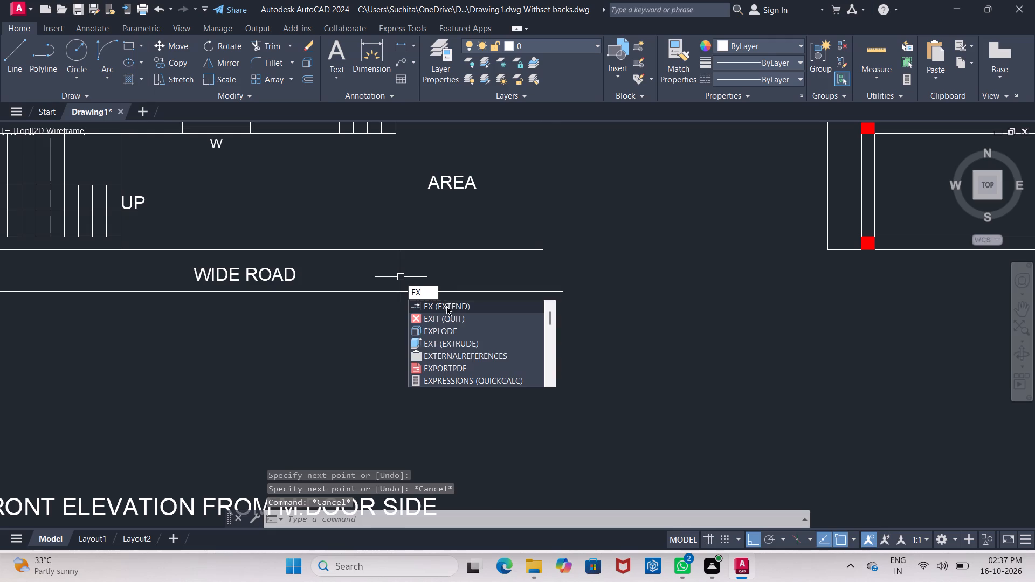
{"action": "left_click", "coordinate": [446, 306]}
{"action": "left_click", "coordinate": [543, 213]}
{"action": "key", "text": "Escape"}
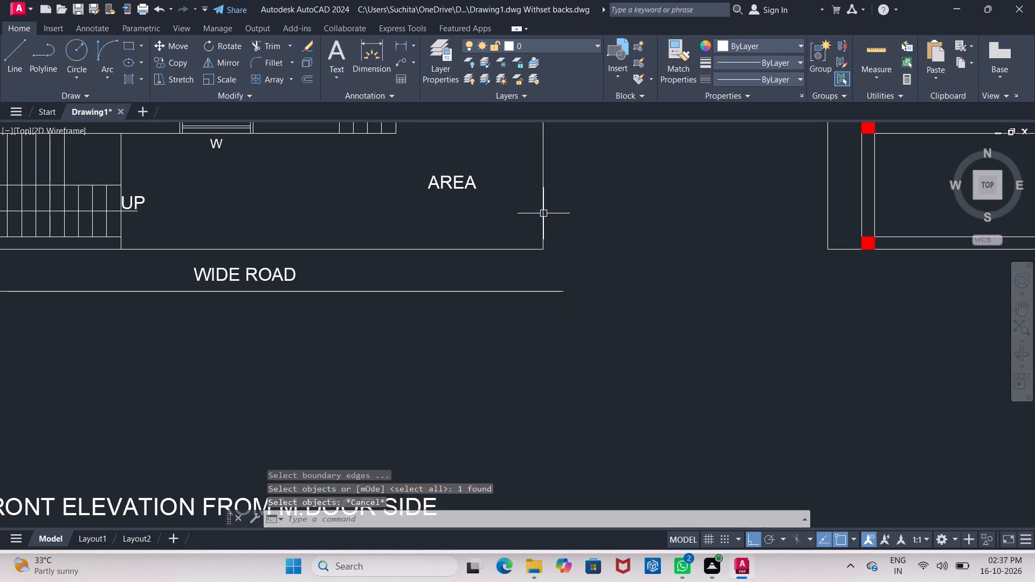
Extend the floor plan's right boundary line down to the new road line.
{"action": "key", "text": "e"}
{"action": "key", "text": "x"}
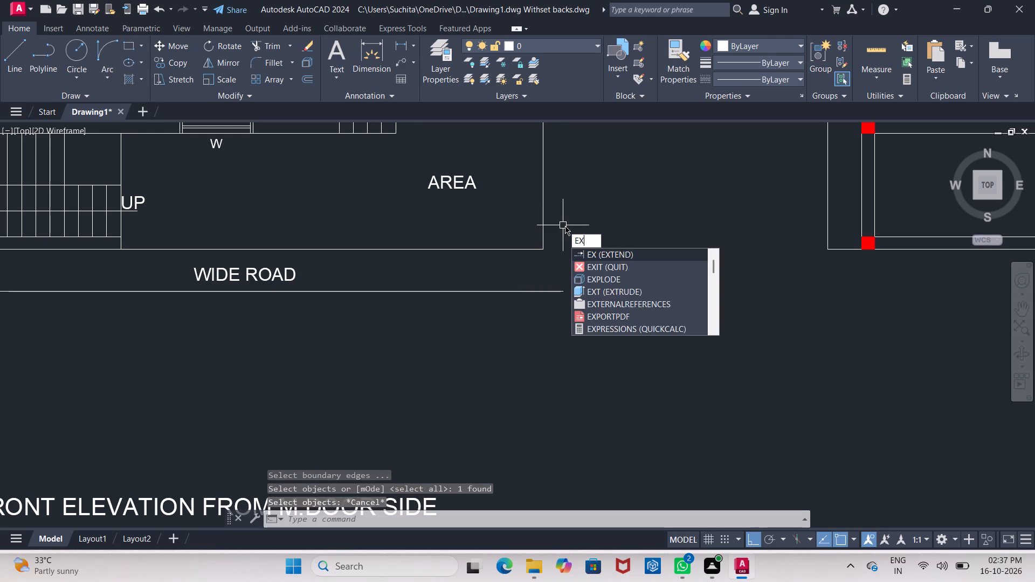
{"action": "key", "text": "Return"}
{"action": "key", "text": "Return"}
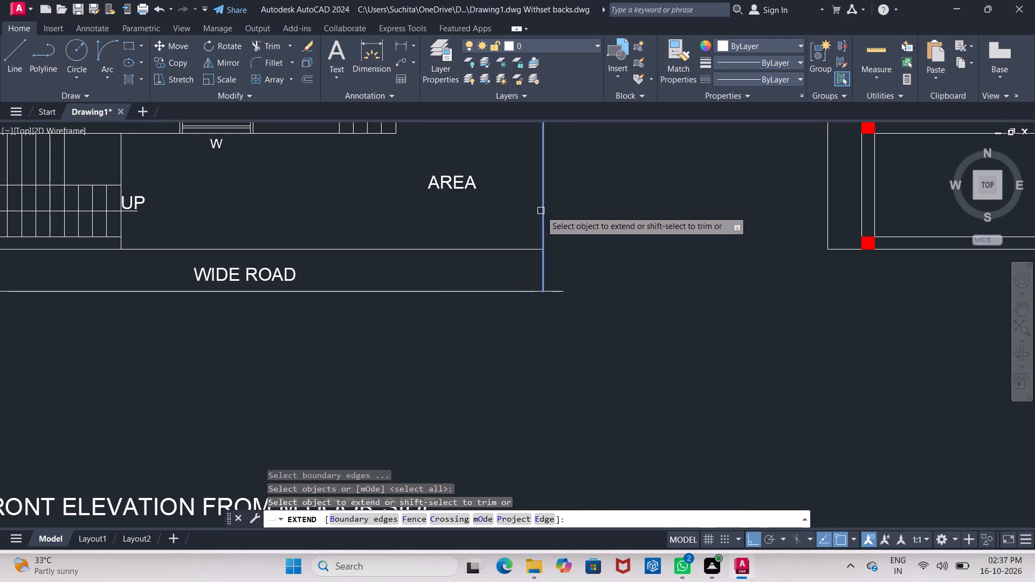
{"action": "left_click", "coordinate": [541, 211]}
{"action": "key", "text": "Escape"}
Trim the road line's overhang past the plan's right boundary and the boundary segment between the plan and the road line.
{"action": "key", "text": "r"}
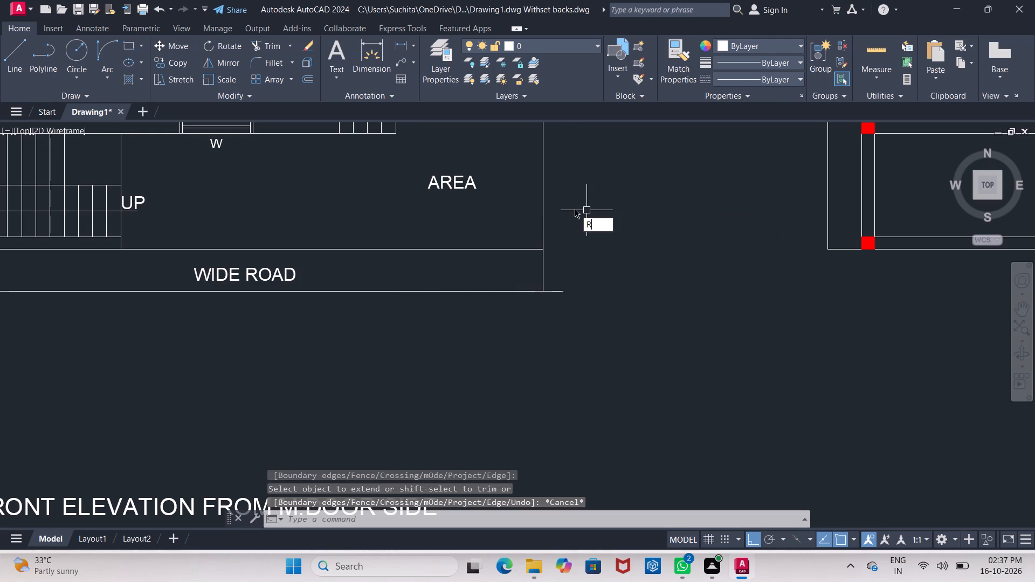
{"action": "key", "text": "Escape"}
{"action": "type", "text": "TR"}
{"action": "key", "text": "Return"}
{"action": "key", "text": "Return"}
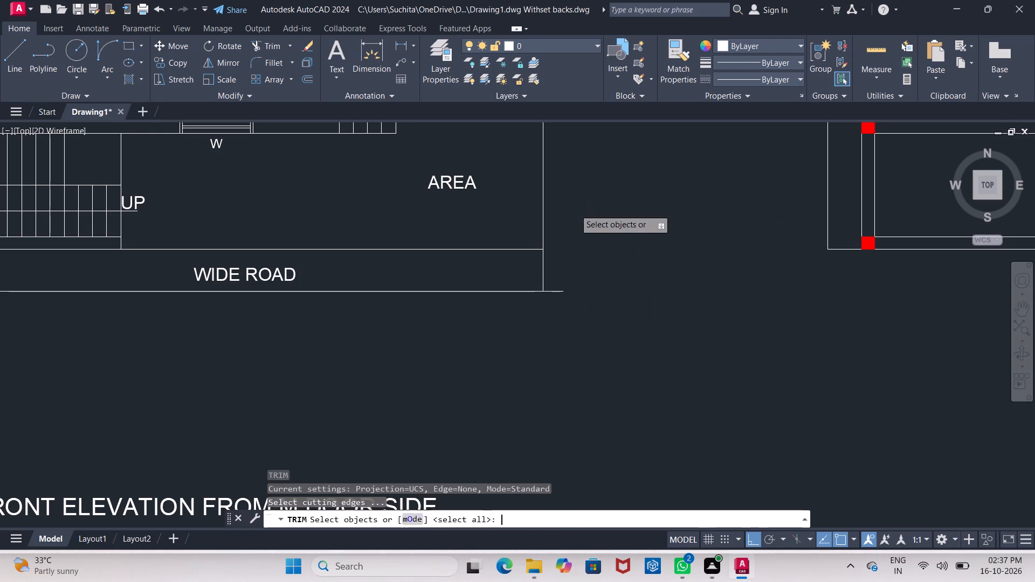
{"action": "left_click", "coordinate": [560, 275]}
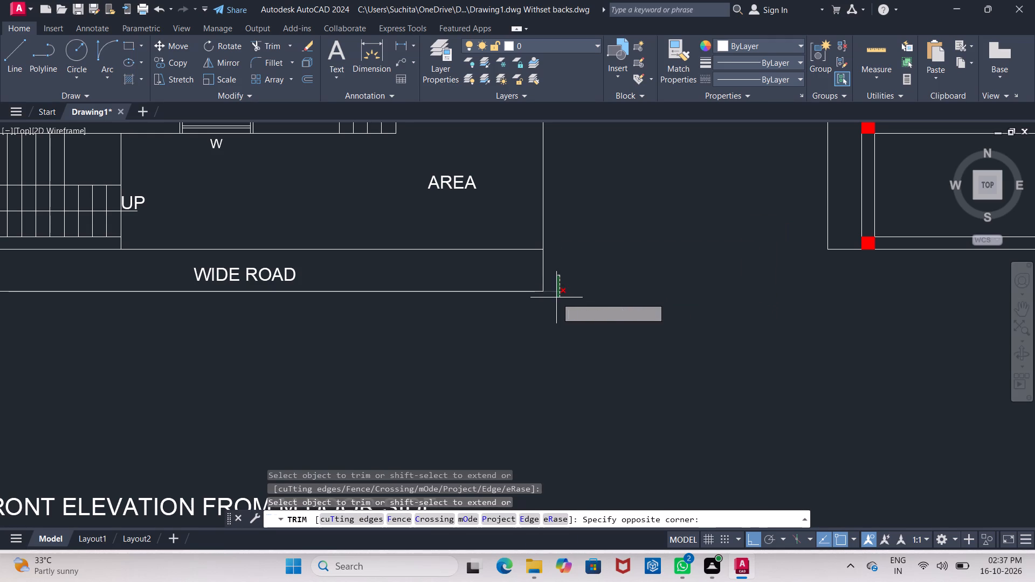
{"action": "left_click", "coordinate": [556, 297]}
{"action": "scroll", "coordinate": [557, 306], "scroll_direction": "down", "scroll_amount": 2}
{"action": "middle_click_drag", "start_coordinate": [594, 327], "coordinate": [627, 328]}
{"action": "scroll", "coordinate": [463, 328], "scroll_direction": "up", "scroll_amount": 1}
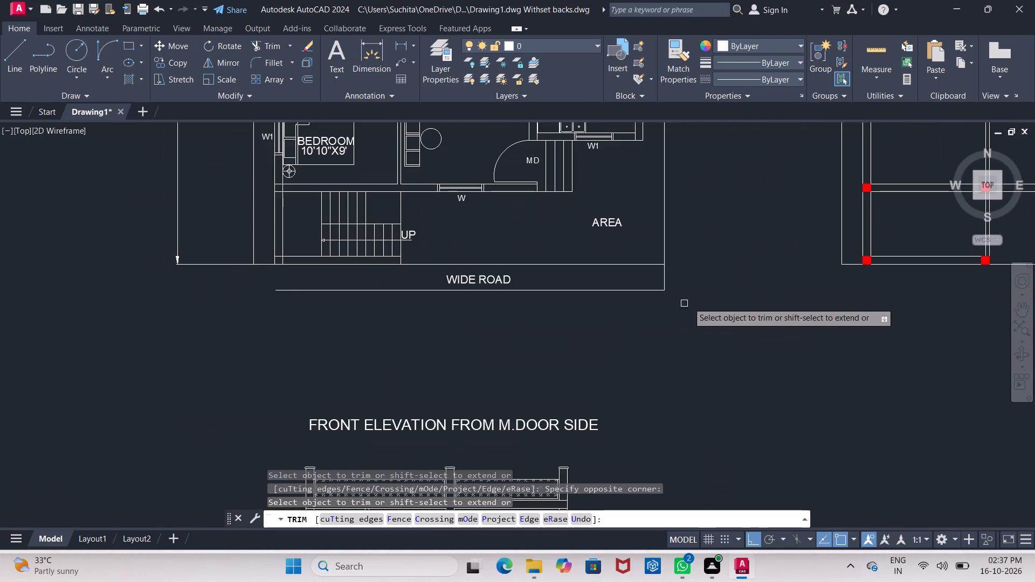
{"action": "left_click", "coordinate": [665, 276]}
{"action": "key", "text": "Escape"}
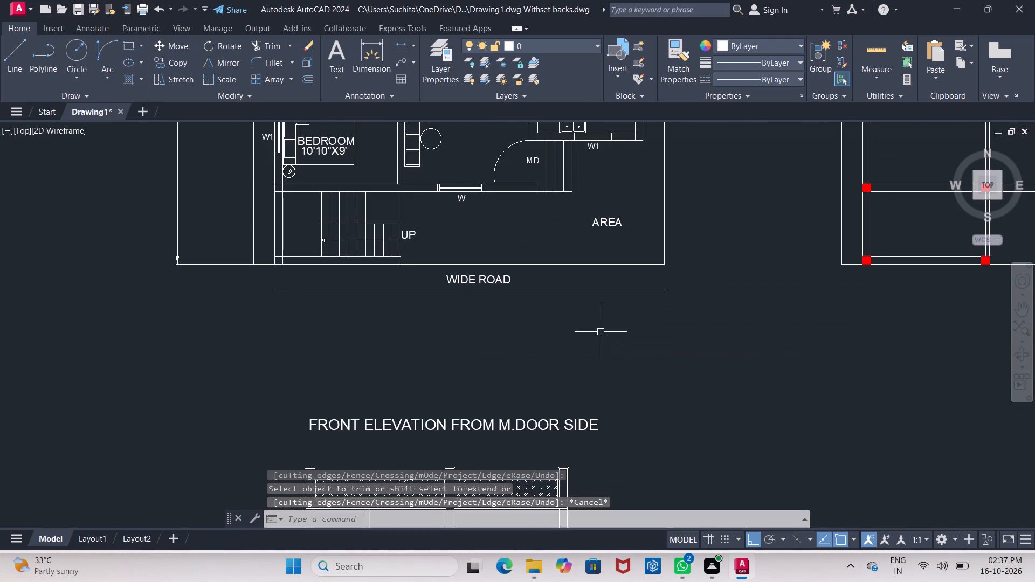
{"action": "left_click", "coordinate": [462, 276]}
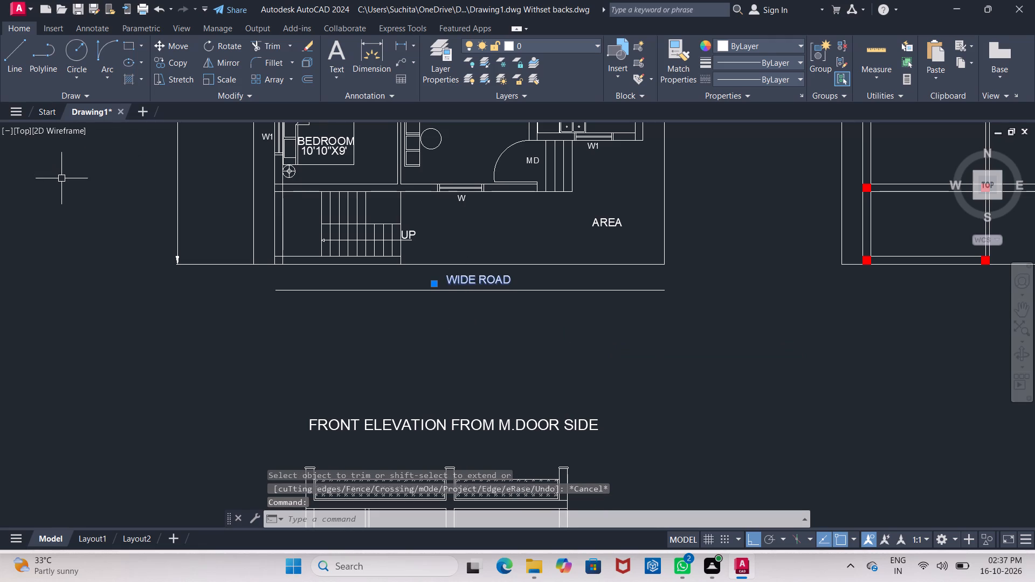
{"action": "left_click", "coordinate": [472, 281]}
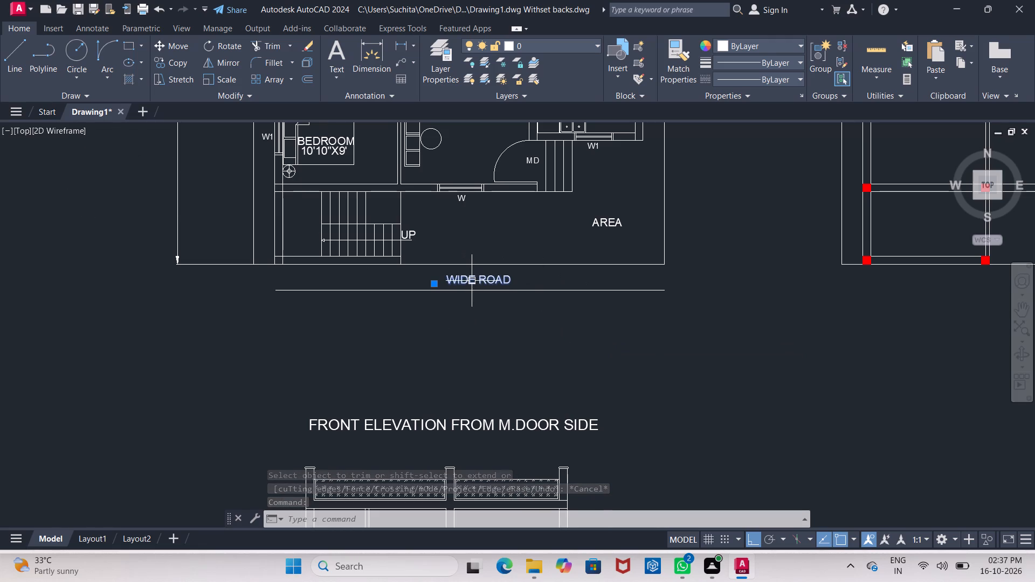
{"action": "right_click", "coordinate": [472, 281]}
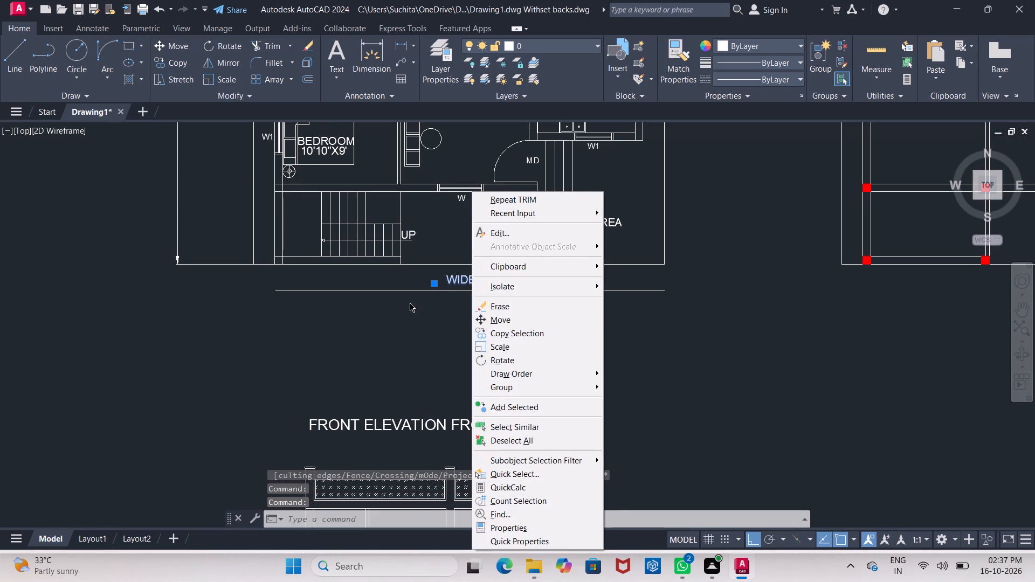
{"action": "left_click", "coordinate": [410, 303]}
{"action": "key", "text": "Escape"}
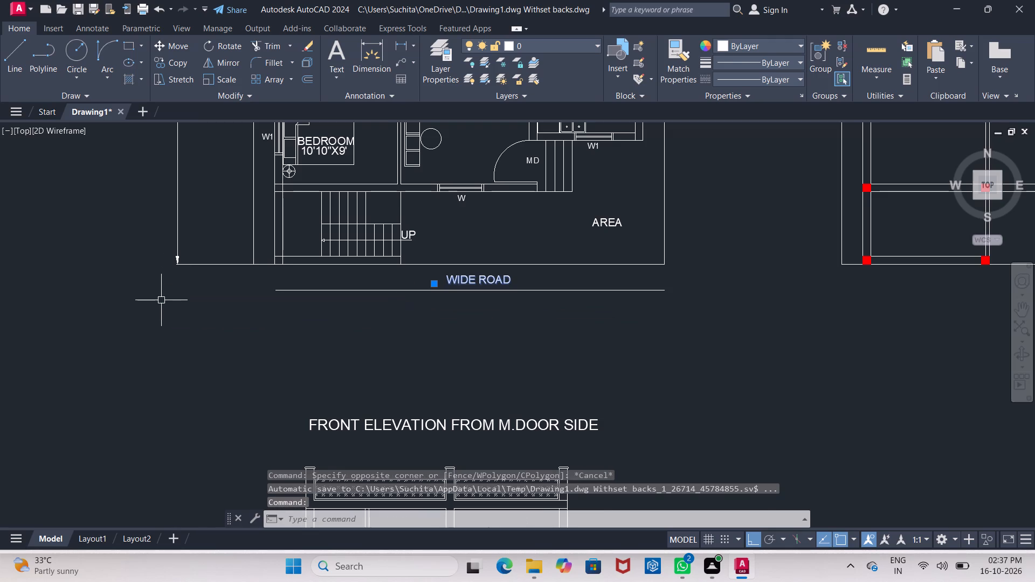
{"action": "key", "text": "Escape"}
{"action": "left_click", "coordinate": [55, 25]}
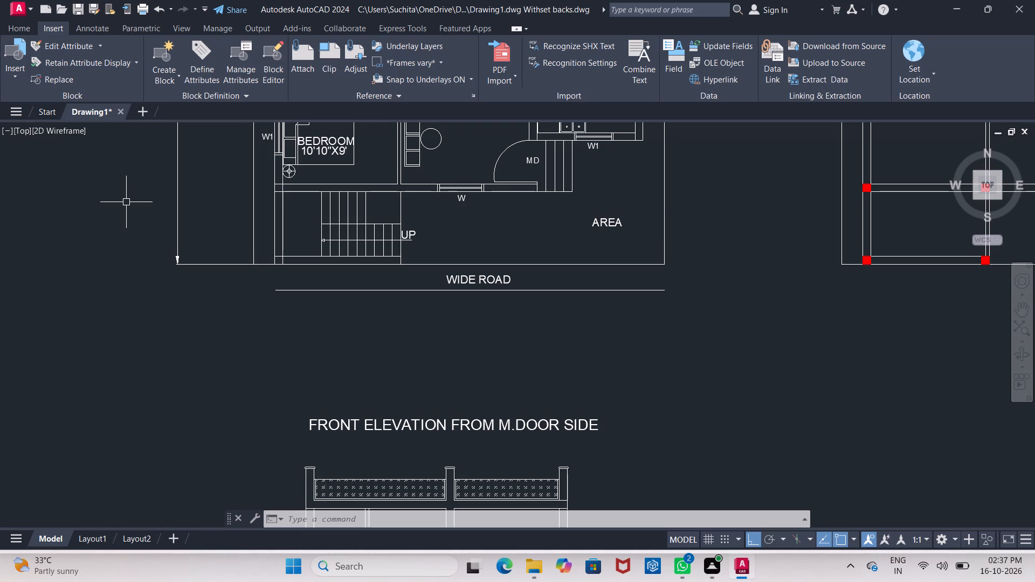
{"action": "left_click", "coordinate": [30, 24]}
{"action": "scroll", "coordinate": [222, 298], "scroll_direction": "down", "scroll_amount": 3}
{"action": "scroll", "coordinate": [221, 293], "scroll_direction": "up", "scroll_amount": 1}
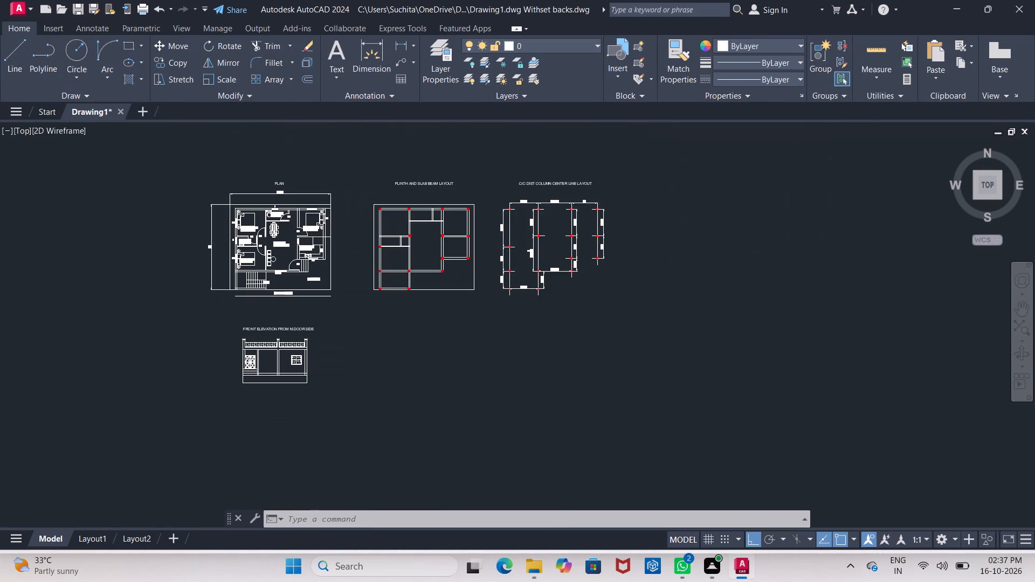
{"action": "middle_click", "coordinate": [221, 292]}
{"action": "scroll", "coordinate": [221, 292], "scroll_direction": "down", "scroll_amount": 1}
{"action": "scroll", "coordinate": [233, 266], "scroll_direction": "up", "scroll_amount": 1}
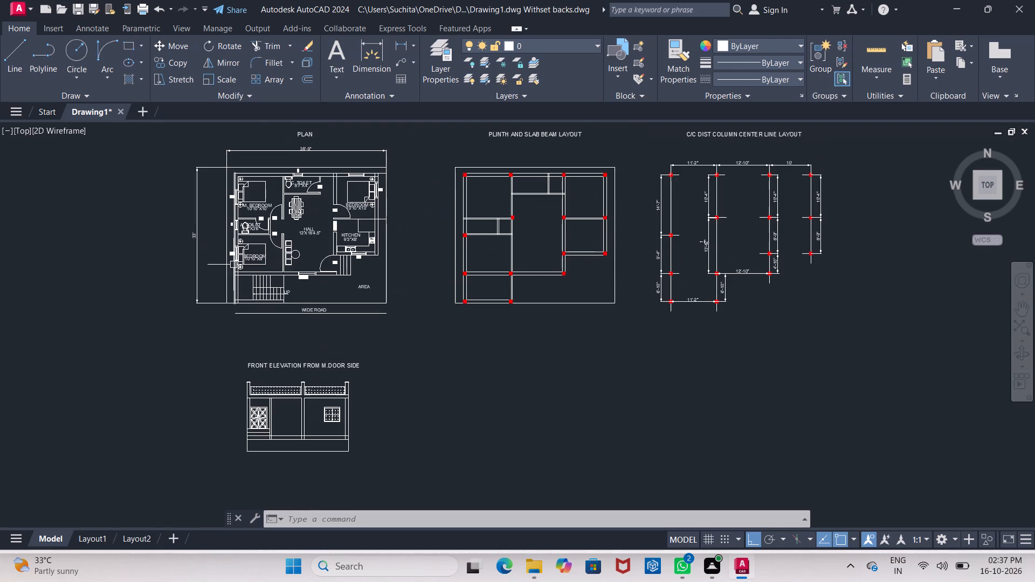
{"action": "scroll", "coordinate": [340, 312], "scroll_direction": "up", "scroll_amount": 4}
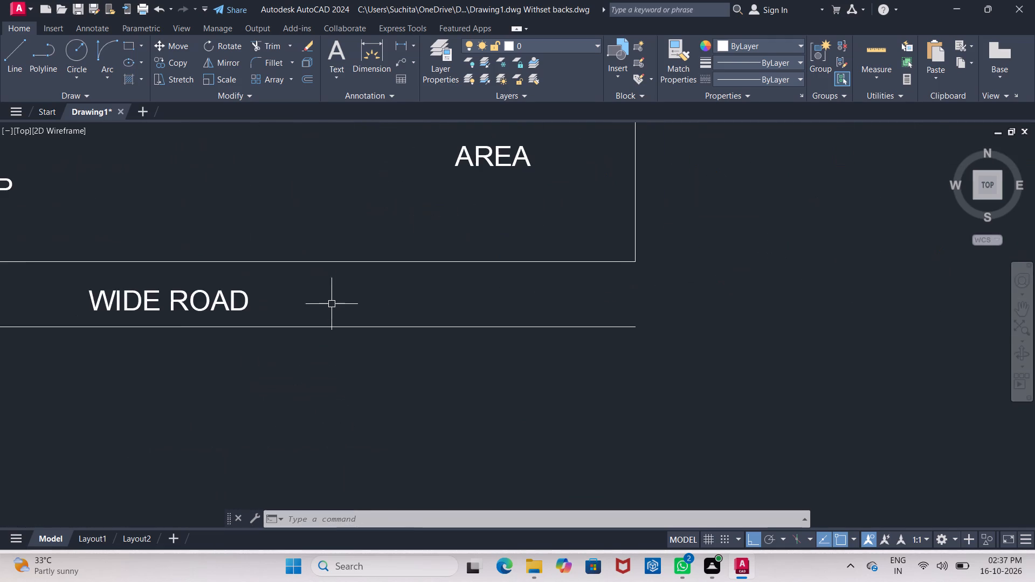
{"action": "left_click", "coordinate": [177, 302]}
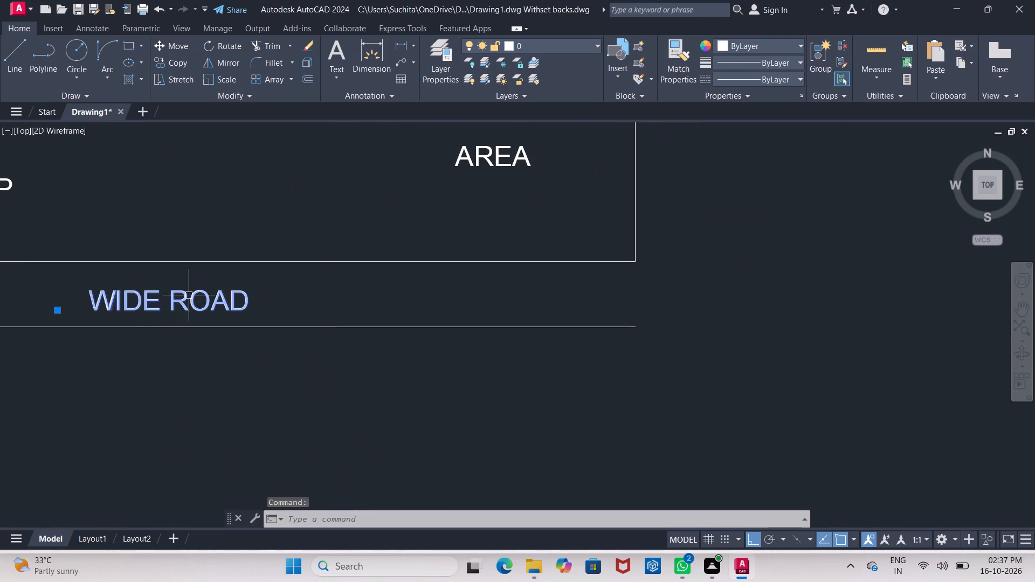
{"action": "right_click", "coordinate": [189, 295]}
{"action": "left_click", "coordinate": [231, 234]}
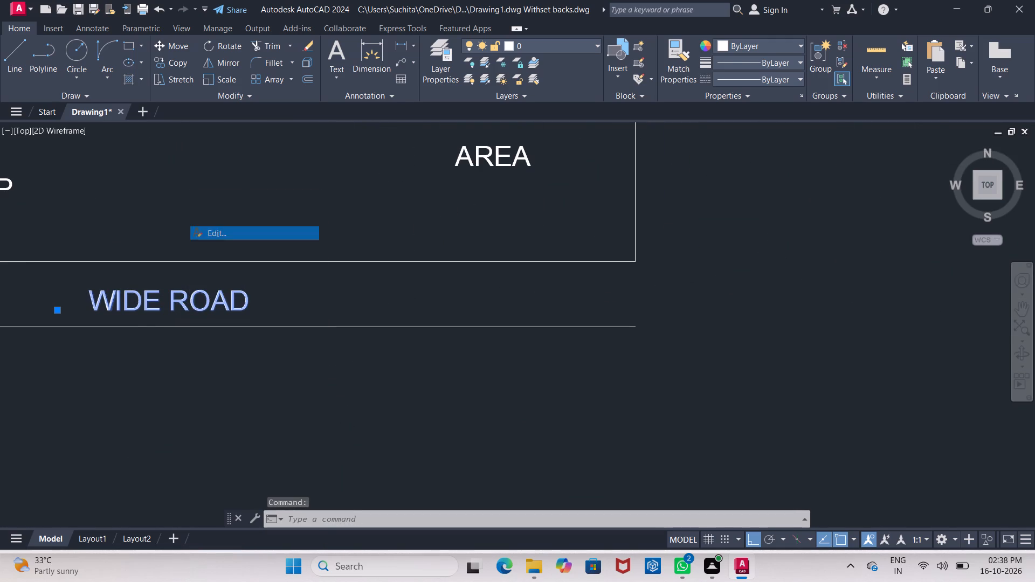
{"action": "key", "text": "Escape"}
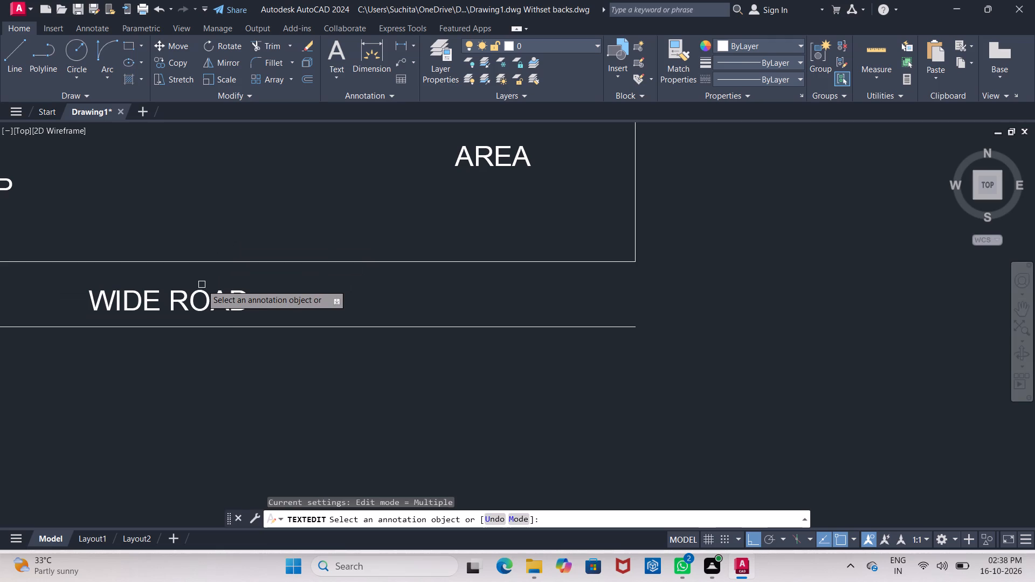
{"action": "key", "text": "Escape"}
Set the WIDE ROAD label's text height to 1' in its properties and close them.
{"action": "left_click", "coordinate": [197, 299]}
{"action": "right_click", "coordinate": [197, 299]}
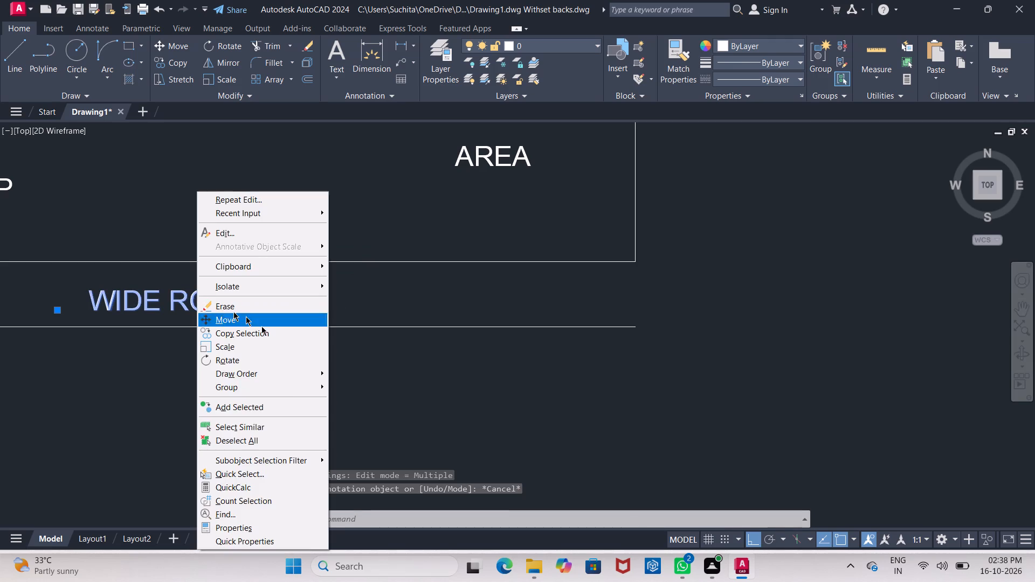
{"action": "left_click", "coordinate": [271, 532]}
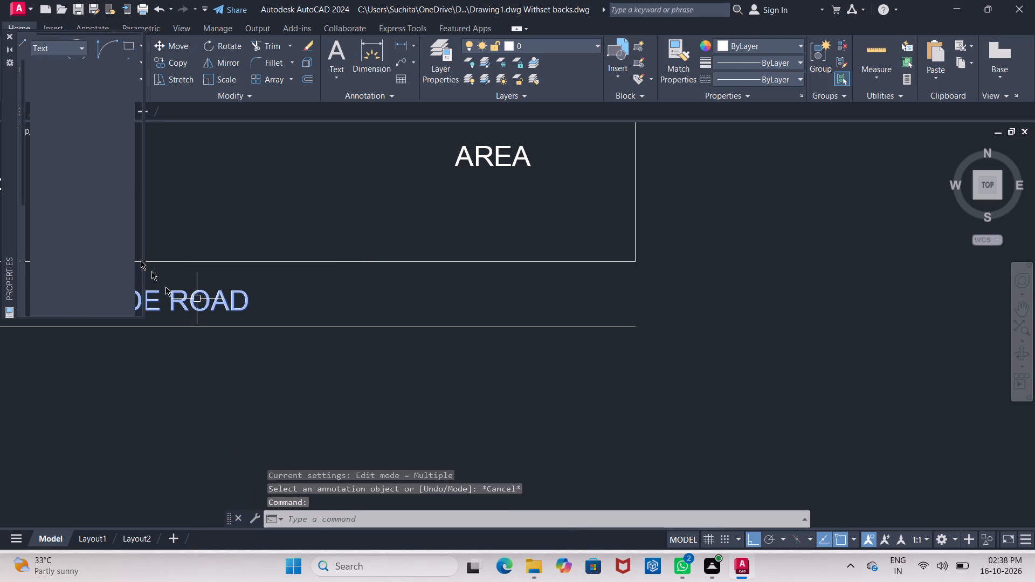
{"action": "left_click", "coordinate": [103, 306]}
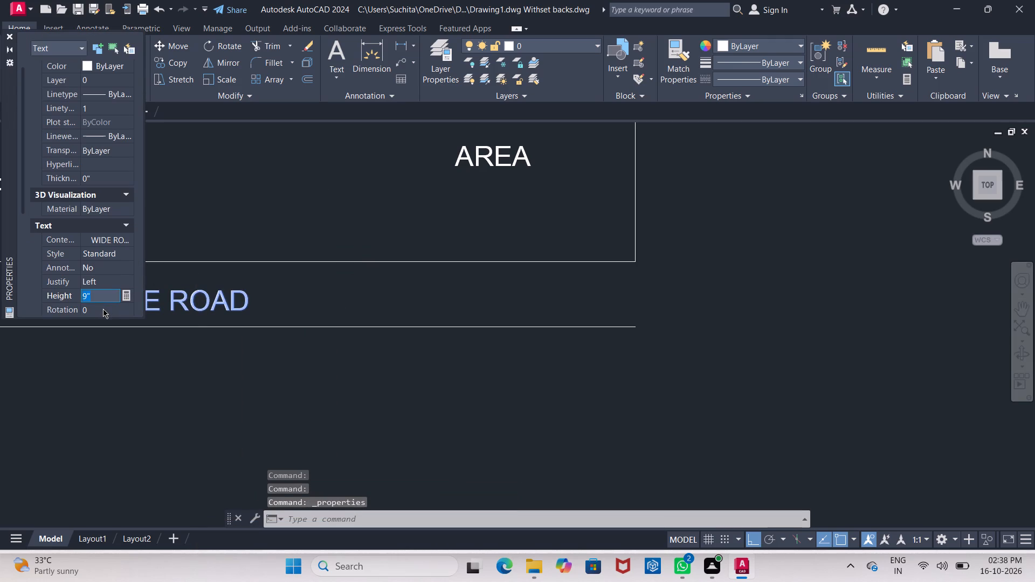
{"action": "key", "text": "BackSpace"}
{"action": "type", "text": "1'"}
{"action": "key", "text": "Return"}
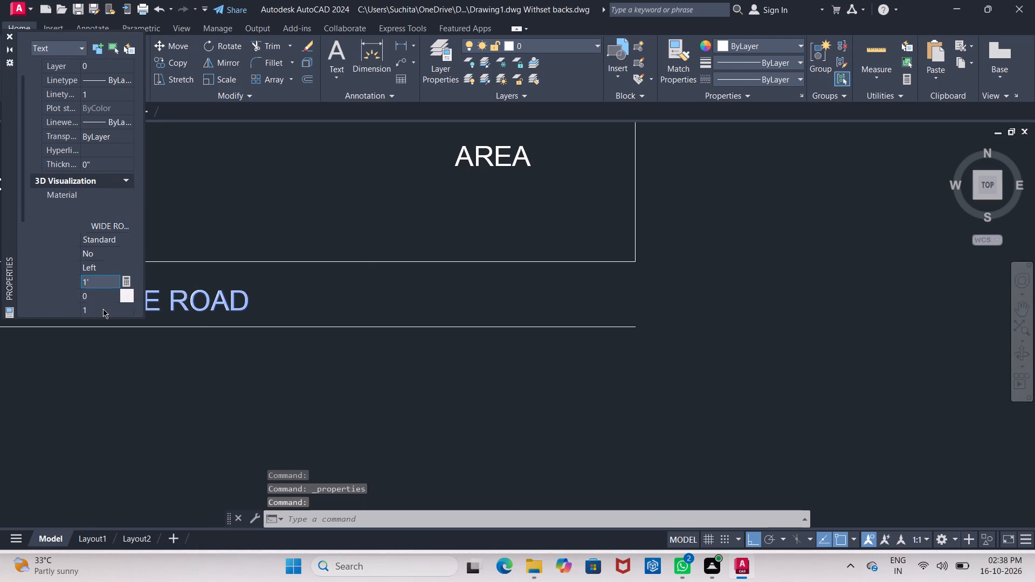
{"action": "left_click", "coordinate": [358, 399]}
{"action": "key", "text": "Escape"}
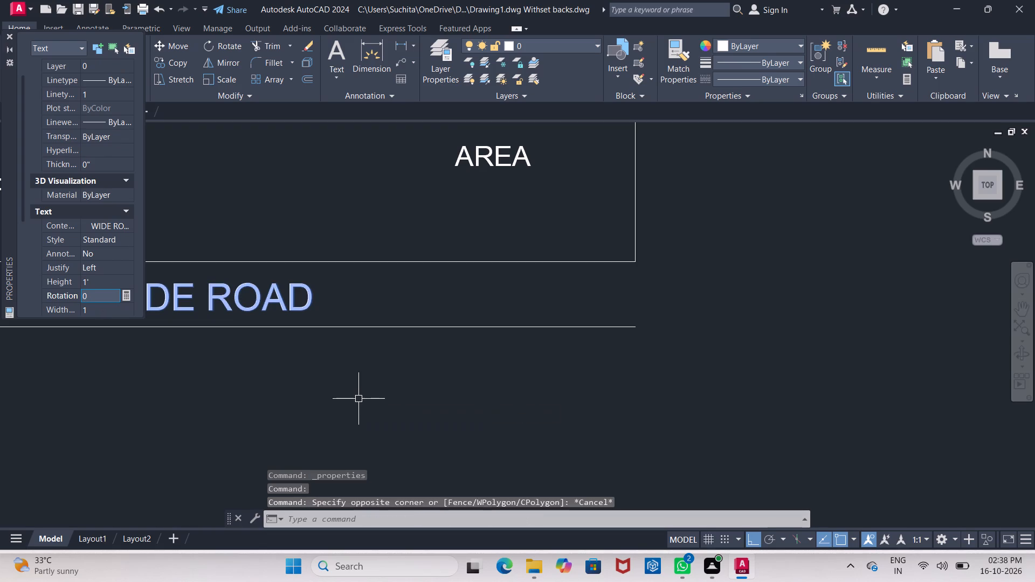
{"action": "key", "text": "Escape"}
{"action": "key", "text": "Escape"}
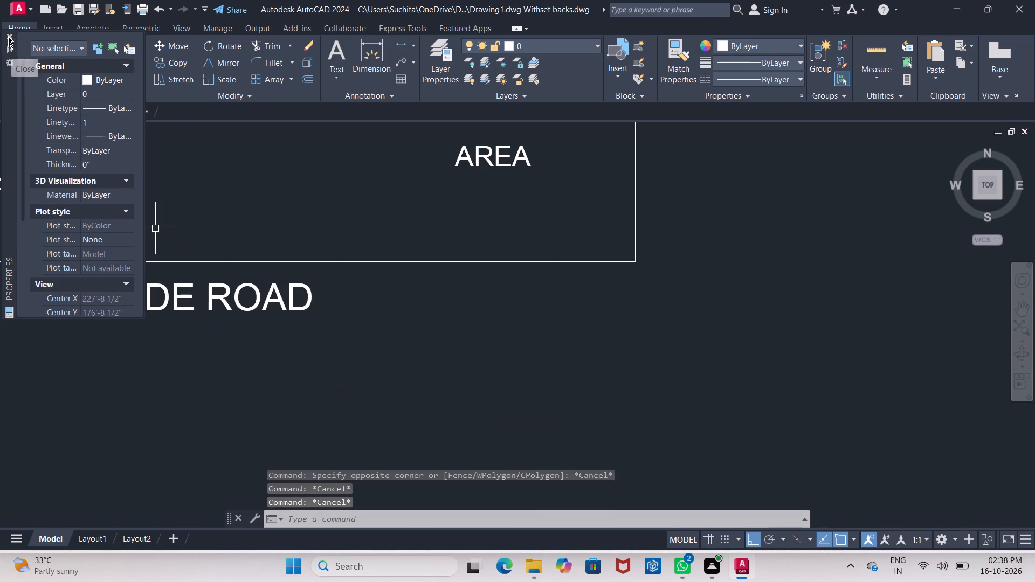
{"action": "left_click", "coordinate": [8, 36]}
Move the PLINTH AND SLAB BEAM LAYOUT drawing with its title horizontally to the right side of the column center line layout.
{"action": "scroll", "coordinate": [154, 206], "scroll_direction": "down", "scroll_amount": 2}
{"action": "scroll", "coordinate": [202, 226], "scroll_direction": "down", "scroll_amount": 2}
{"action": "middle_click_drag", "start_coordinate": [203, 228], "coordinate": [257, 241]}
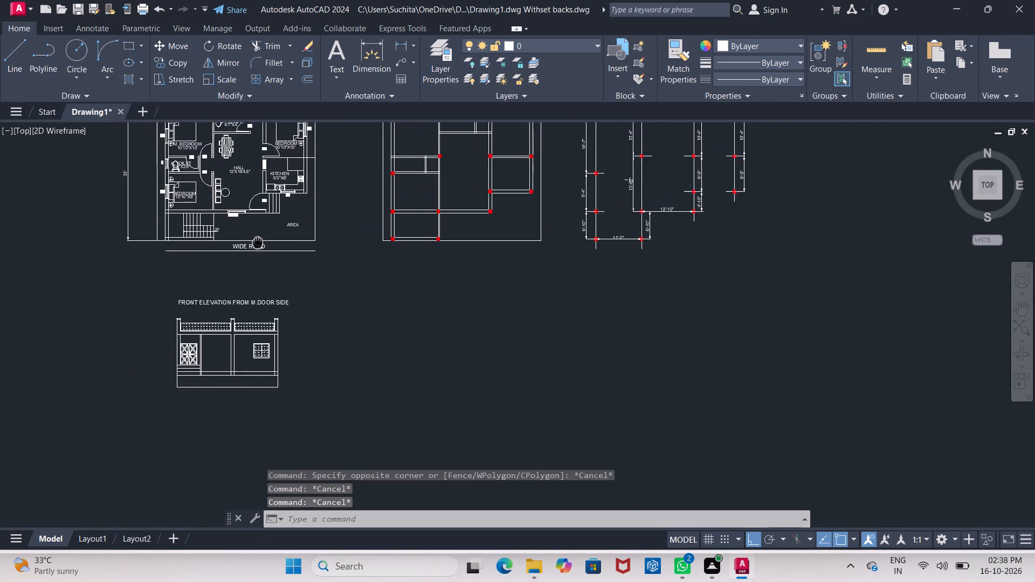
{"action": "middle_click_drag", "start_coordinate": [257, 241], "coordinate": [146, 265]}
{"action": "scroll", "coordinate": [216, 311], "scroll_direction": "down", "scroll_amount": 1}
{"action": "middle_click", "coordinate": [216, 311]}
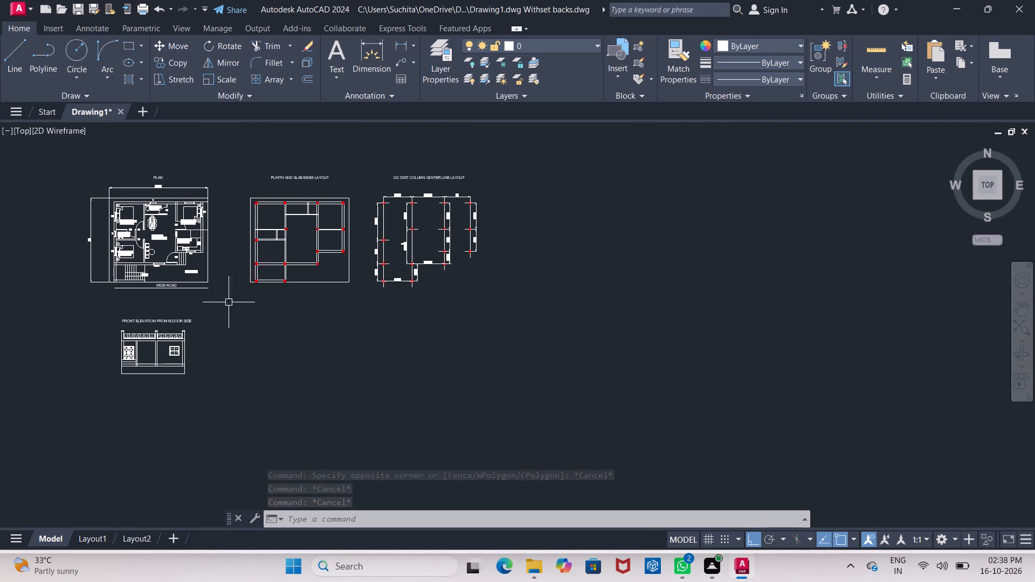
{"action": "scroll", "coordinate": [249, 227], "scroll_direction": "up", "scroll_amount": 1}
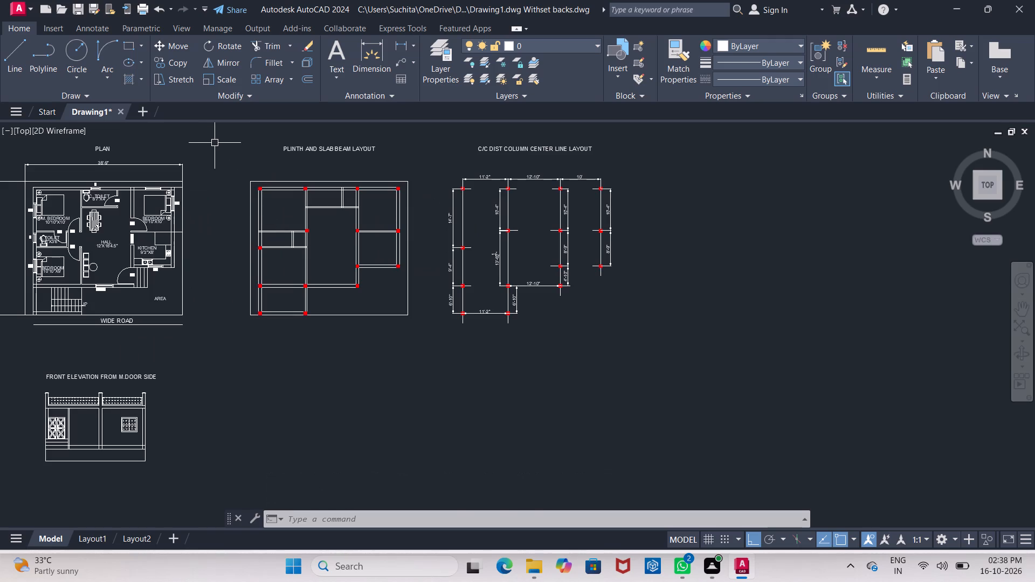
{"action": "left_click", "coordinate": [213, 131]}
{"action": "left_click", "coordinate": [448, 382]}
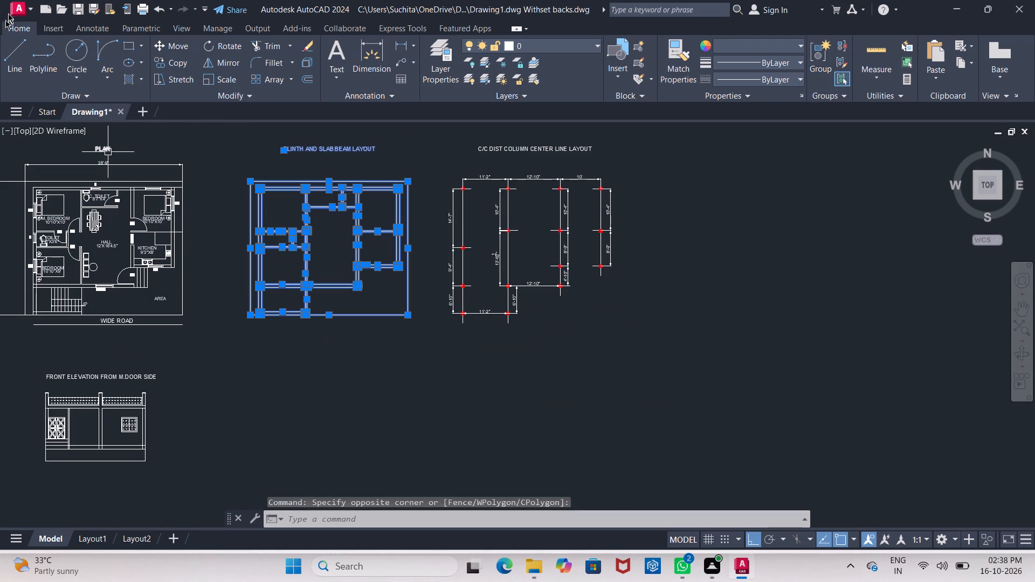
{"action": "left_click", "coordinate": [178, 51]}
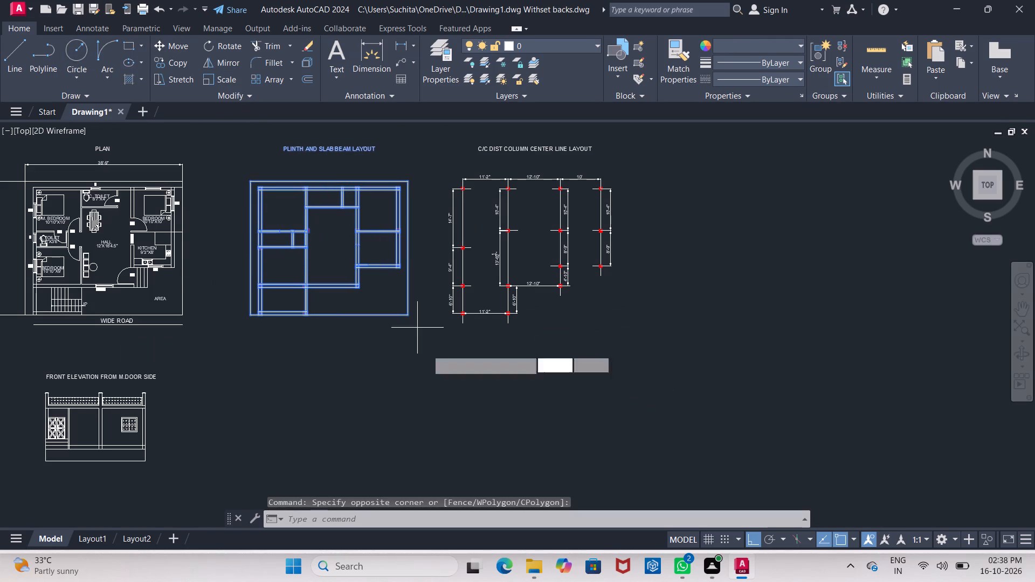
{"action": "left_click", "coordinate": [328, 248]}
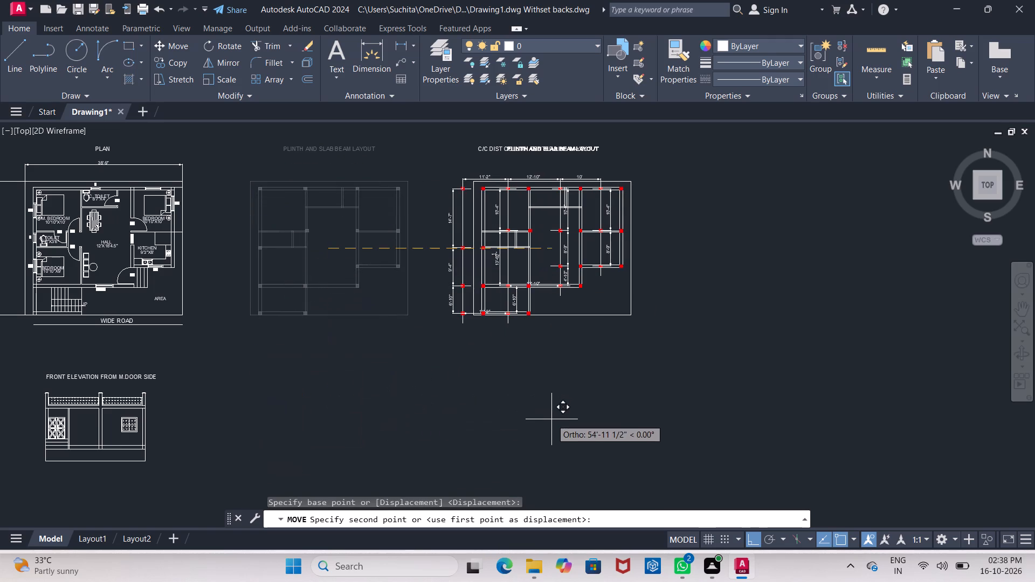
{"action": "left_click", "coordinate": [711, 419]}
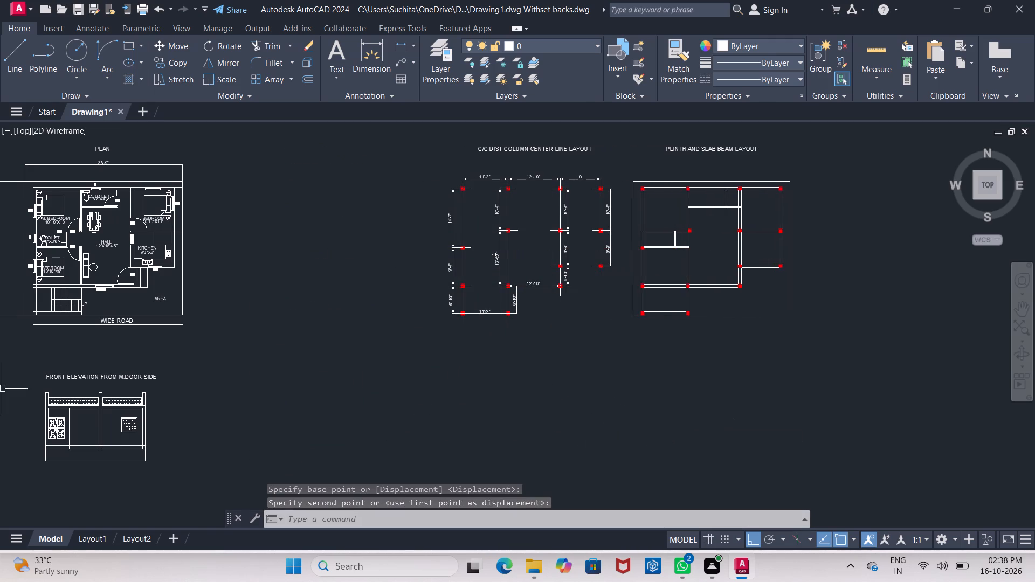
Move the front elevation with its title, with Ortho off, into the gap between the floor plan and the column center line layout.
{"action": "left_click_drag", "start_coordinate": [23, 350], "coordinate": [34, 358]}
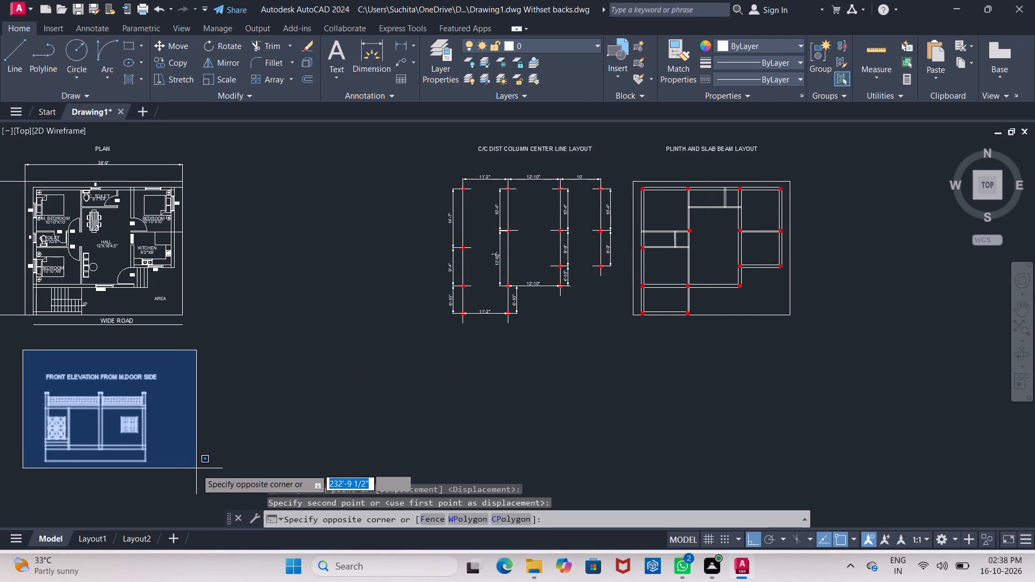
{"action": "left_click", "coordinate": [197, 470]}
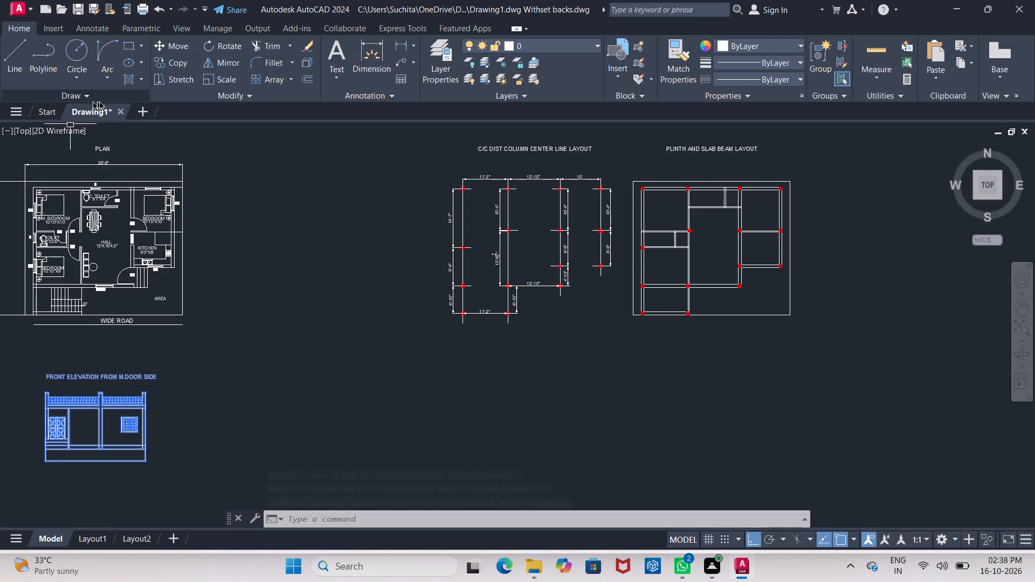
{"action": "left_click", "coordinate": [162, 47]}
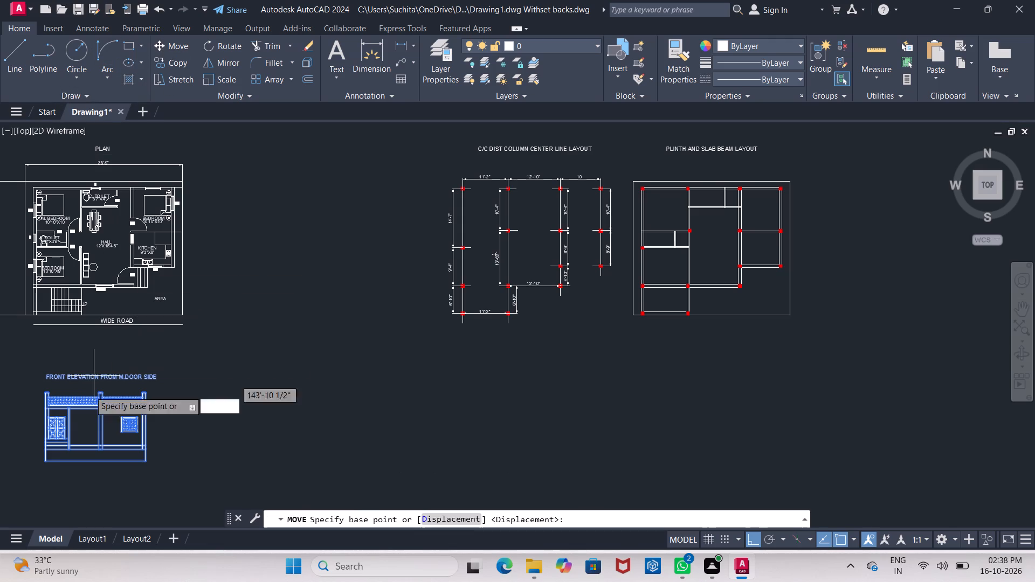
{"action": "left_click", "coordinate": [750, 541]}
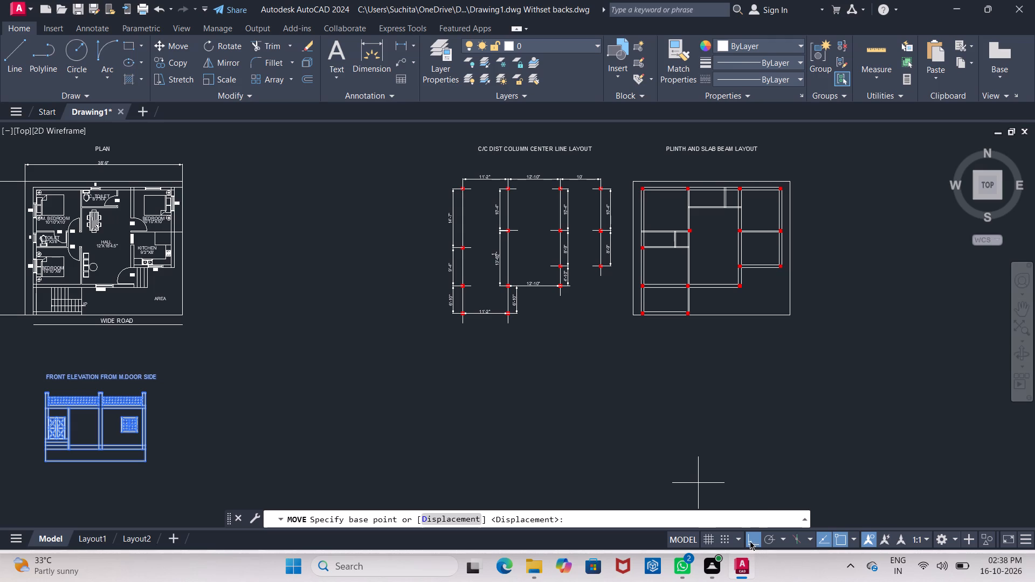
{"action": "left_click", "coordinate": [81, 429]}
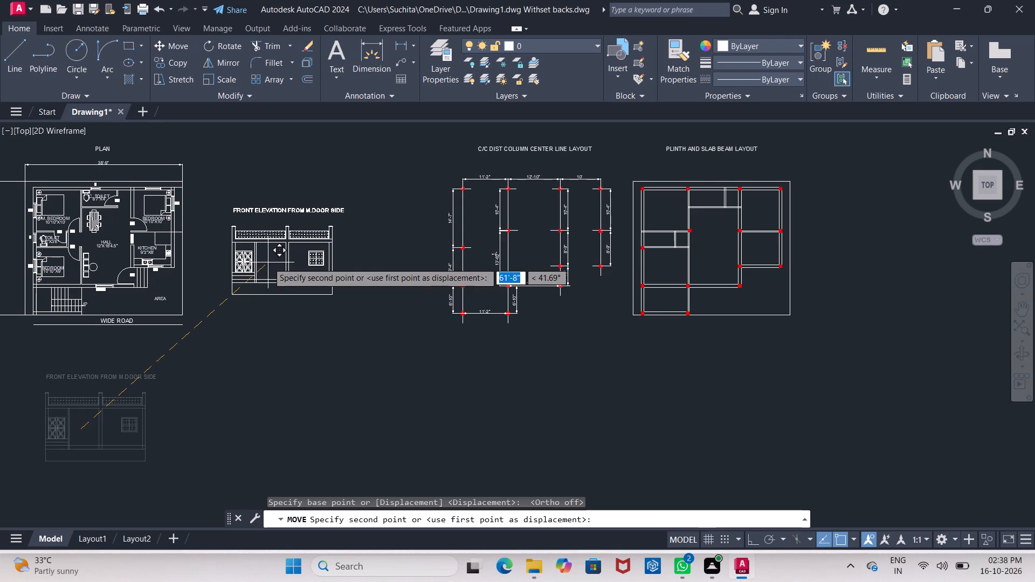
{"action": "left_click", "coordinate": [268, 262]}
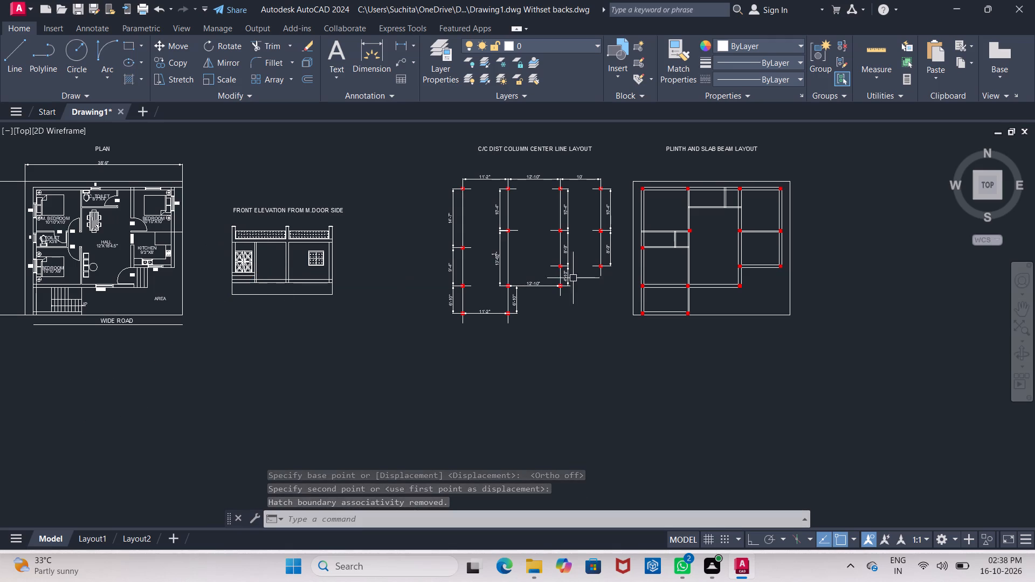
Move the column center line layout with its title horizontally left, closer to the front elevation, with Ortho on.
{"action": "scroll", "coordinate": [640, 173], "scroll_direction": "down", "scroll_amount": 1}
{"action": "middle_click_drag", "start_coordinate": [640, 173], "coordinate": [584, 188]}
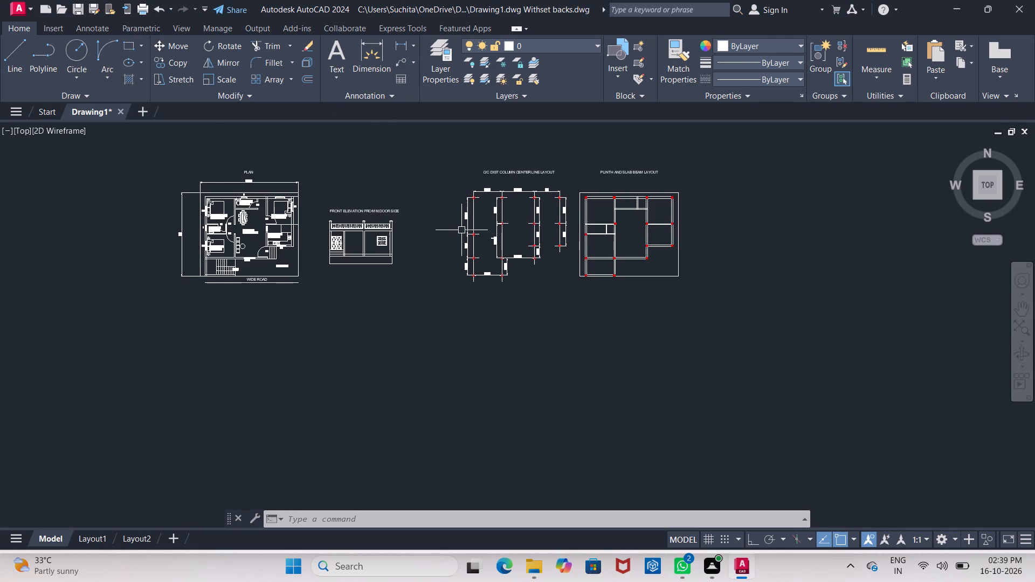
{"action": "middle_click_drag", "start_coordinate": [466, 232], "coordinate": [429, 218]}
{"action": "scroll", "coordinate": [402, 165], "scroll_direction": "up", "scroll_amount": 2}
{"action": "middle_click_drag", "start_coordinate": [402, 165], "coordinate": [342, 177]}
{"action": "left_click_drag", "start_coordinate": [320, 133], "coordinate": [327, 140]}
{"action": "left_click", "coordinate": [689, 472]}
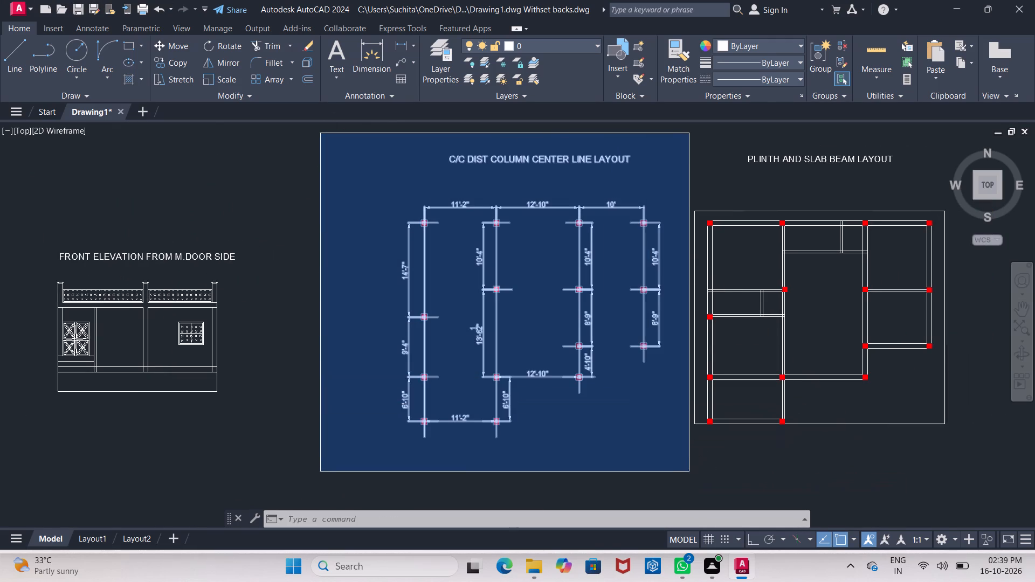
{"action": "left_click", "coordinate": [176, 40]}
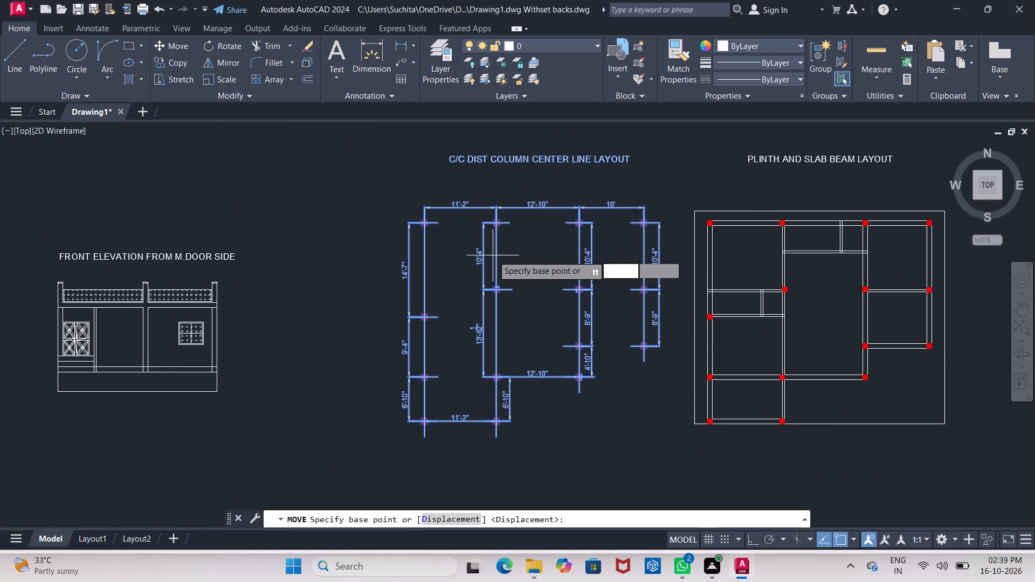
{"action": "left_click", "coordinate": [525, 268]}
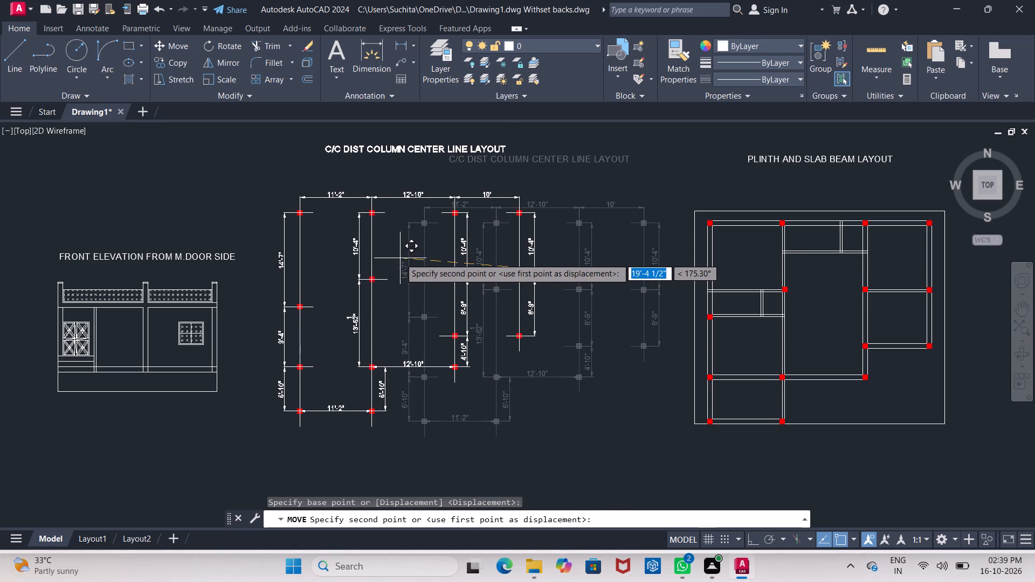
{"action": "left_click", "coordinate": [749, 542]}
{"action": "left_click", "coordinate": [392, 190]}
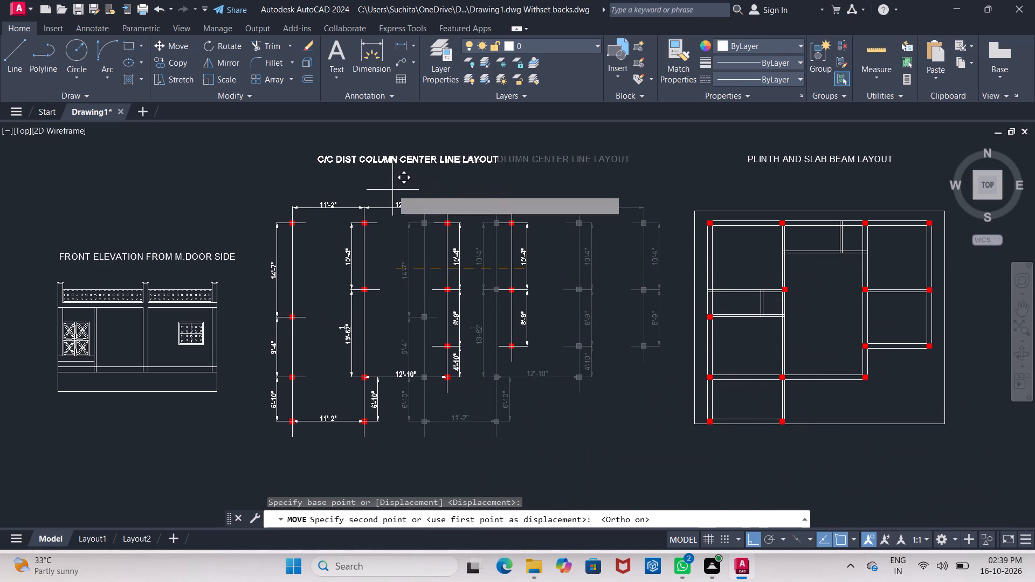
Move the plinth and slab beam layout with its title horizontally left, closer to the column center line layout.
{"action": "middle_click_drag", "start_coordinate": [615, 185], "coordinate": [456, 178]}
{"action": "left_click_drag", "start_coordinate": [476, 107], "coordinate": [485, 115]}
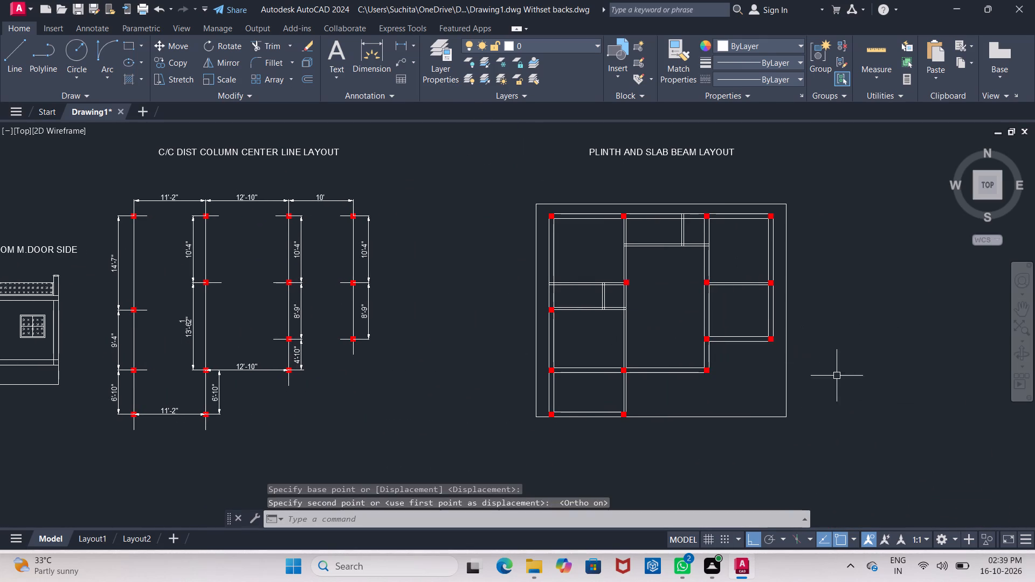
{"action": "left_click", "coordinate": [408, 110]}
{"action": "left_click_drag", "start_coordinate": [444, 119], "coordinate": [458, 135]}
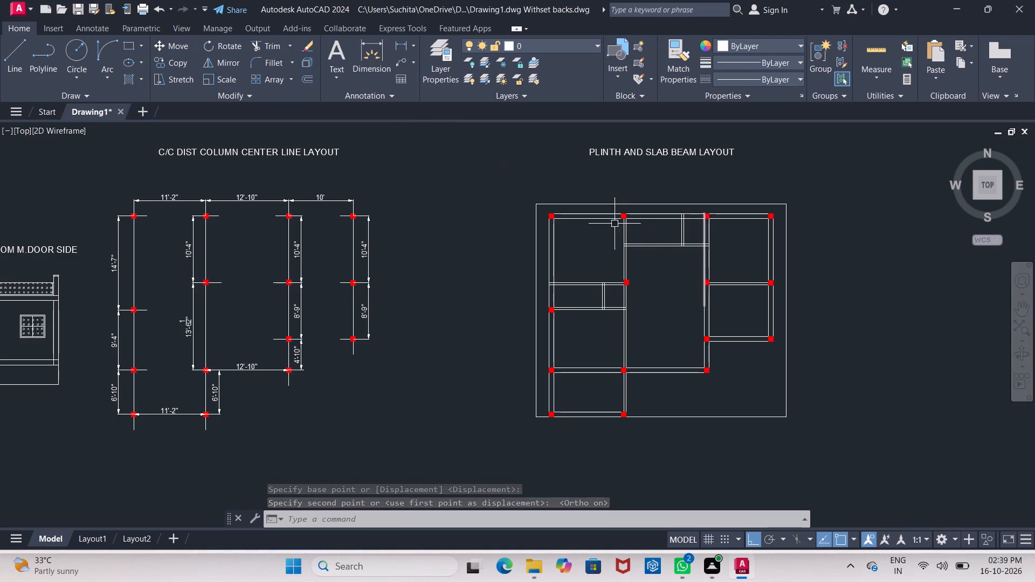
{"action": "scroll", "coordinate": [503, 202], "scroll_direction": "down", "scroll_amount": 1}
{"action": "middle_click_drag", "start_coordinate": [484, 207], "coordinate": [428, 211]}
{"action": "left_click", "coordinate": [424, 157]}
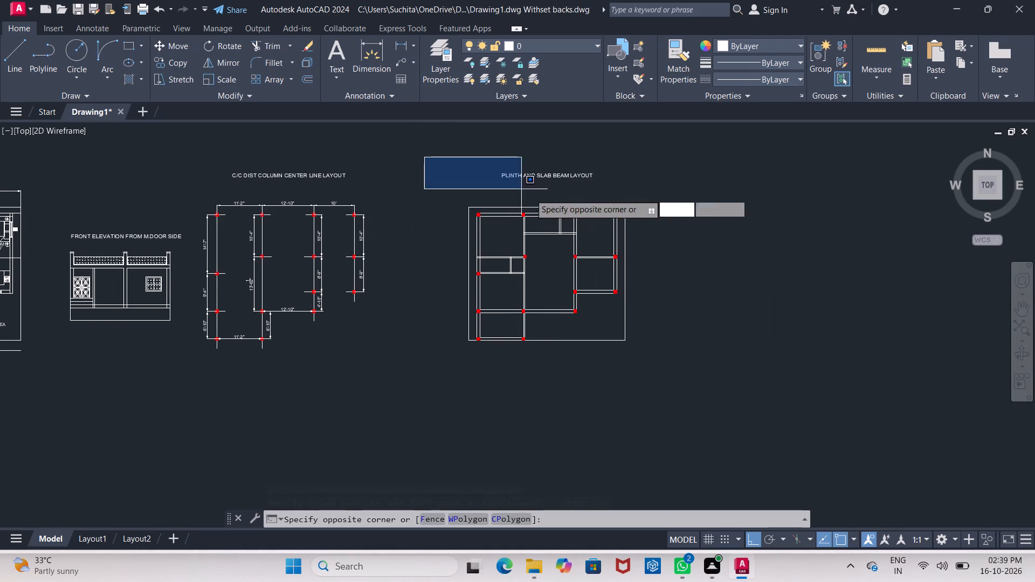
{"action": "left_click", "coordinate": [681, 365]}
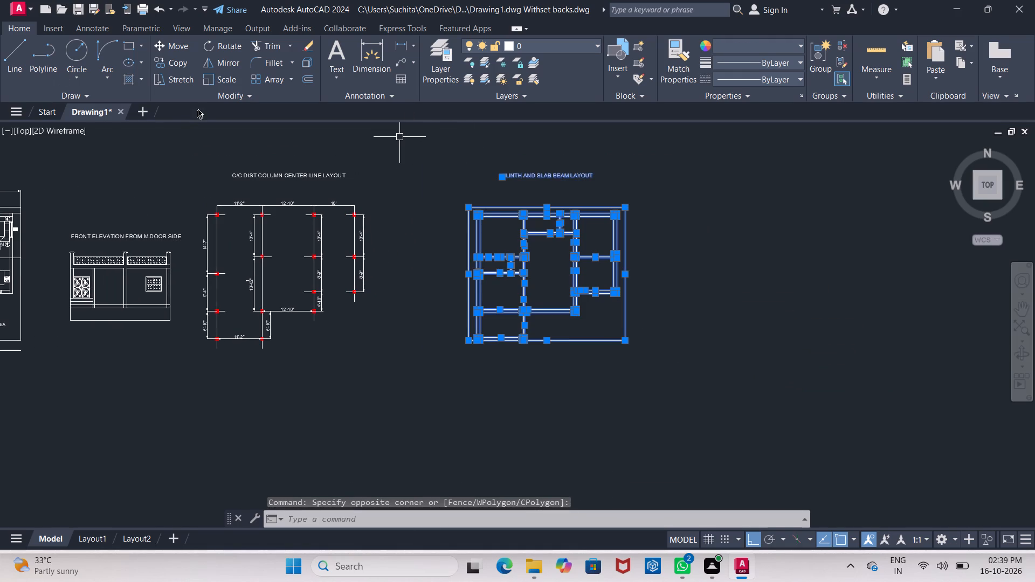
{"action": "left_click", "coordinate": [158, 44]}
{"action": "left_click", "coordinate": [544, 273]}
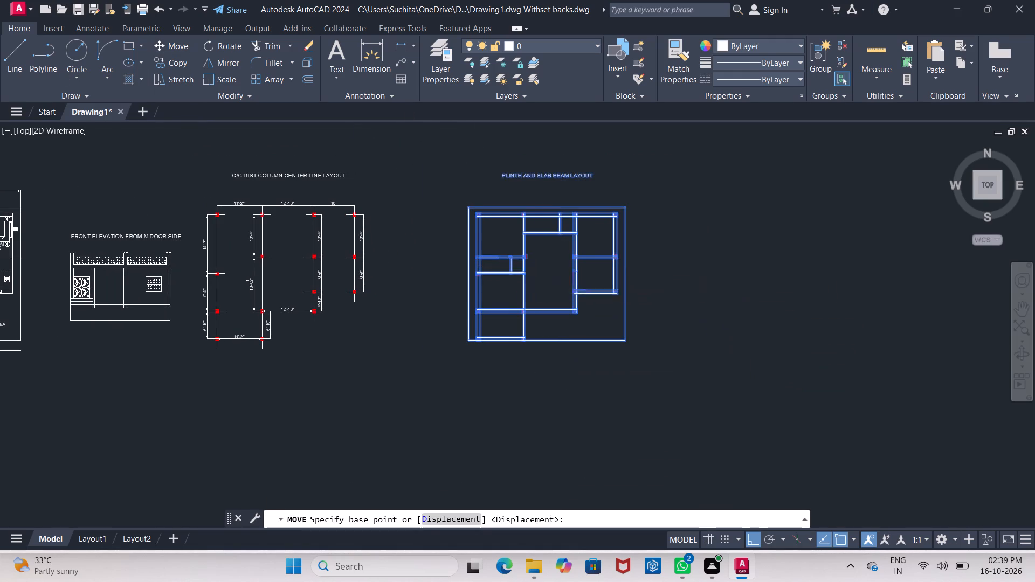
{"action": "left_click", "coordinate": [489, 278]}
{"action": "scroll", "coordinate": [520, 270], "scroll_direction": "down", "scroll_amount": 2}
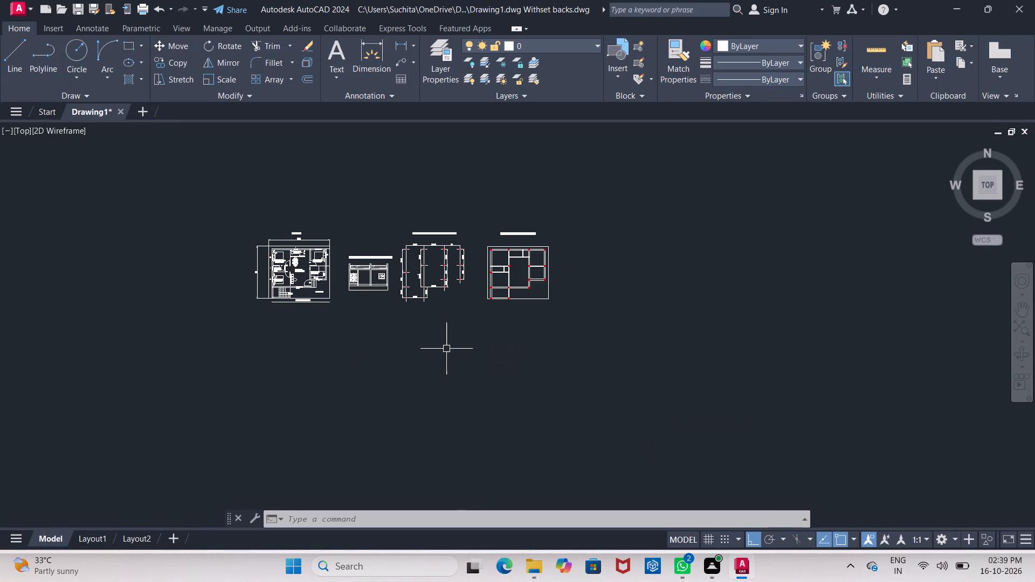
{"action": "scroll", "coordinate": [441, 345], "scroll_direction": "up", "scroll_amount": 1}
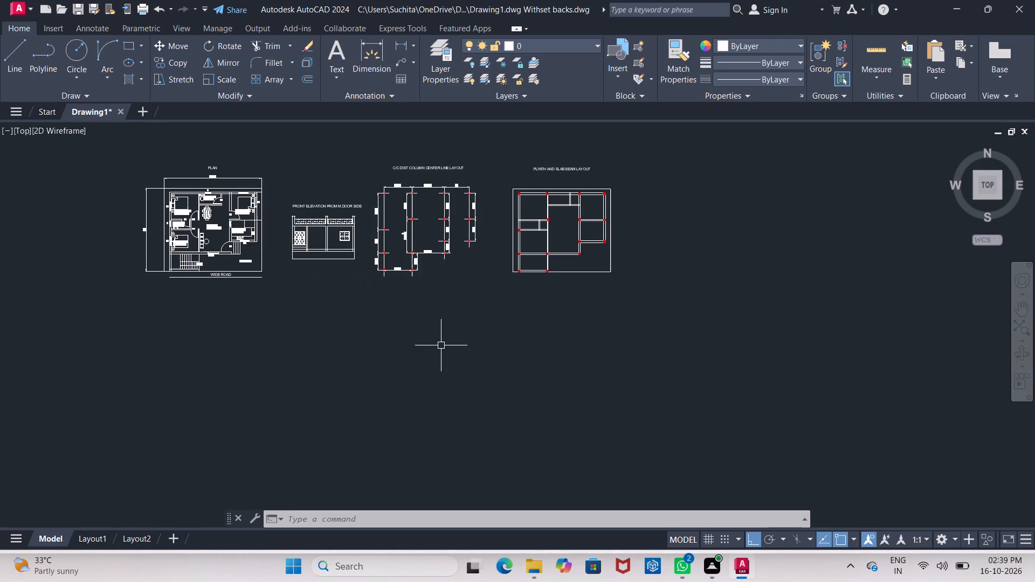
{"action": "key", "text": "Escape"}
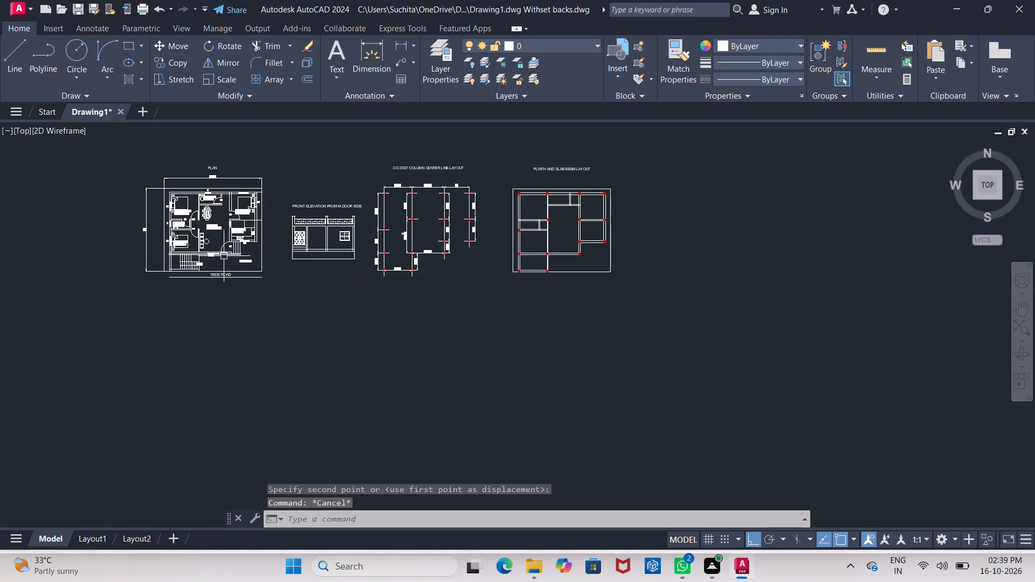
Draw a rectangular frame about 199' by 55' around all four titled drawings.
{"action": "middle_click_drag", "start_coordinate": [252, 264], "coordinate": [258, 299]}
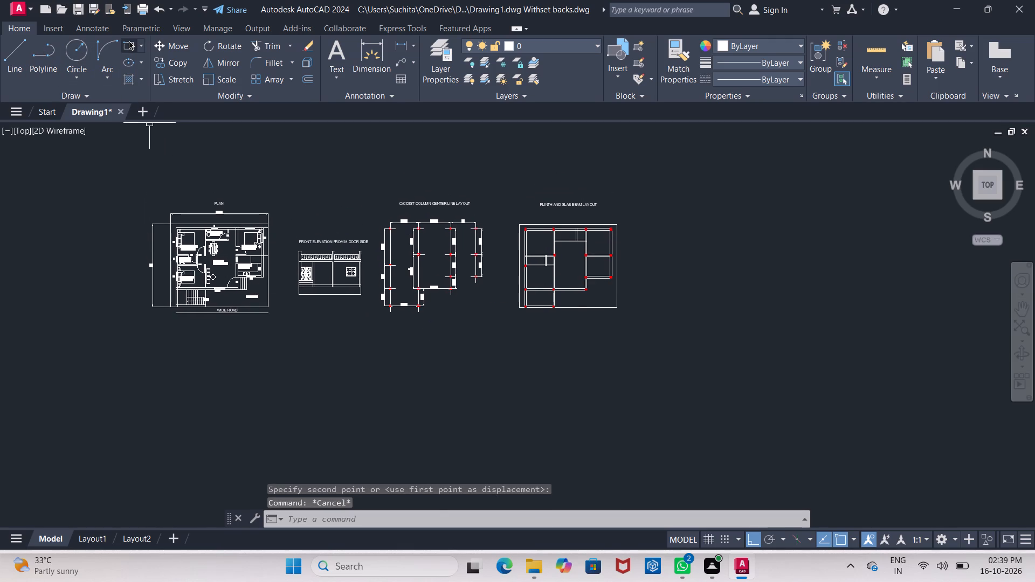
{"action": "left_click", "coordinate": [129, 41]}
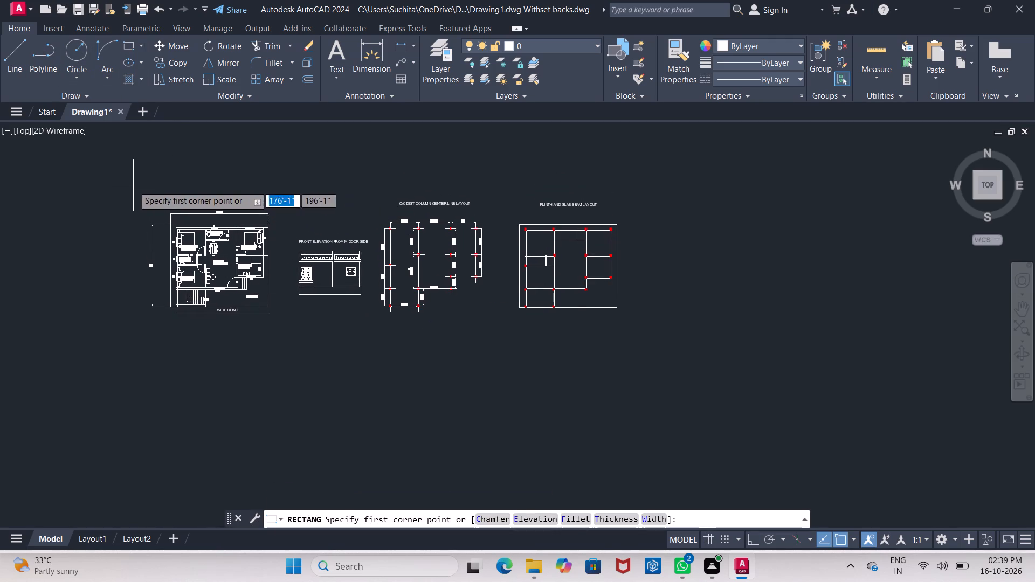
{"action": "left_click", "coordinate": [133, 185]}
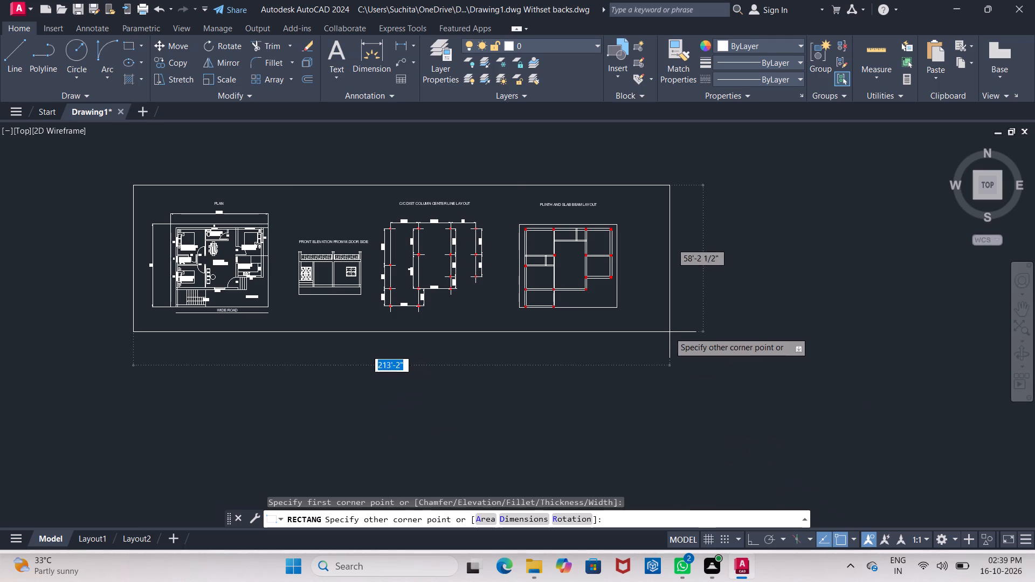
{"action": "left_click", "coordinate": [633, 325]}
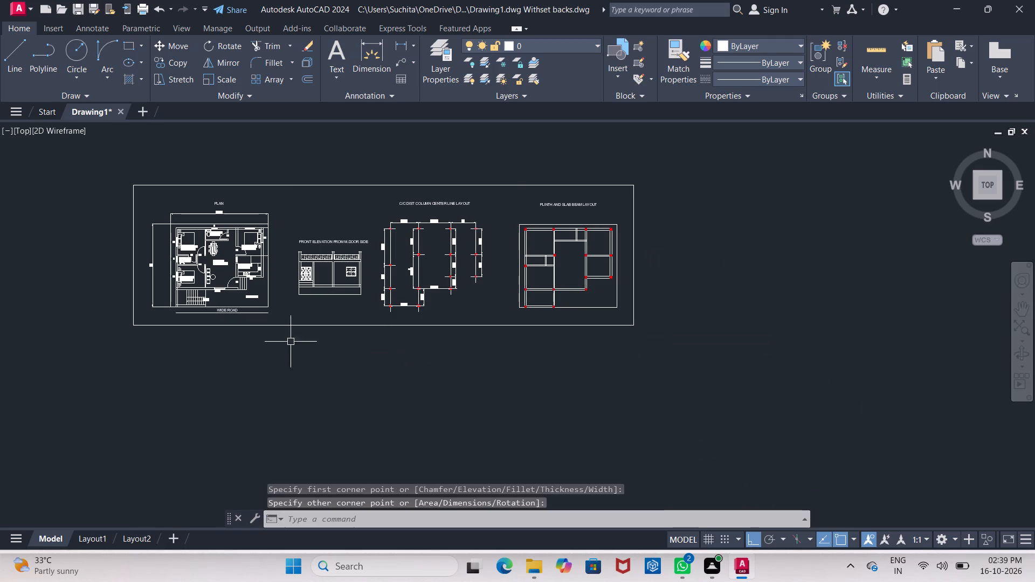
Move the WIDE ROAD label about 2'-2" left along the road below the plan.
{"action": "scroll", "coordinate": [191, 317], "scroll_direction": "up", "scroll_amount": 2}
{"action": "middle_click_drag", "start_coordinate": [212, 317], "coordinate": [272, 369]}
{"action": "scroll", "coordinate": [357, 359], "scroll_direction": "up", "scroll_amount": 2}
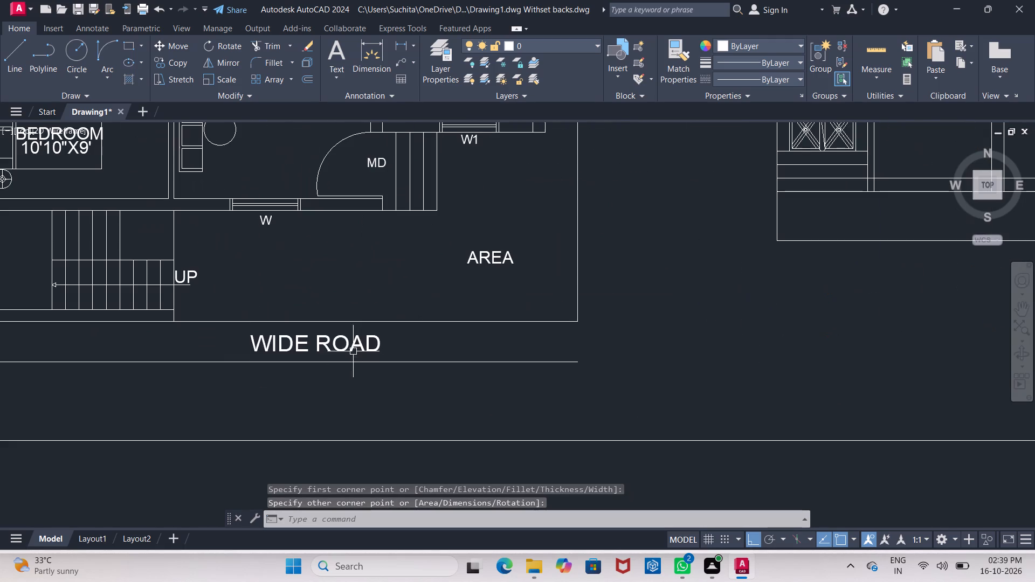
{"action": "left_click", "coordinate": [336, 344]}
{"action": "left_click", "coordinate": [184, 47]}
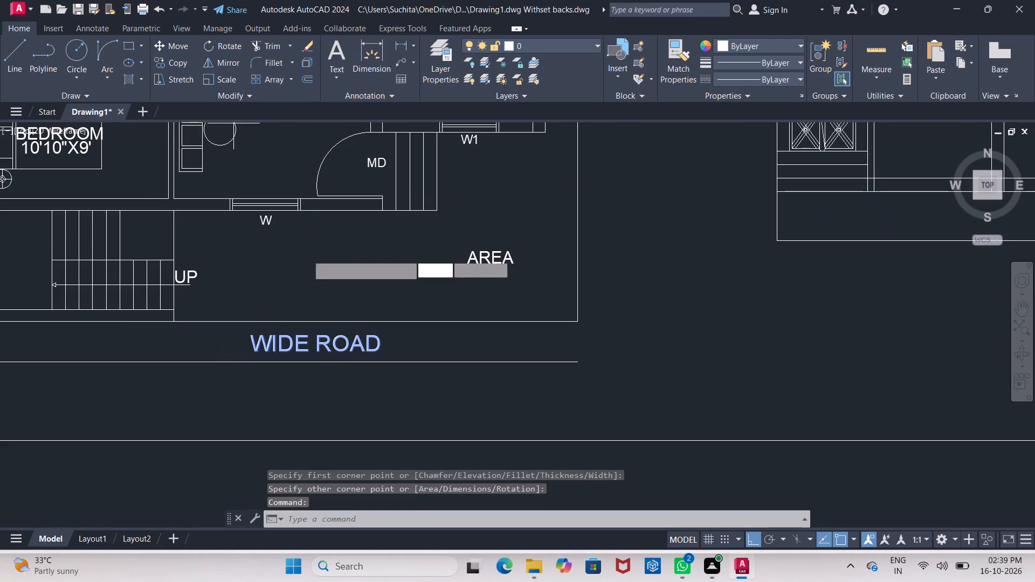
{"action": "left_click", "coordinate": [309, 347]}
{"action": "left_click", "coordinate": [274, 346]}
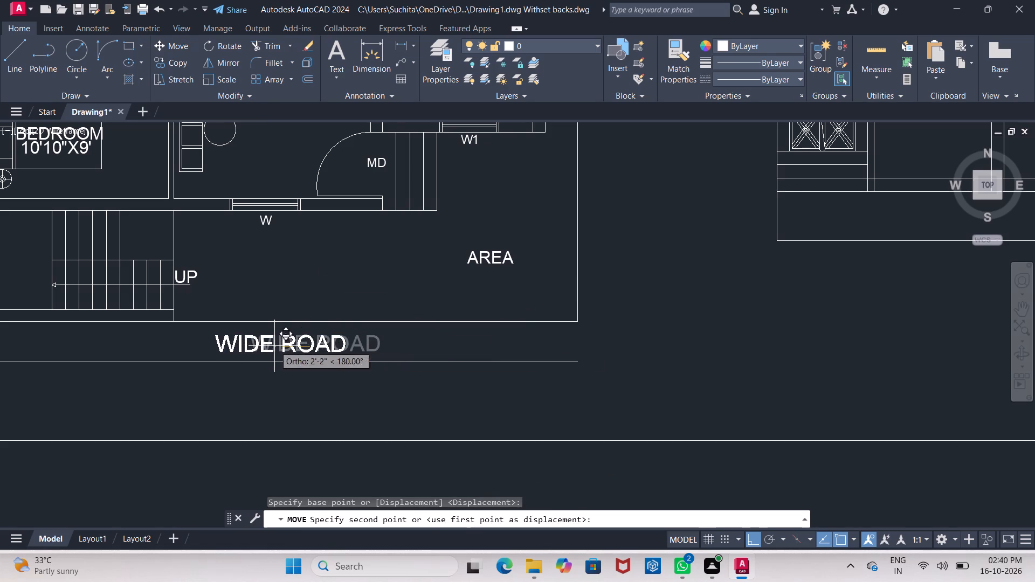
Set the current colour to Cyan and draw a short horizontal line in the empty space left of the frame.
{"action": "scroll", "coordinate": [275, 347], "scroll_direction": "down", "scroll_amount": 2}
{"action": "middle_click_drag", "start_coordinate": [288, 369], "coordinate": [381, 380]}
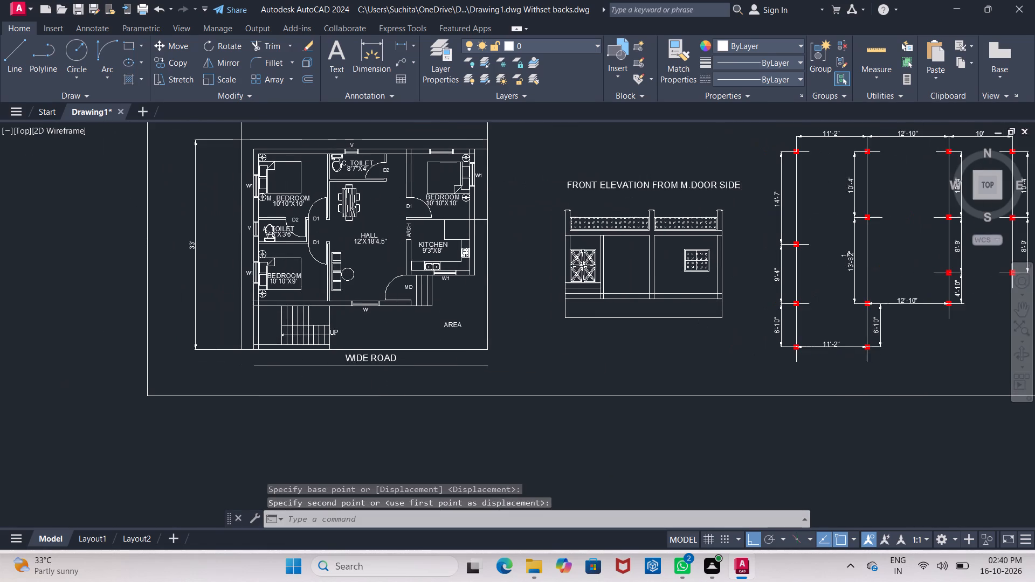
{"action": "scroll", "coordinate": [381, 381], "scroll_direction": "down", "scroll_amount": 1}
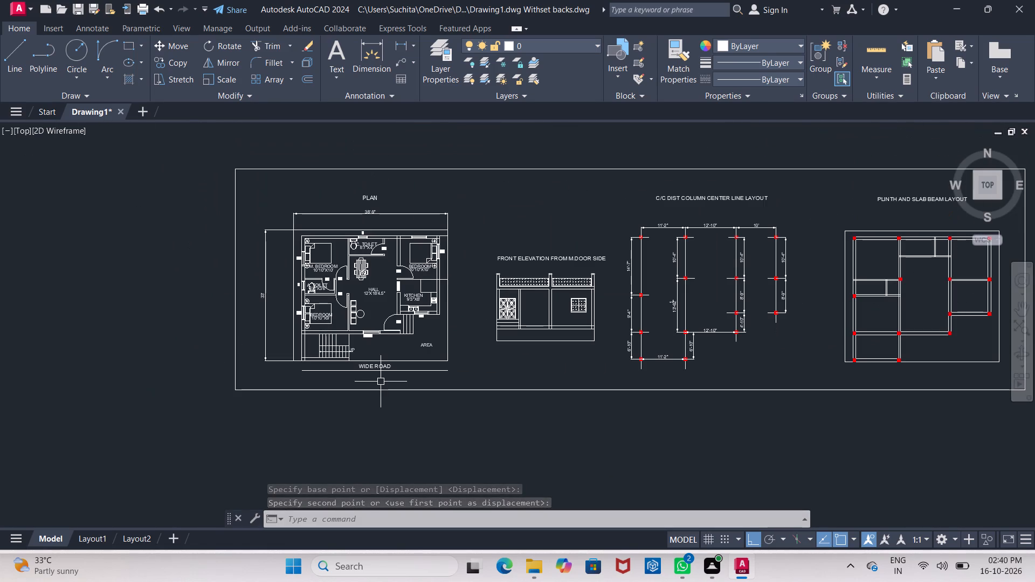
{"action": "scroll", "coordinate": [381, 382], "scroll_direction": "up", "scroll_amount": 1}
{"action": "middle_click_drag", "start_coordinate": [381, 385], "coordinate": [383, 391]}
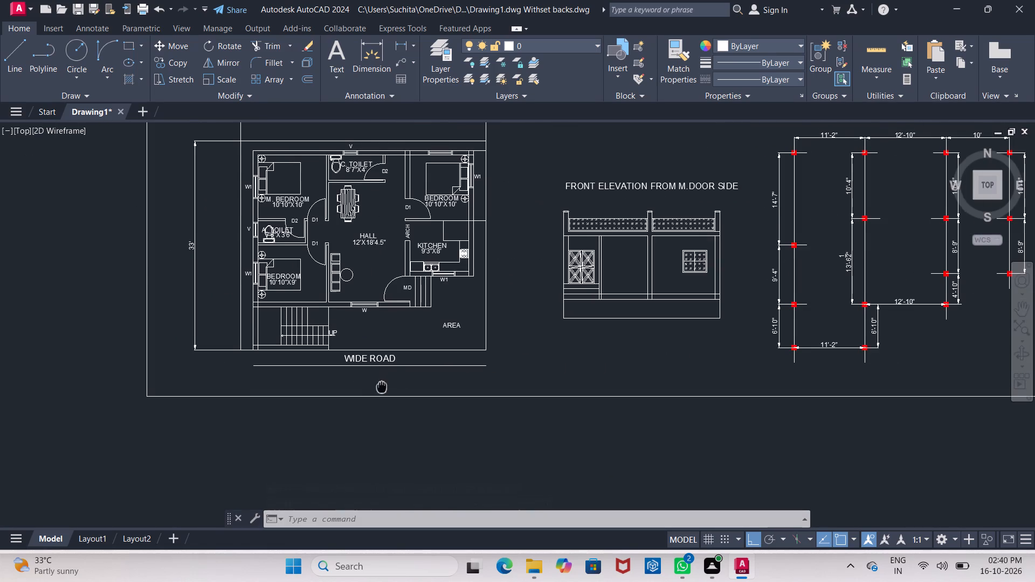
{"action": "middle_click_drag", "start_coordinate": [383, 391], "coordinate": [395, 436]}
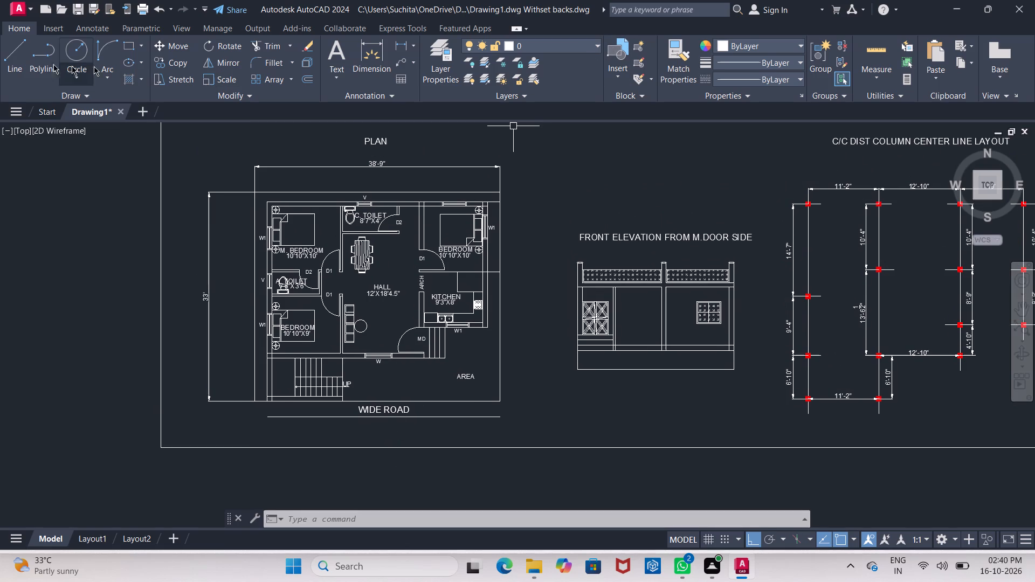
{"action": "left_click", "coordinate": [14, 56]}
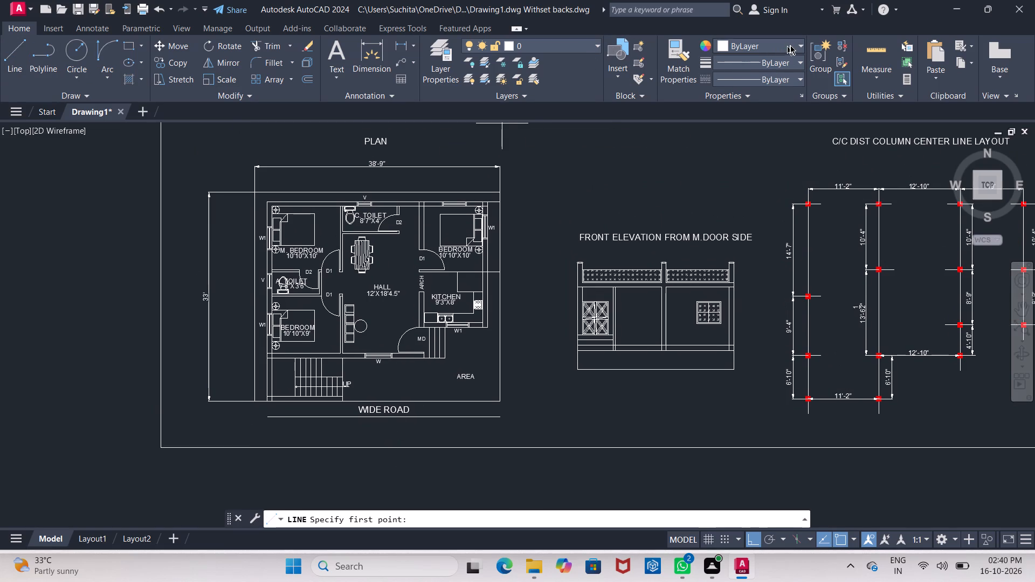
{"action": "left_click", "coordinate": [790, 45]}
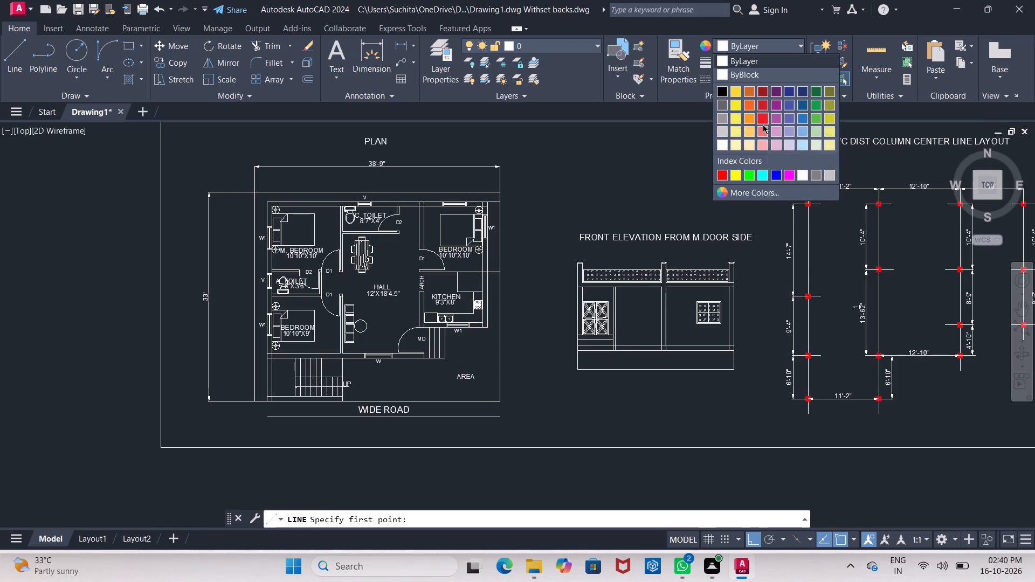
{"action": "left_click", "coordinate": [768, 176]}
{"action": "left_click", "coordinate": [38, 191]}
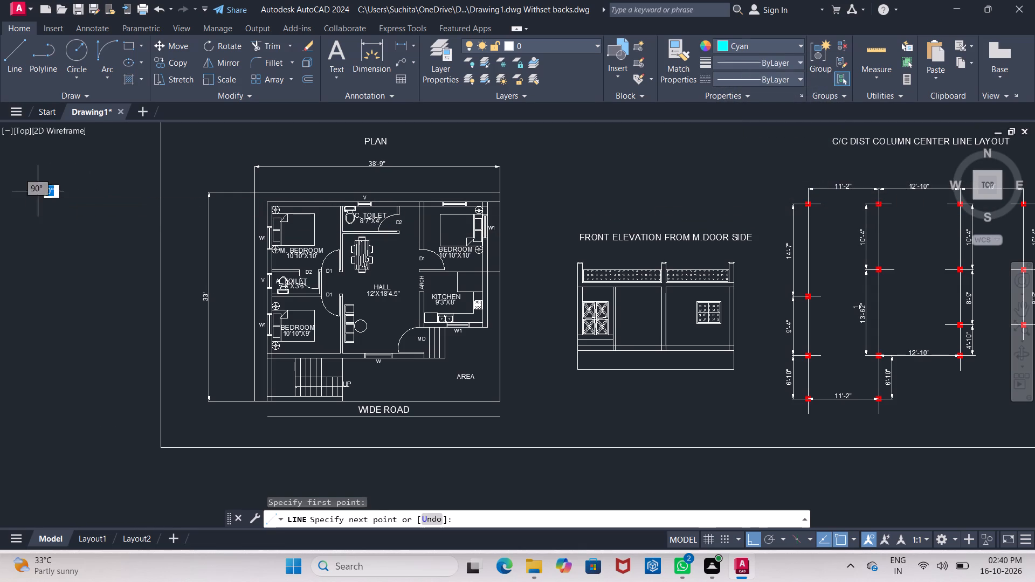
{"action": "left_click", "coordinate": [92, 195]}
{"action": "key", "text": "Escape"}
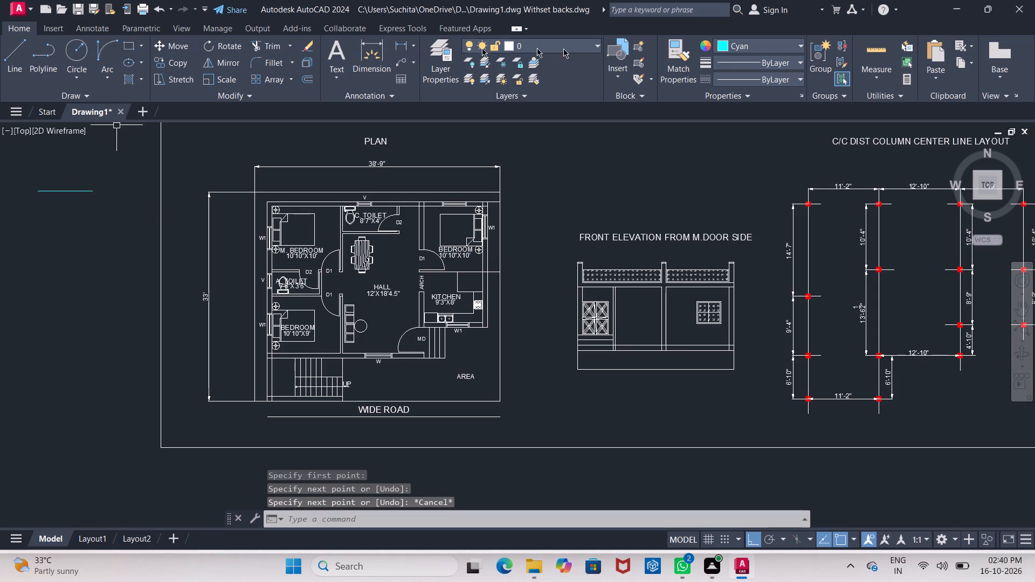
Match the cyan sample line's properties onto the plan's left-wall openings: M. Bedroom W1 window, A. Toilet V ventilator and 10'10"X9' Bedroom W1 window.
{"action": "left_click", "coordinate": [685, 53]}
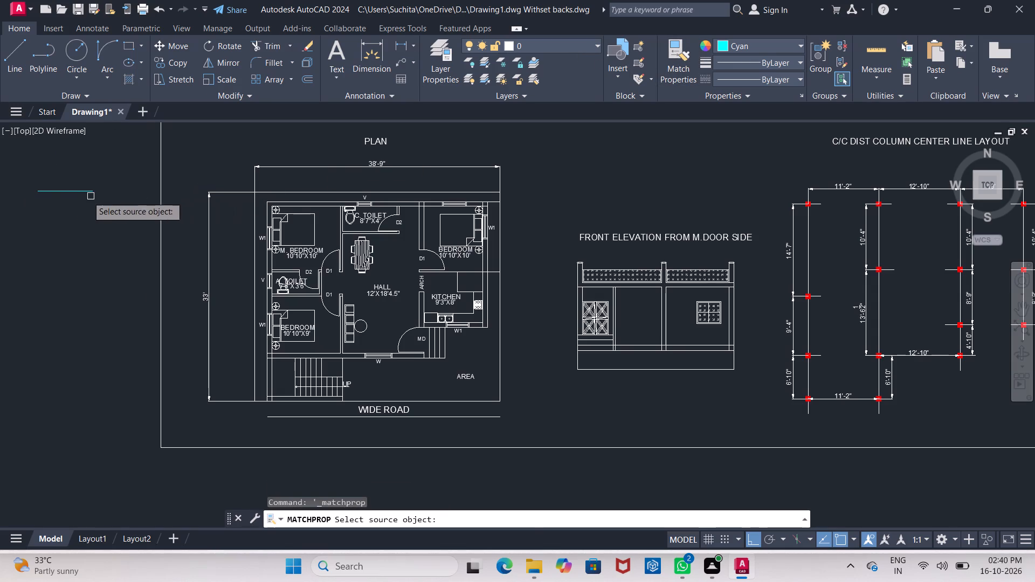
{"action": "left_click", "coordinate": [66, 191]}
{"action": "scroll", "coordinate": [269, 223], "scroll_direction": "up", "scroll_amount": 4}
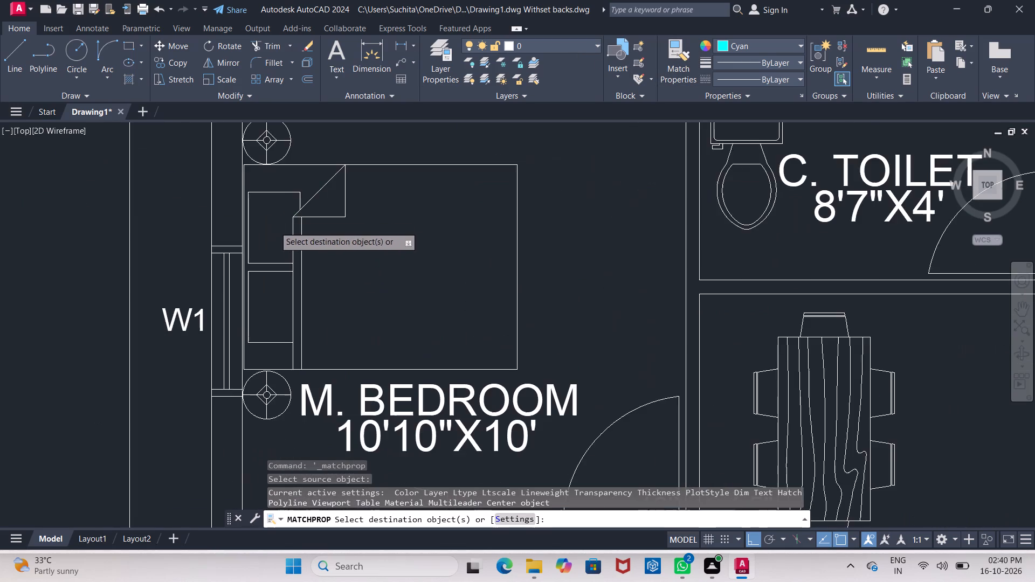
{"action": "middle_click_drag", "start_coordinate": [272, 205], "coordinate": [276, 143]}
{"action": "left_click", "coordinate": [203, 170]}
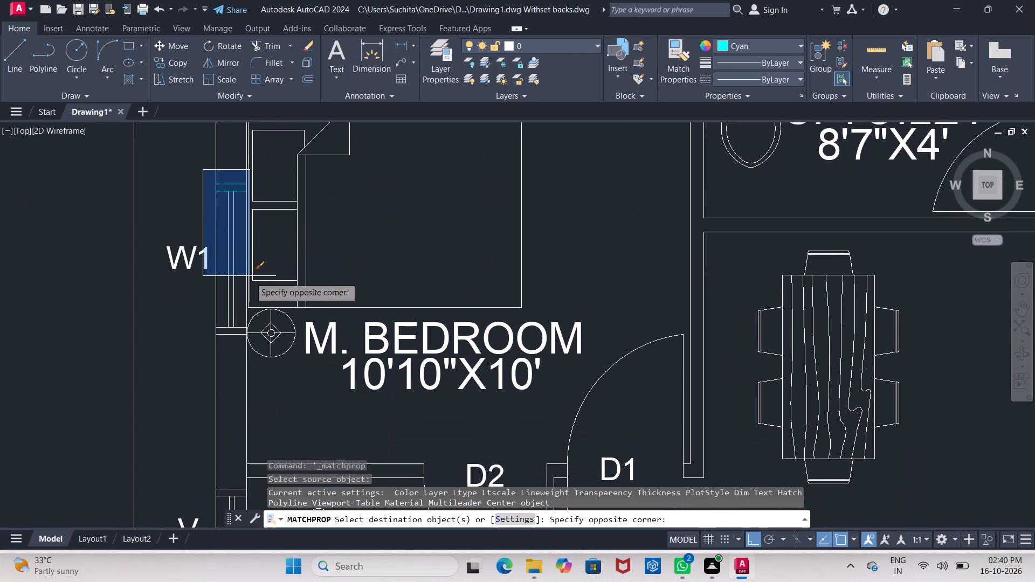
{"action": "left_click", "coordinate": [249, 338]}
{"action": "scroll", "coordinate": [276, 336], "scroll_direction": "down", "scroll_amount": 1}
{"action": "middle_click_drag", "start_coordinate": [276, 336], "coordinate": [278, 245]}
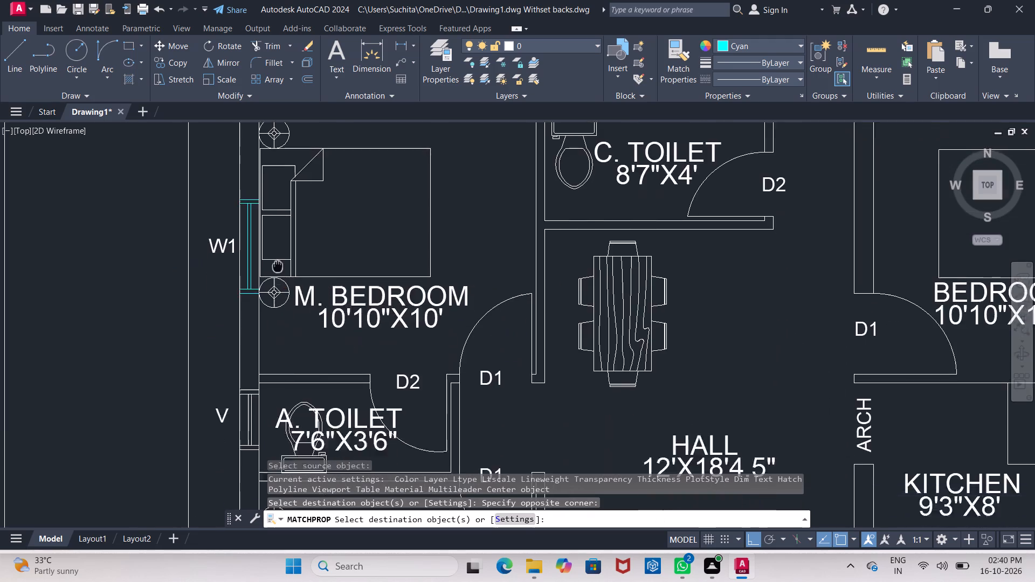
{"action": "middle_click_drag", "start_coordinate": [278, 245], "coordinate": [279, 108]}
{"action": "left_click", "coordinate": [232, 195]}
{"action": "left_click", "coordinate": [277, 273]}
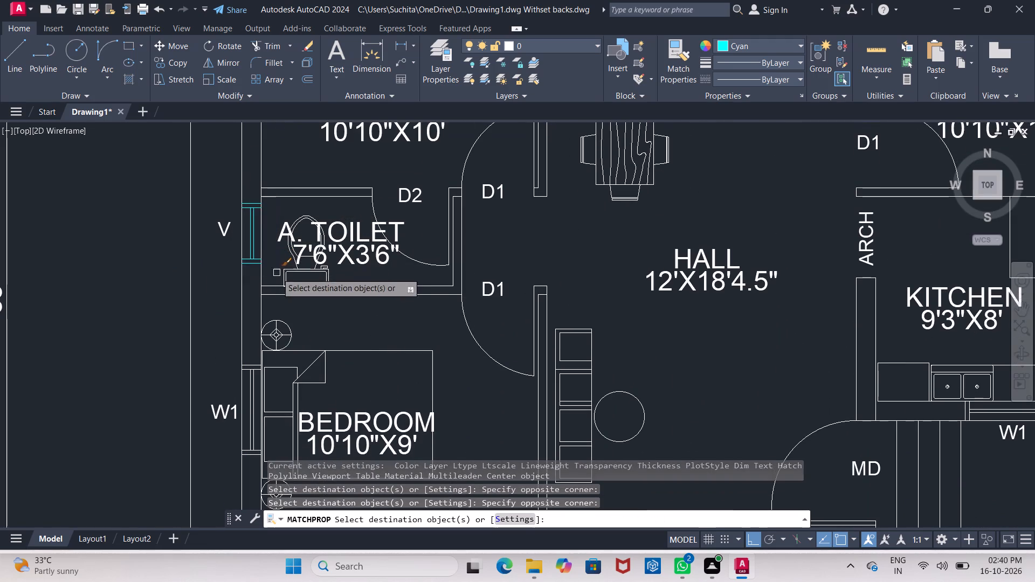
{"action": "middle_click_drag", "start_coordinate": [281, 288], "coordinate": [295, 122]}
{"action": "left_click", "coordinate": [244, 192]}
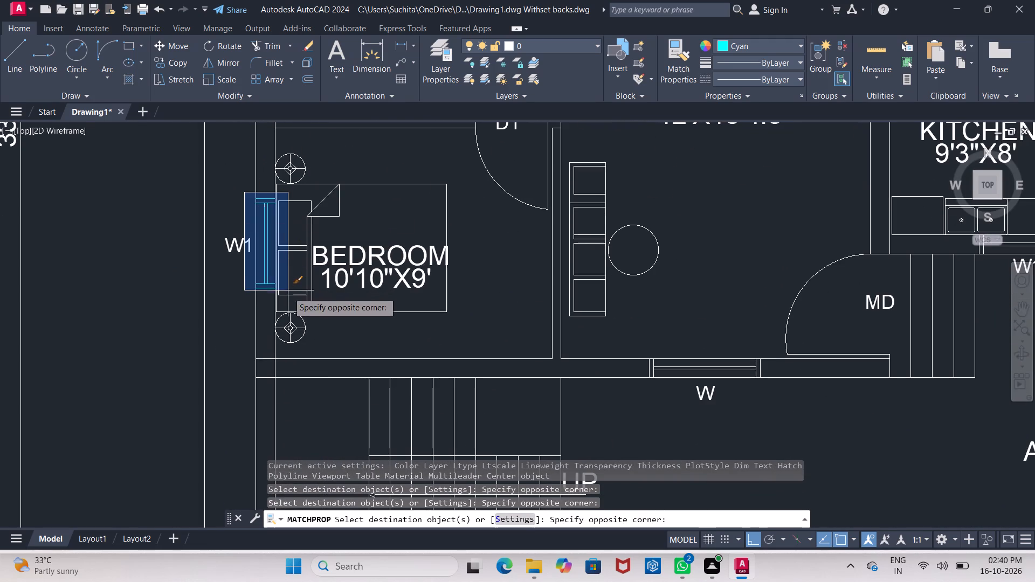
{"action": "left_click", "coordinate": [288, 295]}
Apply the same cyan properties to the hall's front window W and the kitchen window W1 in the lower walls.
{"action": "scroll", "coordinate": [343, 292], "scroll_direction": "down", "scroll_amount": 1}
{"action": "middle_click_drag", "start_coordinate": [343, 292], "coordinate": [124, 185]}
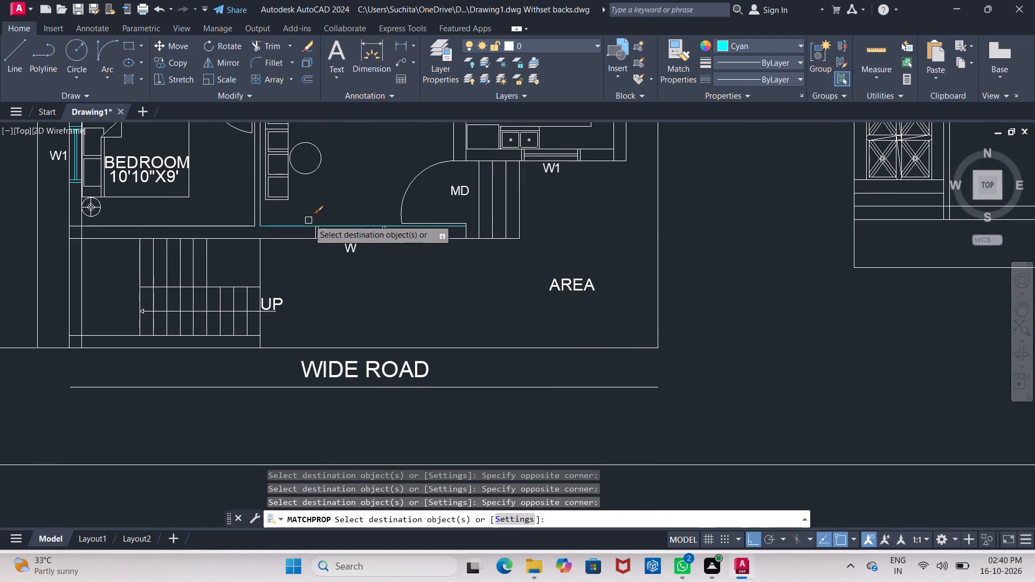
{"action": "left_click", "coordinate": [307, 213]}
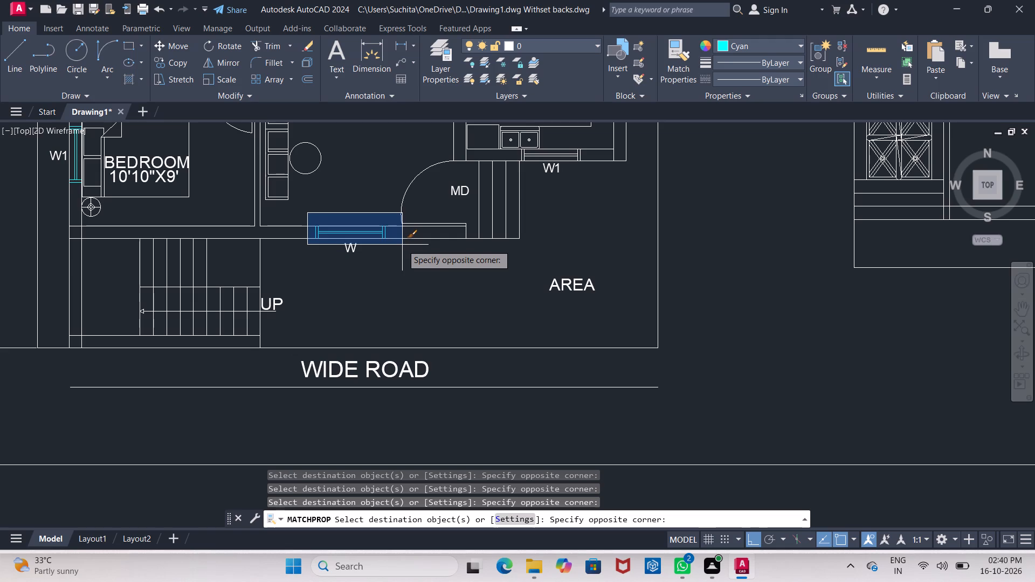
{"action": "left_click", "coordinate": [402, 241]}
{"action": "middle_click_drag", "start_coordinate": [430, 265], "coordinate": [147, 363]}
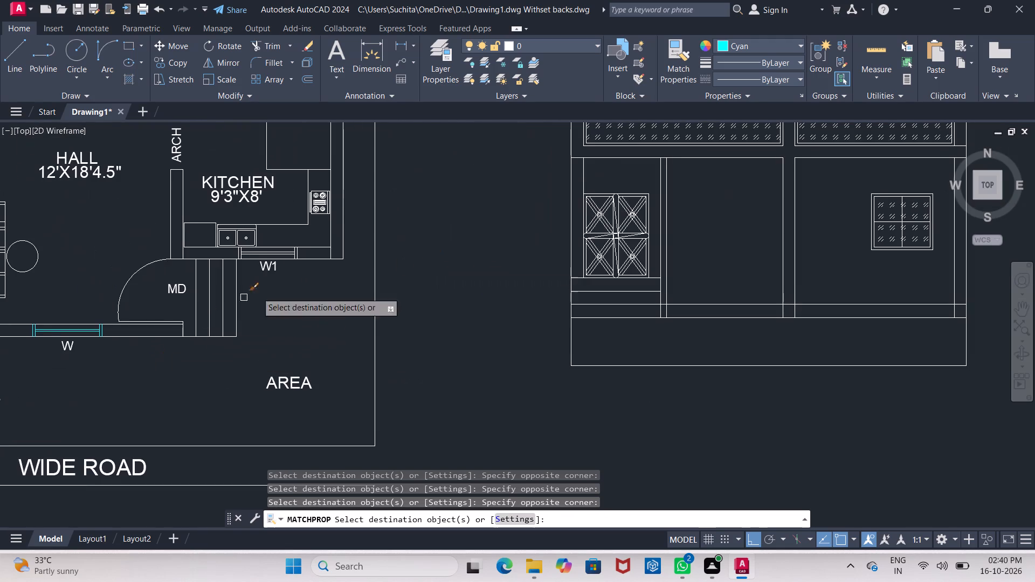
{"action": "scroll", "coordinate": [230, 251], "scroll_direction": "up", "scroll_amount": 4}
{"action": "left_click", "coordinate": [249, 224]}
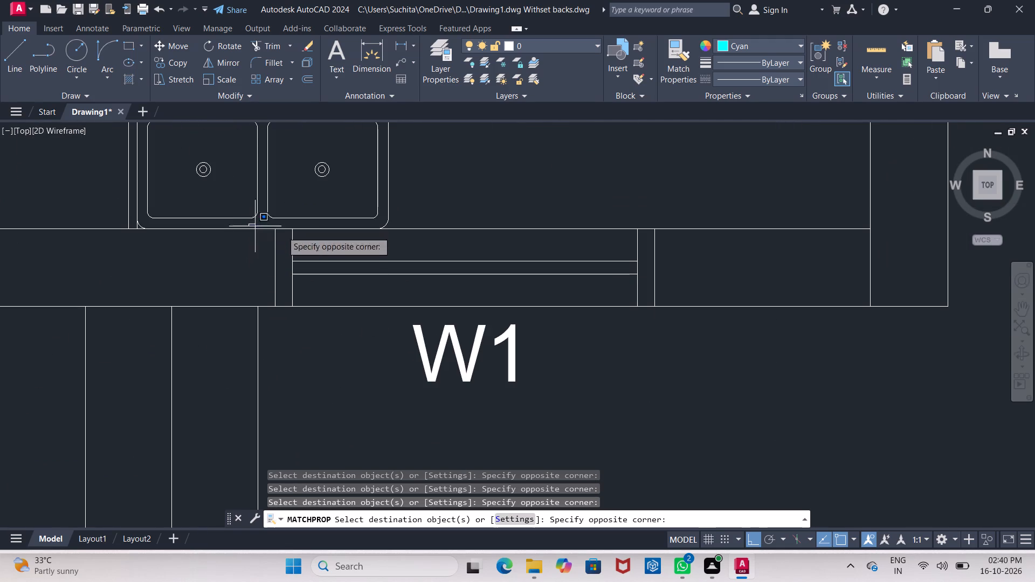
{"action": "left_click", "coordinate": [677, 316]}
Apply the cyan properties to each line of the 10'10"X10' Bedroom's W1 window in the plan's right wall, leaving the wall lines white.
{"action": "scroll", "coordinate": [694, 308], "scroll_direction": "down", "scroll_amount": 3}
{"action": "middle_click_drag", "start_coordinate": [687, 309], "coordinate": [312, 328]}
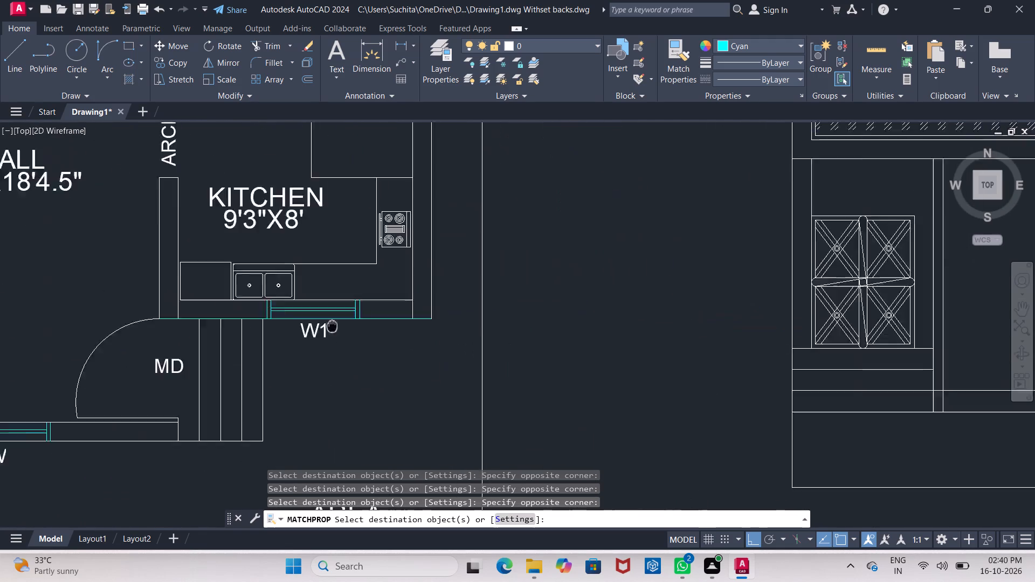
{"action": "middle_click_drag", "start_coordinate": [312, 328], "coordinate": [279, 331]}
{"action": "middle_click_drag", "start_coordinate": [316, 238], "coordinate": [336, 362]}
{"action": "scroll", "coordinate": [320, 291], "scroll_direction": "down", "scroll_amount": 1}
{"action": "middle_click_drag", "start_coordinate": [331, 154], "coordinate": [336, 274]}
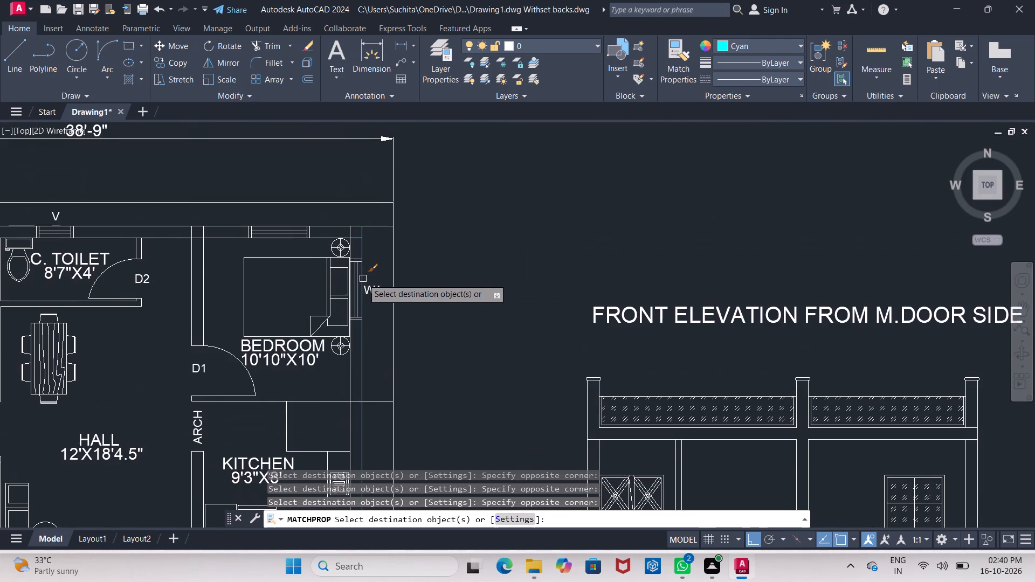
{"action": "scroll", "coordinate": [362, 278], "scroll_direction": "up", "scroll_amount": 2}
{"action": "middle_click_drag", "start_coordinate": [361, 272], "coordinate": [361, 235]}
{"action": "scroll", "coordinate": [322, 202], "scroll_direction": "up", "scroll_amount": 2}
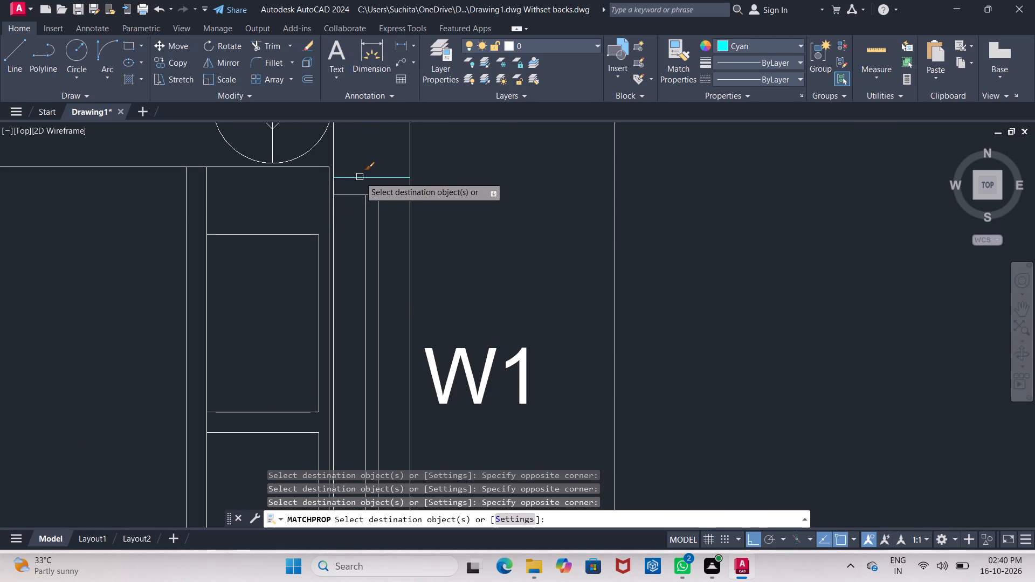
{"action": "left_click", "coordinate": [360, 177]}
{"action": "left_click", "coordinate": [361, 196]}
{"action": "left_click", "coordinate": [365, 225]}
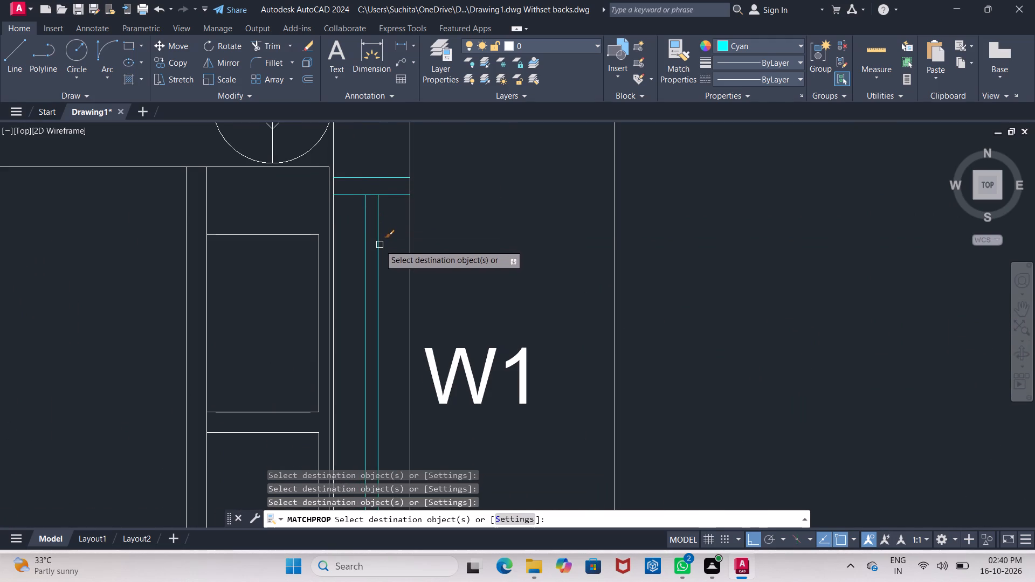
{"action": "left_click", "coordinate": [379, 245]}
{"action": "middle_click_drag", "start_coordinate": [379, 247], "coordinate": [316, 65]}
{"action": "left_click", "coordinate": [294, 372]}
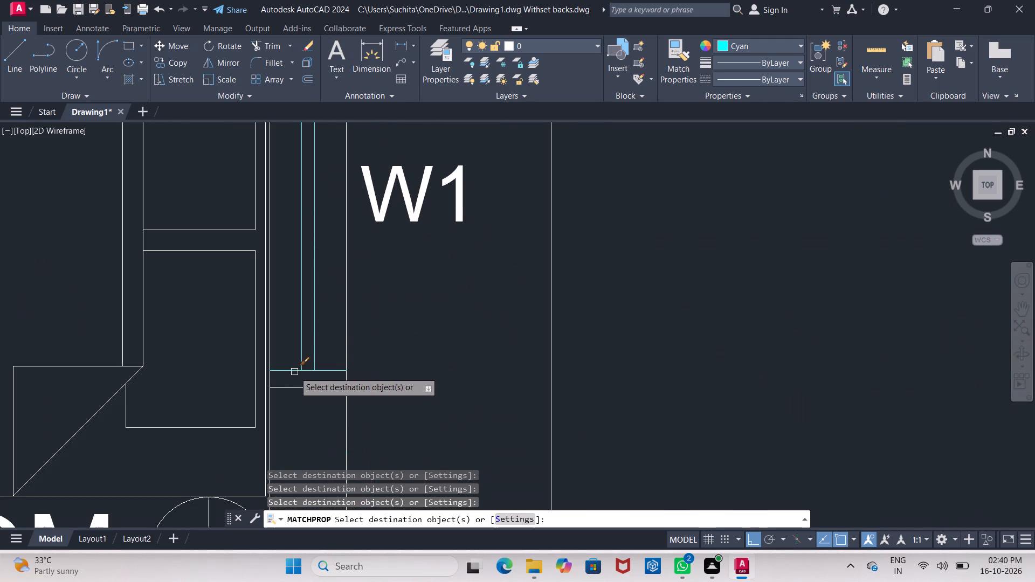
{"action": "left_click", "coordinate": [314, 387]}
Apply the cyan properties to the unlabelled window in the top wall of the right-hand 10'10"X10' Bedroom.
{"action": "scroll", "coordinate": [320, 375], "scroll_direction": "down", "scroll_amount": 4}
{"action": "middle_click_drag", "start_coordinate": [329, 355], "coordinate": [296, 210]}
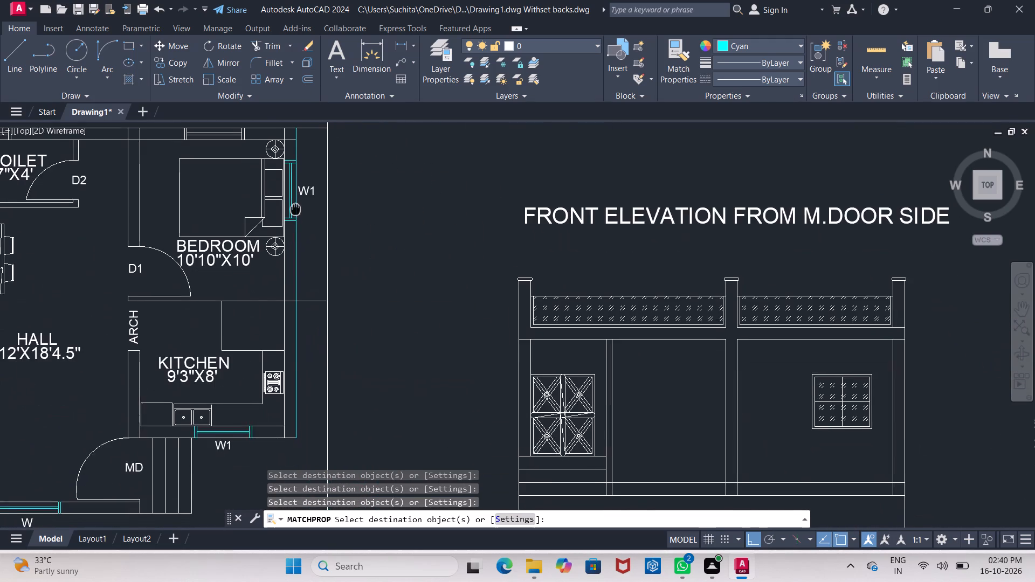
{"action": "middle_click_drag", "start_coordinate": [296, 210], "coordinate": [475, 364]}
{"action": "scroll", "coordinate": [356, 283], "scroll_direction": "up", "scroll_amount": 1}
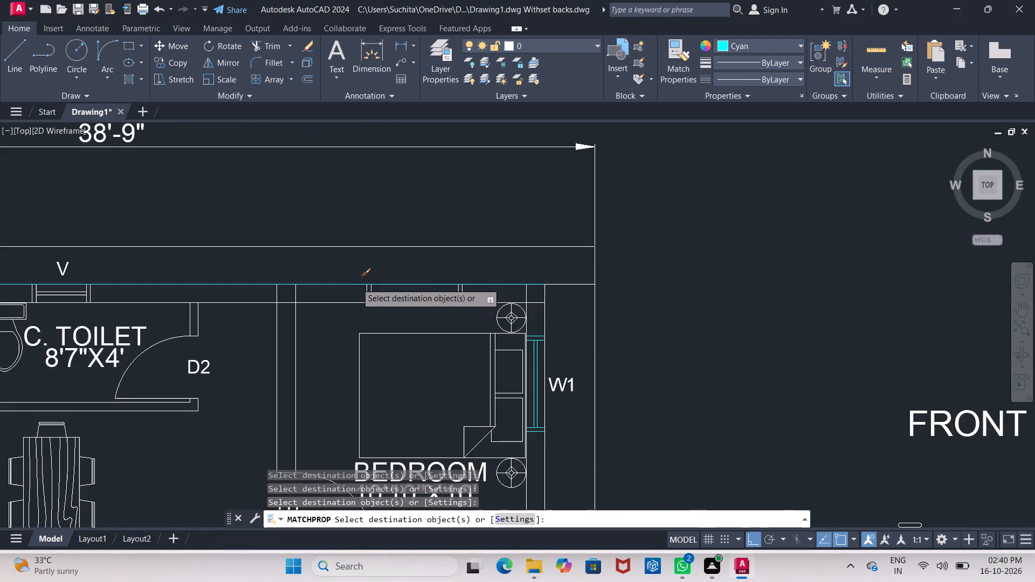
{"action": "left_click_drag", "start_coordinate": [346, 266], "coordinate": [361, 280]}
{"action": "left_click", "coordinate": [499, 321]}
Match the top-wall bedroom window's cyan properties onto the V ventilator above the C. Toilet.
{"action": "middle_click_drag", "start_coordinate": [280, 299], "coordinate": [520, 265]}
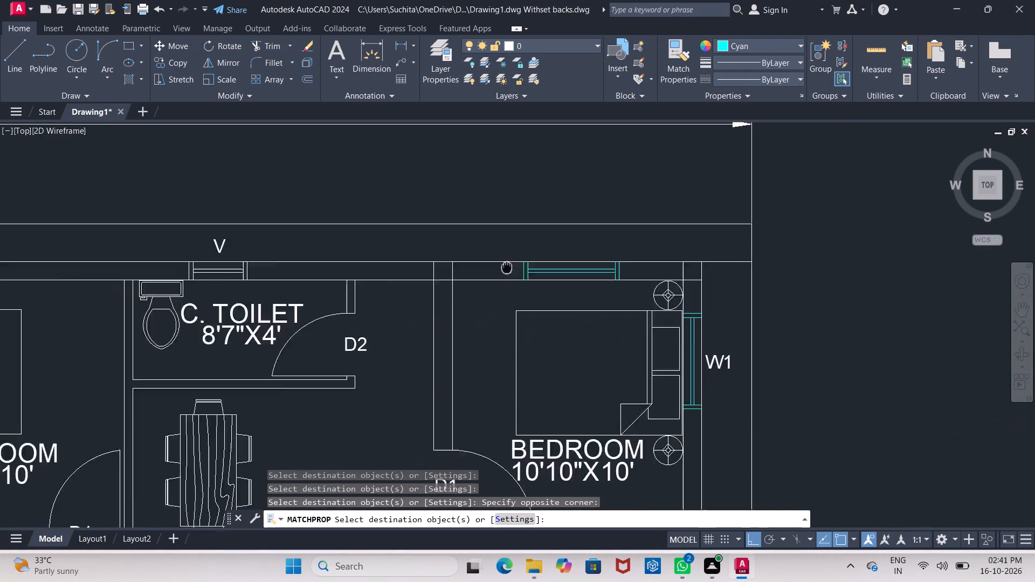
{"action": "middle_click_drag", "start_coordinate": [520, 265], "coordinate": [531, 262]}
{"action": "left_click_drag", "start_coordinate": [267, 219], "coordinate": [271, 226]}
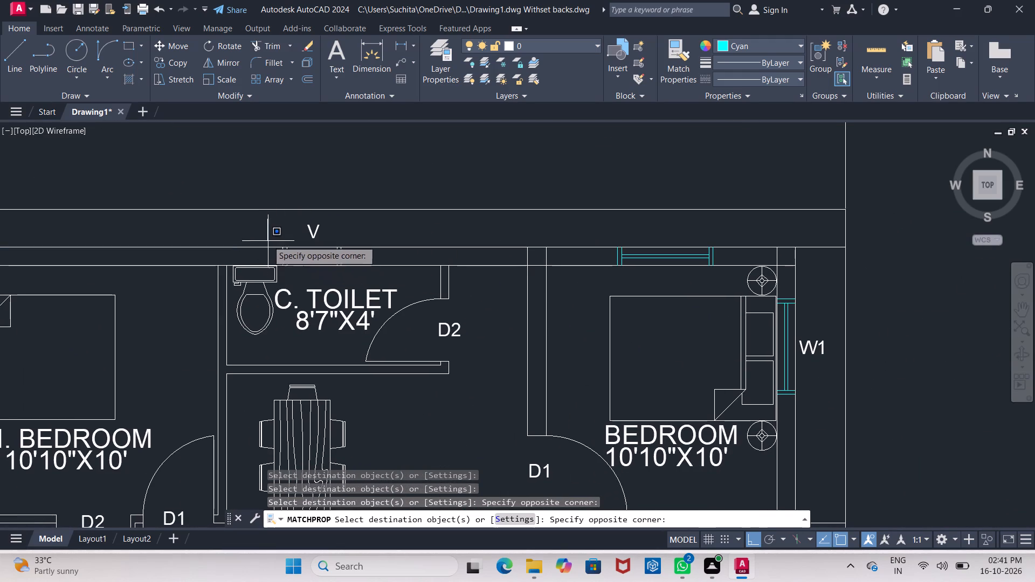
{"action": "key", "text": "Escape"}
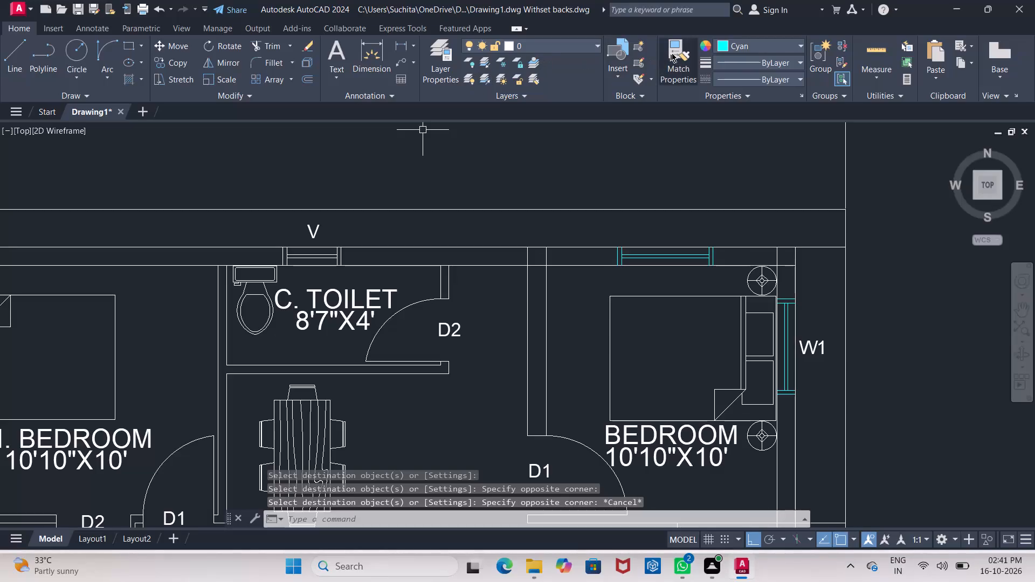
{"action": "left_click", "coordinate": [672, 52]}
{"action": "left_click", "coordinate": [680, 254]}
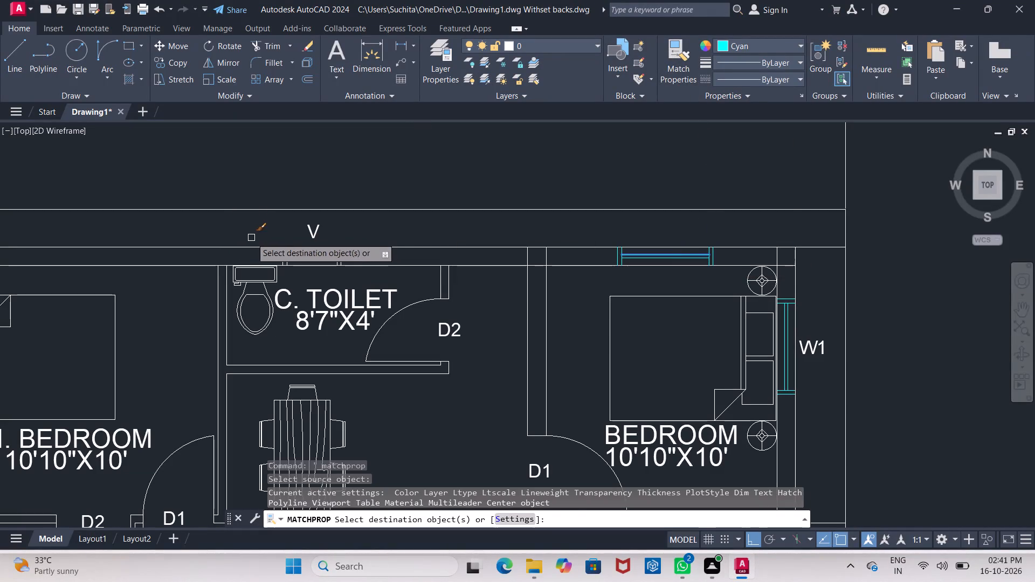
{"action": "left_click", "coordinate": [268, 239]}
{"action": "left_click", "coordinate": [357, 269]}
{"action": "scroll", "coordinate": [372, 271], "scroll_direction": "down", "scroll_amount": 3}
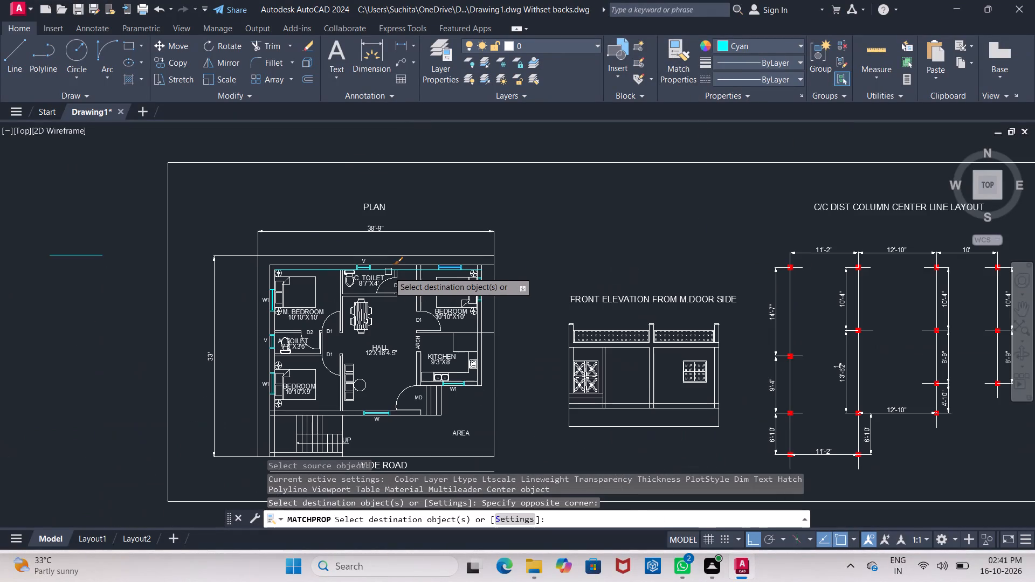
{"action": "key", "text": "Escape"}
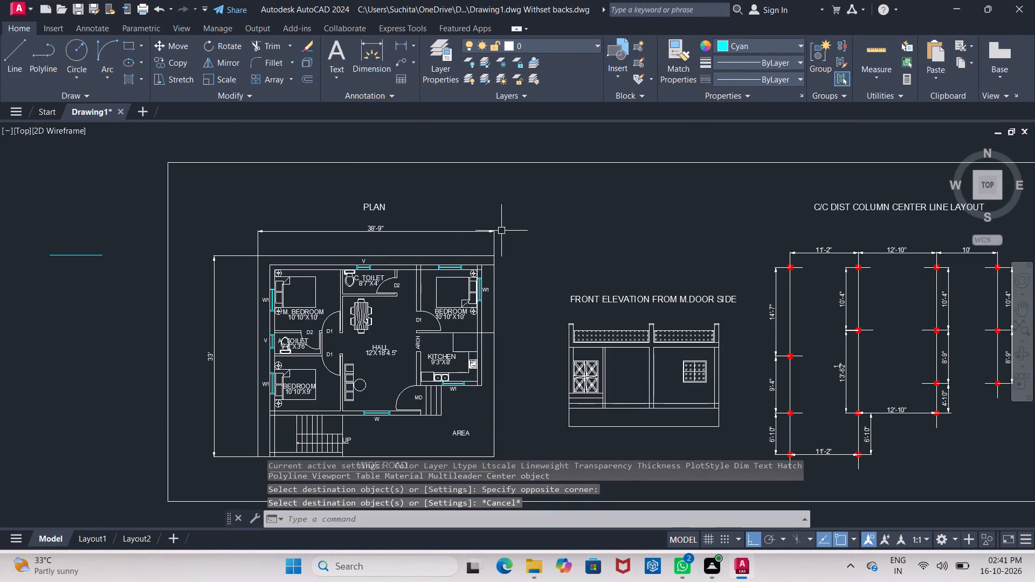
Trim the overlapping lines where the right-hand bedroom's left partition meets the plan's top wall, opening the wall junction.
{"action": "scroll", "coordinate": [425, 283], "scroll_direction": "up", "scroll_amount": 3}
{"action": "key", "text": "Escape"}
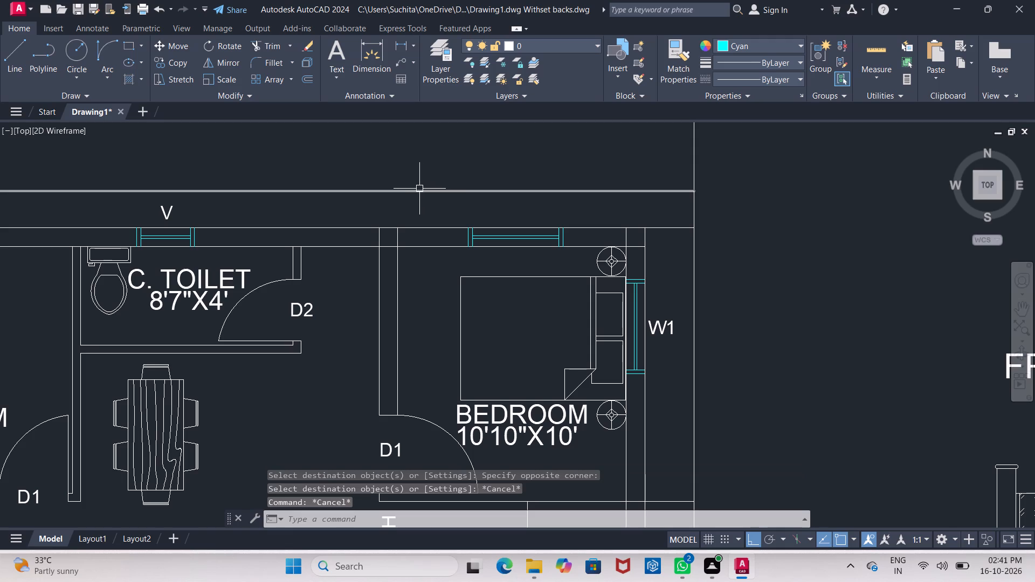
{"action": "type", "text": "TR"}
{"action": "key", "text": "Return"}
{"action": "key", "text": "Return"}
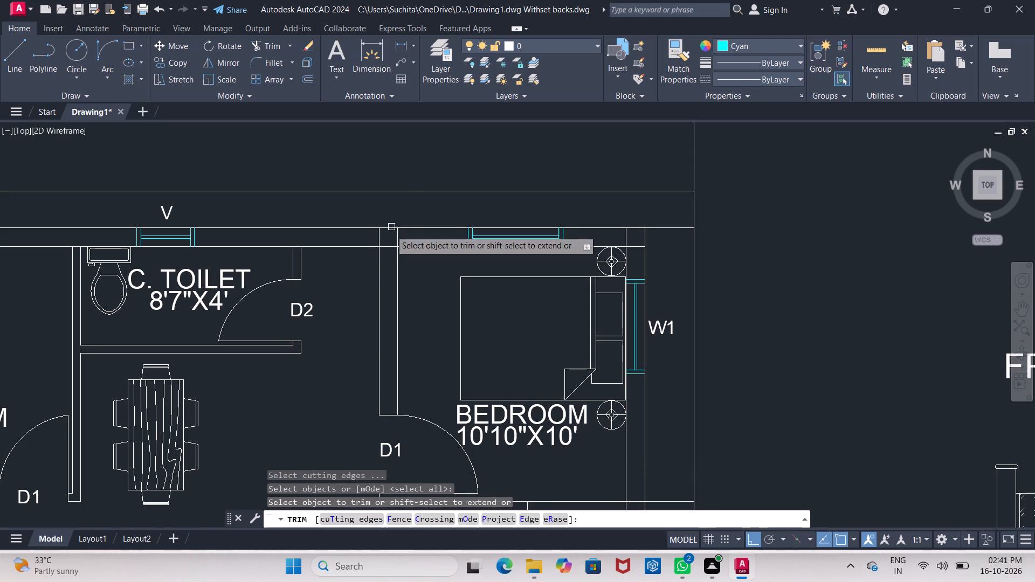
{"action": "left_click", "coordinate": [387, 242]}
{"action": "left_click", "coordinate": [389, 252]}
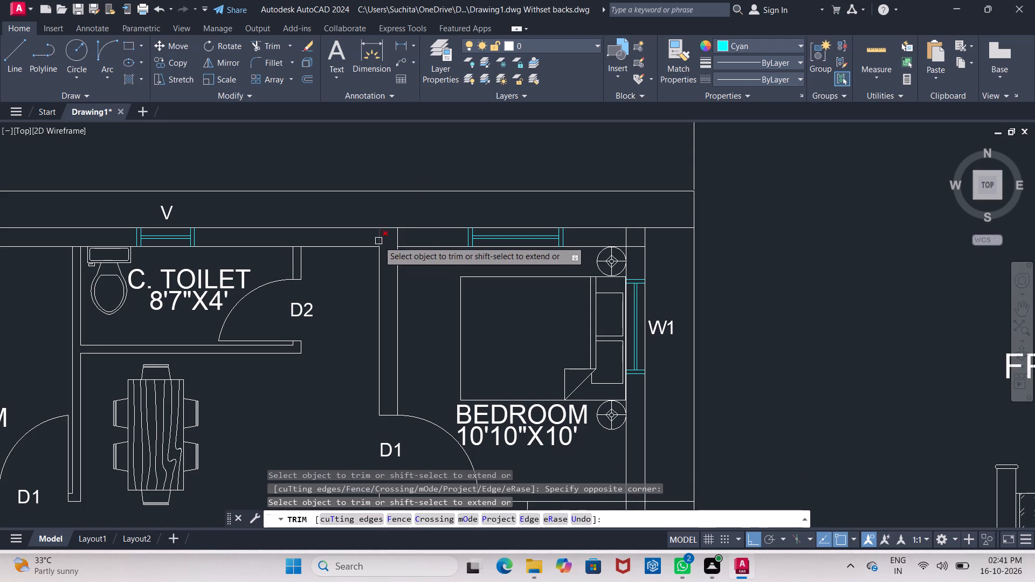
{"action": "left_click", "coordinate": [378, 241]}
{"action": "left_click", "coordinate": [402, 240]}
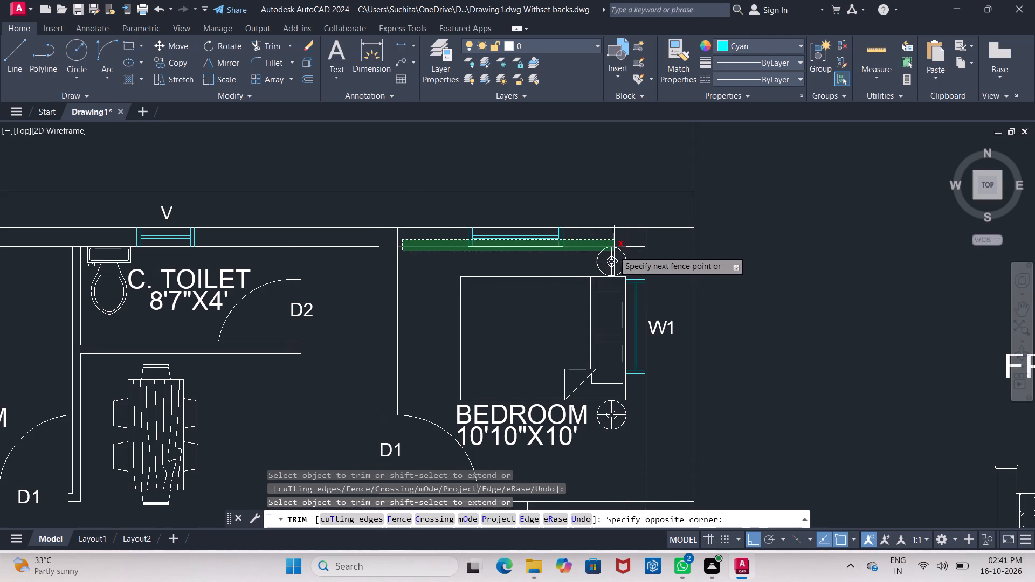
{"action": "key", "text": "Escape"}
{"action": "middle_click_drag", "start_coordinate": [397, 207], "coordinate": [383, 205]}
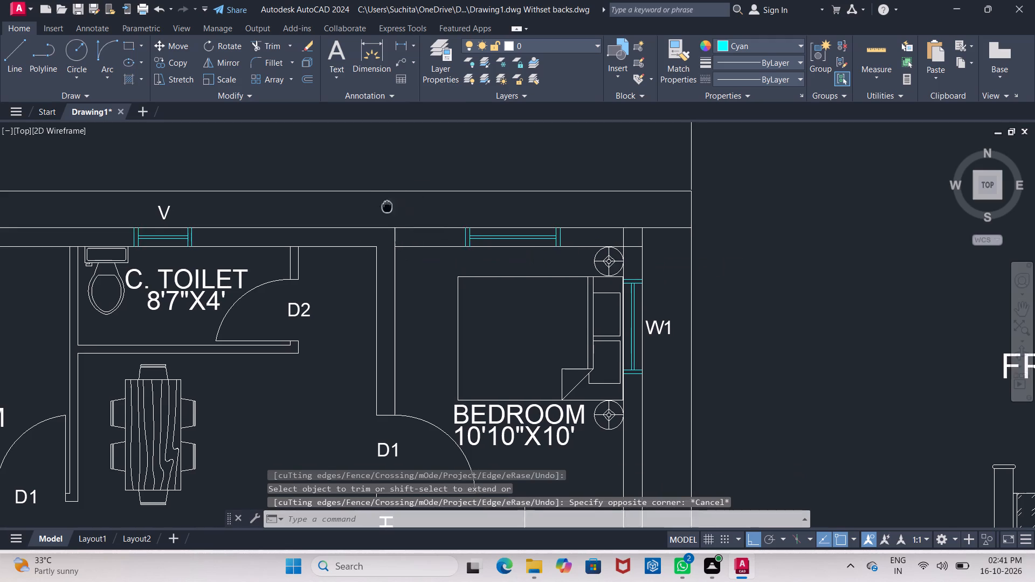
{"action": "middle_click_drag", "start_coordinate": [383, 205], "coordinate": [367, 202]}
{"action": "type", "text": "TR"}
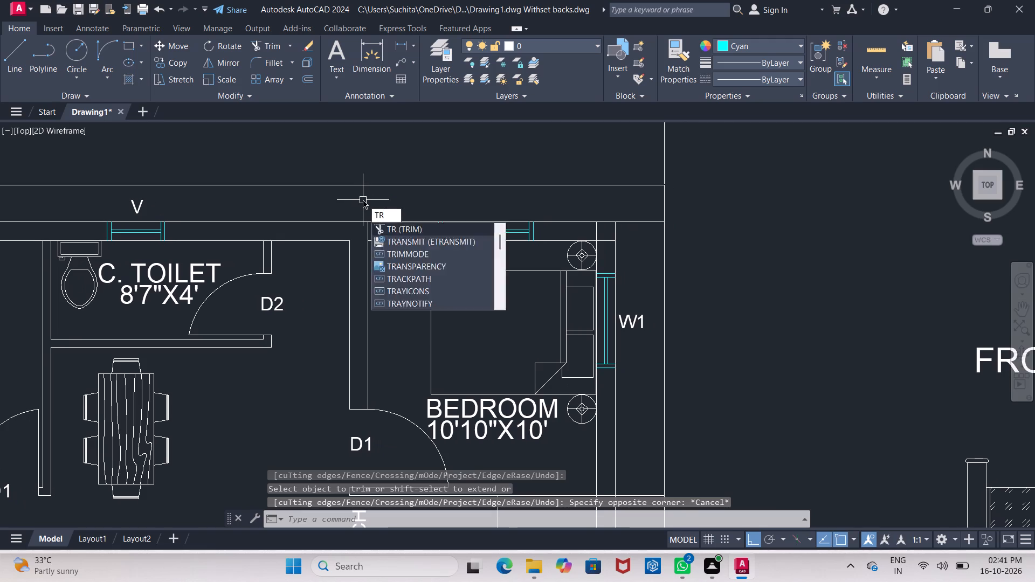
{"action": "key", "text": "Return"}
{"action": "key", "text": "Return"}
{"action": "left_click", "coordinate": [369, 236]}
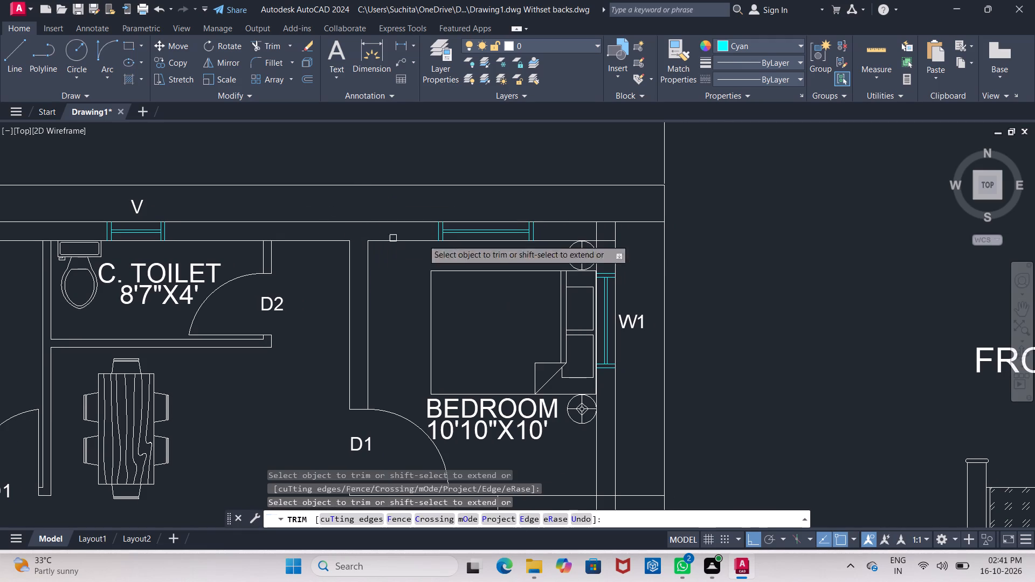
Trim the inner wall lines crossing at the plan's top-right corner, keeping the outer wall line intact.
{"action": "left_click", "coordinate": [598, 230]}
{"action": "left_click", "coordinate": [616, 234]}
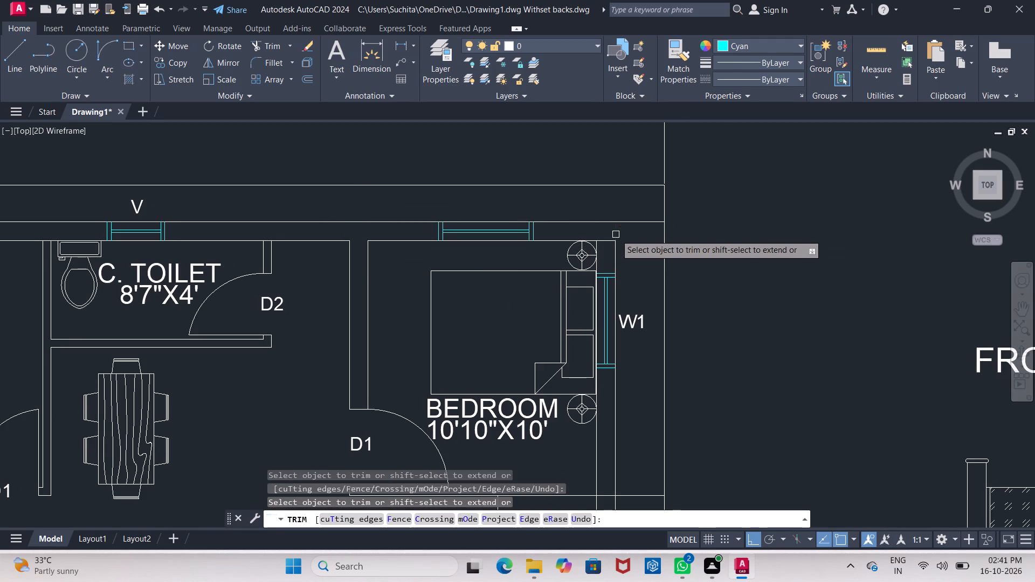
{"action": "left_click", "coordinate": [610, 241]}
{"action": "key", "text": "ctrl+z"}
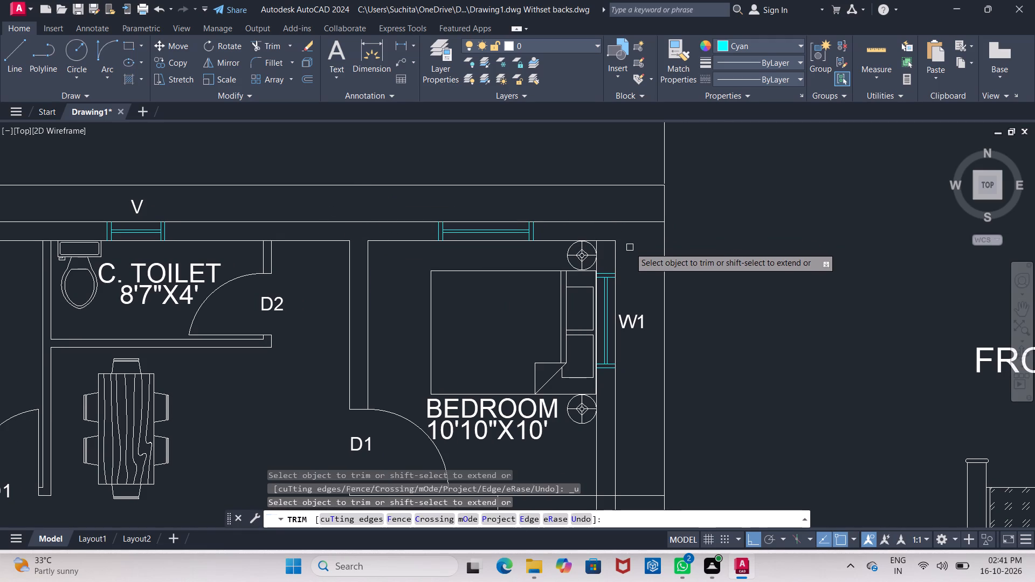
{"action": "key", "text": "ctrl+z"}
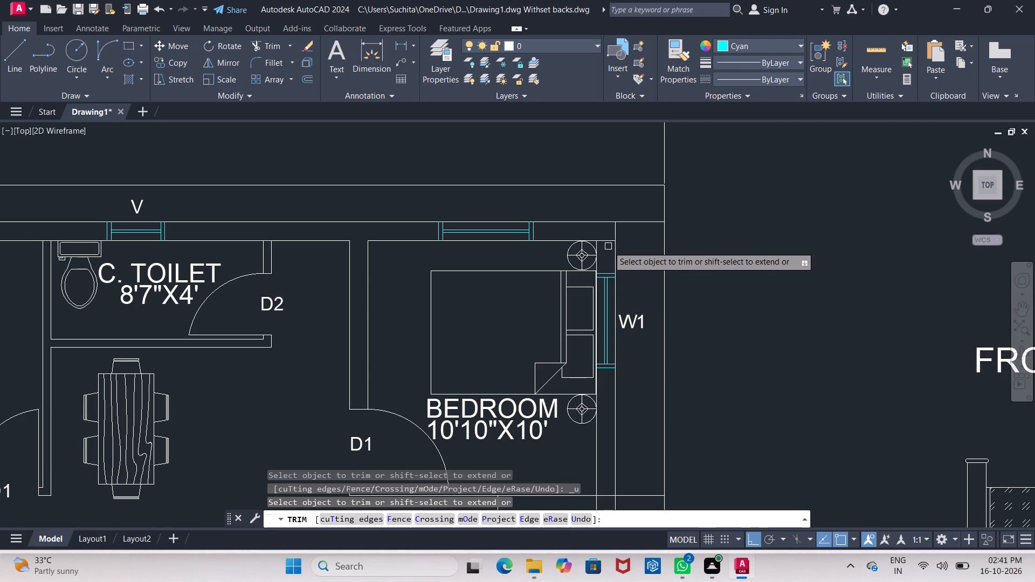
{"action": "left_click", "coordinate": [608, 243]}
Trim the overlapping inner wall lines at the kitchen's lower-left and lower-right corners.
{"action": "scroll", "coordinate": [608, 245], "scroll_direction": "down", "scroll_amount": 2}
{"action": "middle_click_drag", "start_coordinate": [608, 245], "coordinate": [585, 203]}
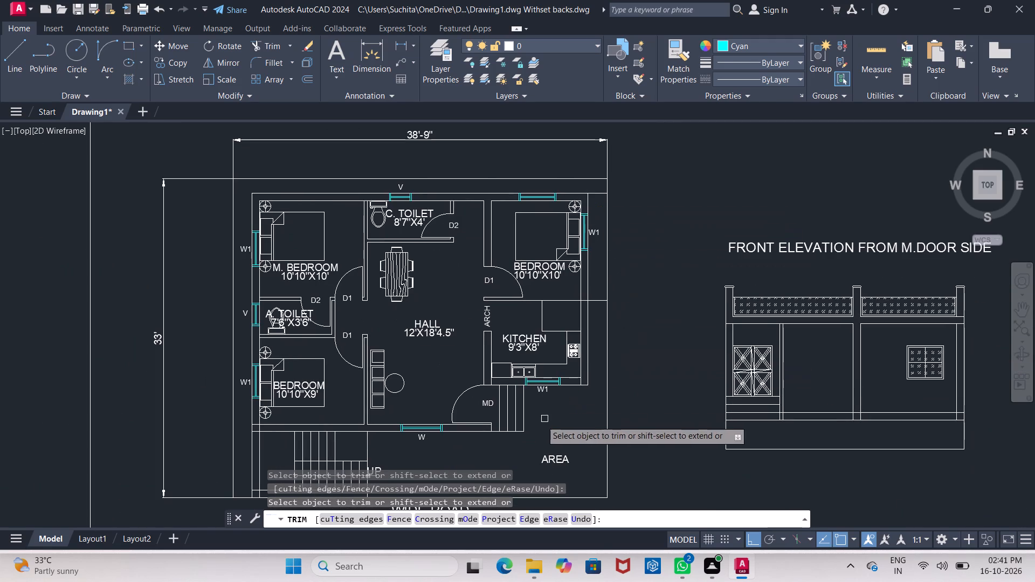
{"action": "scroll", "coordinate": [493, 385], "scroll_direction": "up", "scroll_amount": 4}
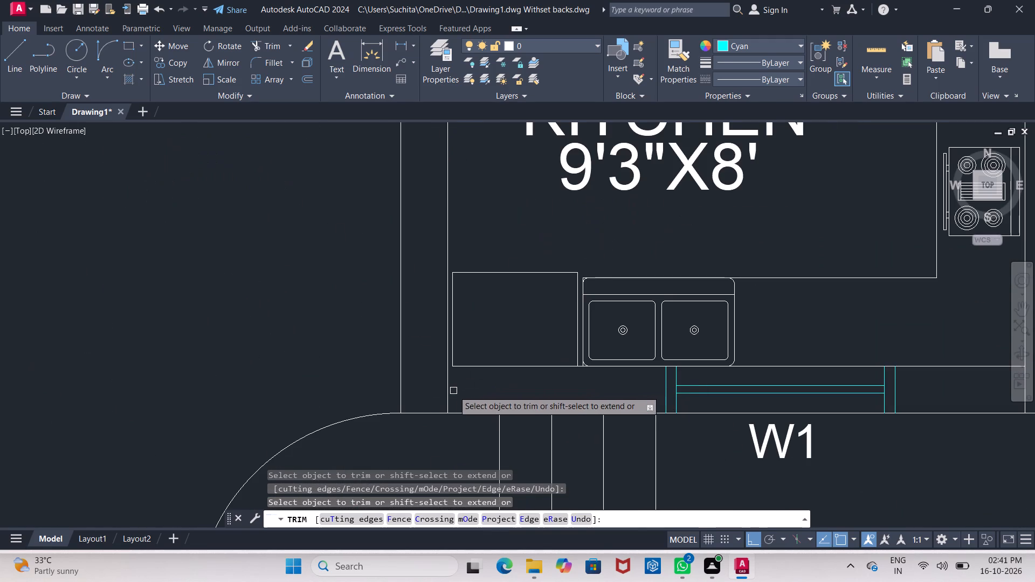
{"action": "left_click", "coordinate": [449, 391]}
{"action": "triple_click", "coordinate": [447, 391]}
{"action": "scroll", "coordinate": [456, 392], "scroll_direction": "down", "scroll_amount": 2}
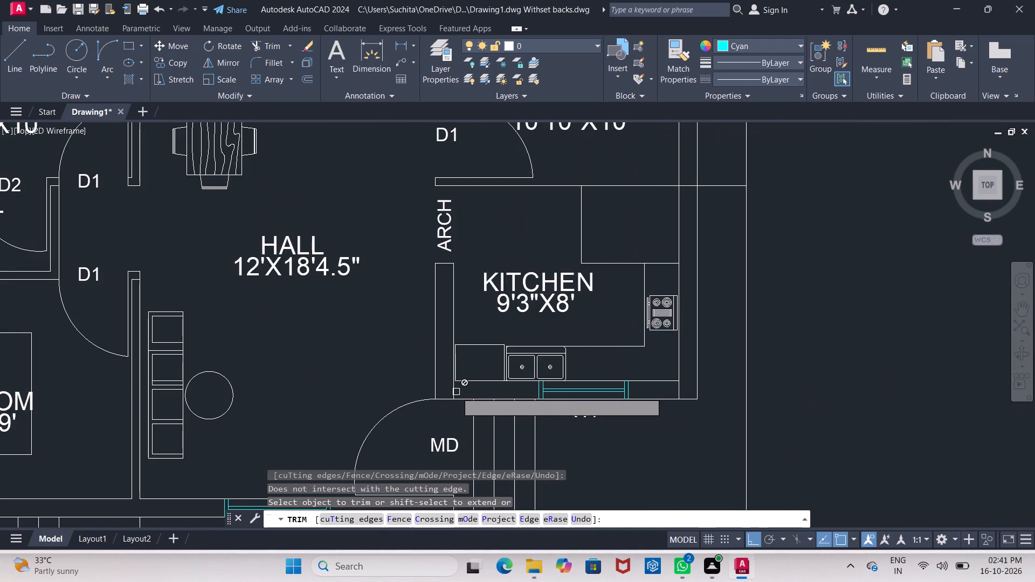
{"action": "scroll", "coordinate": [456, 392], "scroll_direction": "up", "scroll_amount": 1}
{"action": "middle_click_drag", "start_coordinate": [456, 392], "coordinate": [313, 341]}
{"action": "scroll", "coordinate": [456, 392], "scroll_direction": "down", "scroll_amount": 1}
{"action": "scroll", "coordinate": [544, 357], "scroll_direction": "up", "scroll_amount": 1}
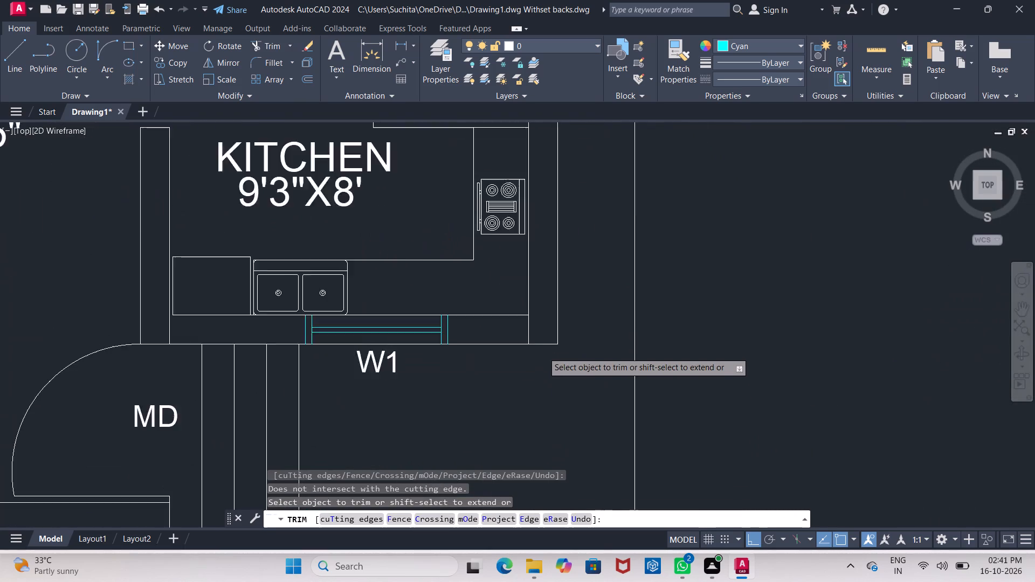
{"action": "scroll", "coordinate": [542, 351], "scroll_direction": "up", "scroll_amount": 1}
{"action": "left_click", "coordinate": [522, 328]}
Trim the wall lines crossing at the lower-left corner of the 10'10"X9' Bedroom, opening the junction with the outer wall.
{"action": "scroll", "coordinate": [527, 326], "scroll_direction": "down", "scroll_amount": 4}
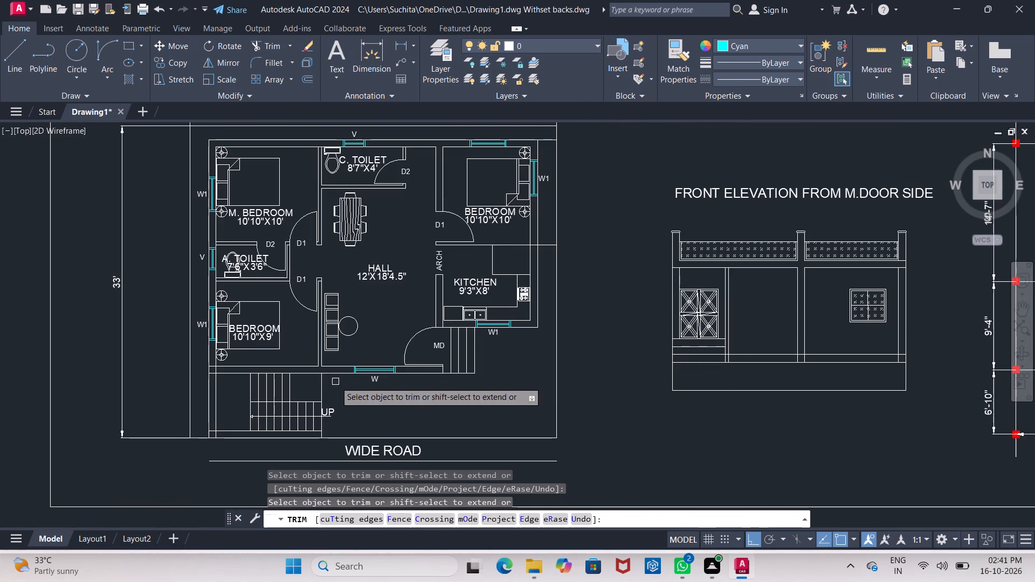
{"action": "scroll", "coordinate": [203, 376], "scroll_direction": "up", "scroll_amount": 4}
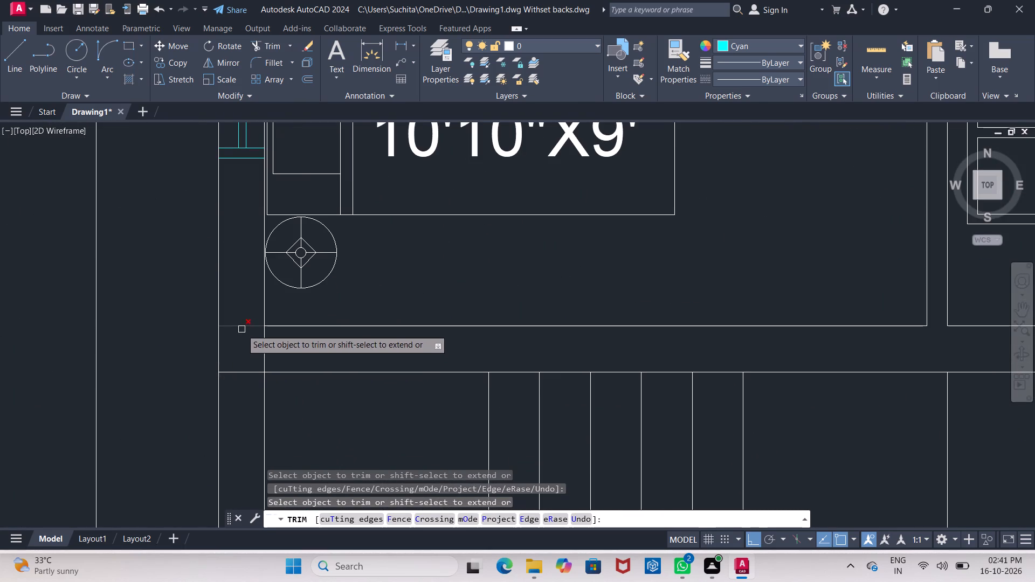
{"action": "left_click", "coordinate": [241, 329]}
{"action": "left_click", "coordinate": [240, 377]}
{"action": "left_click", "coordinate": [240, 372]}
{"action": "left_click", "coordinate": [260, 352]}
{"action": "left_click", "coordinate": [268, 354]}
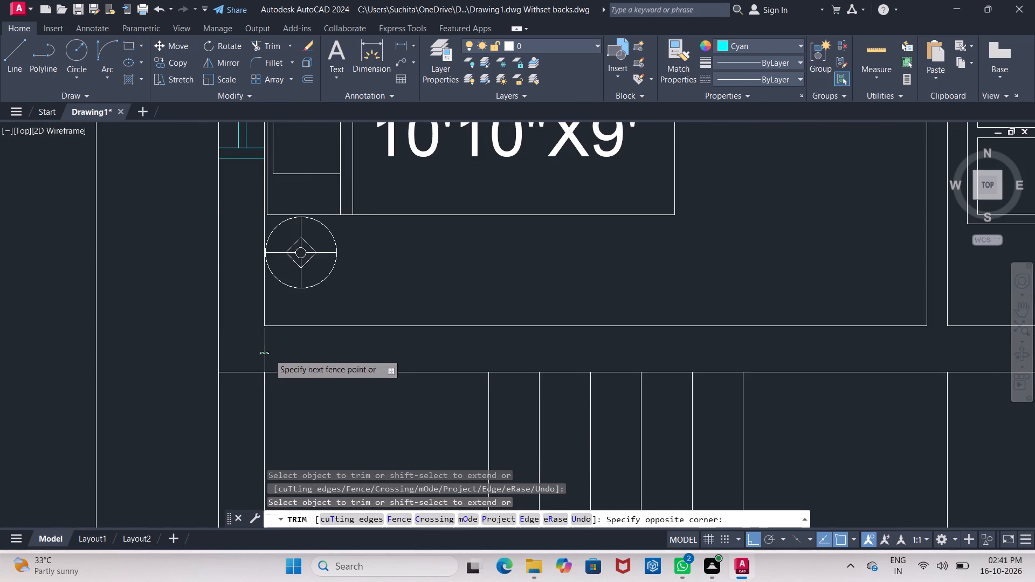
{"action": "left_click", "coordinate": [245, 375]}
Trim the wall lines crossing at the lower-left corner of the staircase enclosure beside the wide road.
{"action": "scroll", "coordinate": [245, 375], "scroll_direction": "down", "scroll_amount": 3}
{"action": "middle_click_drag", "start_coordinate": [247, 376], "coordinate": [246, 283]}
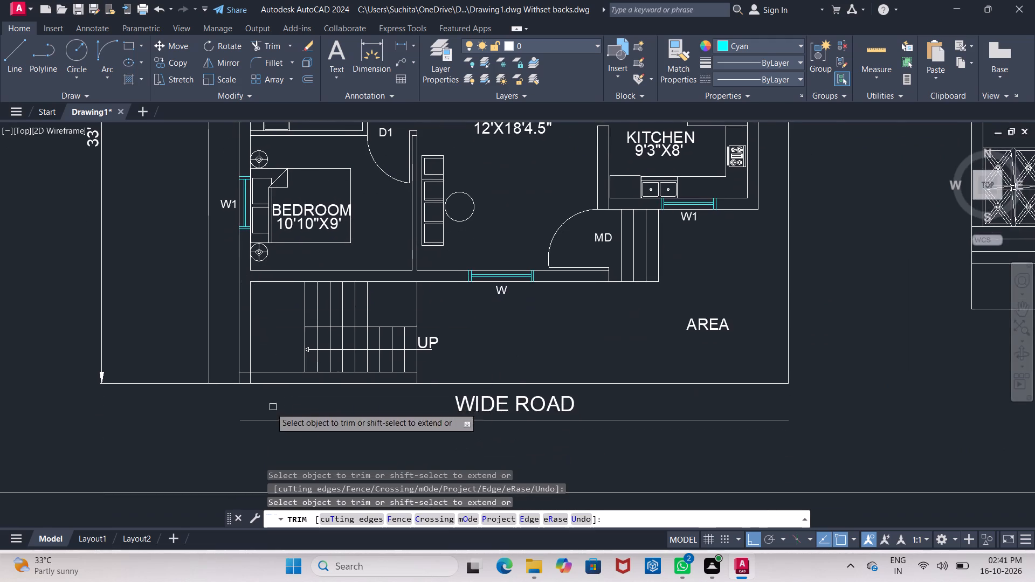
{"action": "scroll", "coordinate": [259, 407], "scroll_direction": "up", "scroll_amount": 3}
{"action": "left_click", "coordinate": [214, 283]}
{"action": "left_click", "coordinate": [227, 303]}
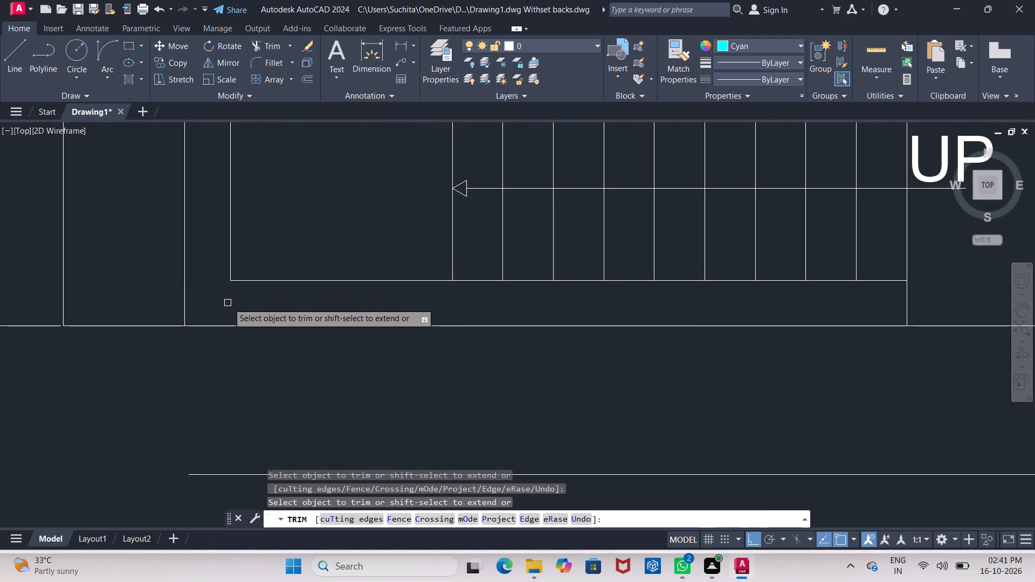
{"action": "scroll", "coordinate": [249, 312], "scroll_direction": "down", "scroll_amount": 3}
Trim the left outer wall's inner line where the A. Toilet's lower and upper partitions meet it.
{"action": "middle_click_drag", "start_coordinate": [490, 297], "coordinate": [411, 526]}
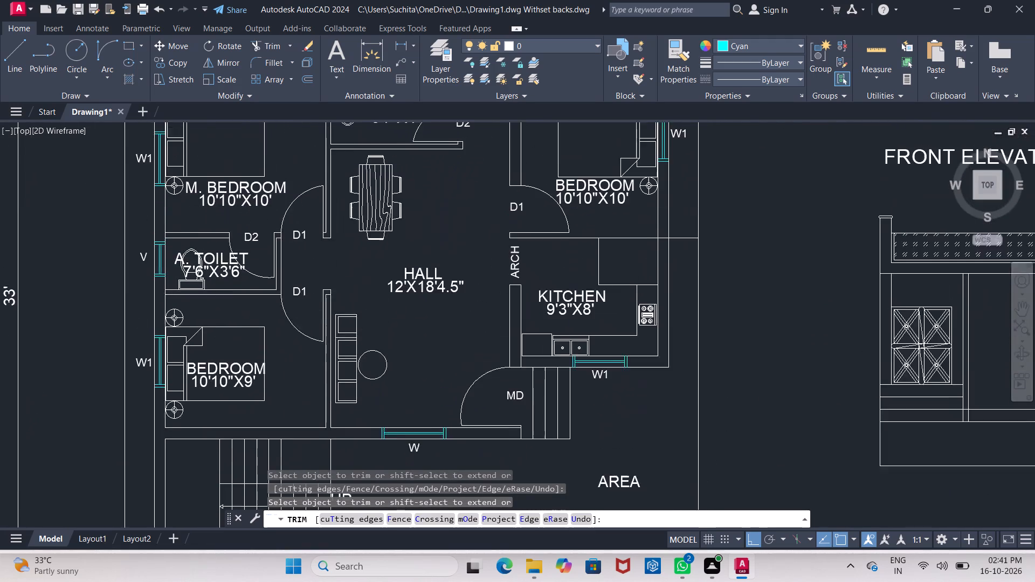
{"action": "middle_click_drag", "start_coordinate": [411, 526], "coordinate": [405, 496]}
{"action": "scroll", "coordinate": [153, 266], "scroll_direction": "up", "scroll_amount": 3}
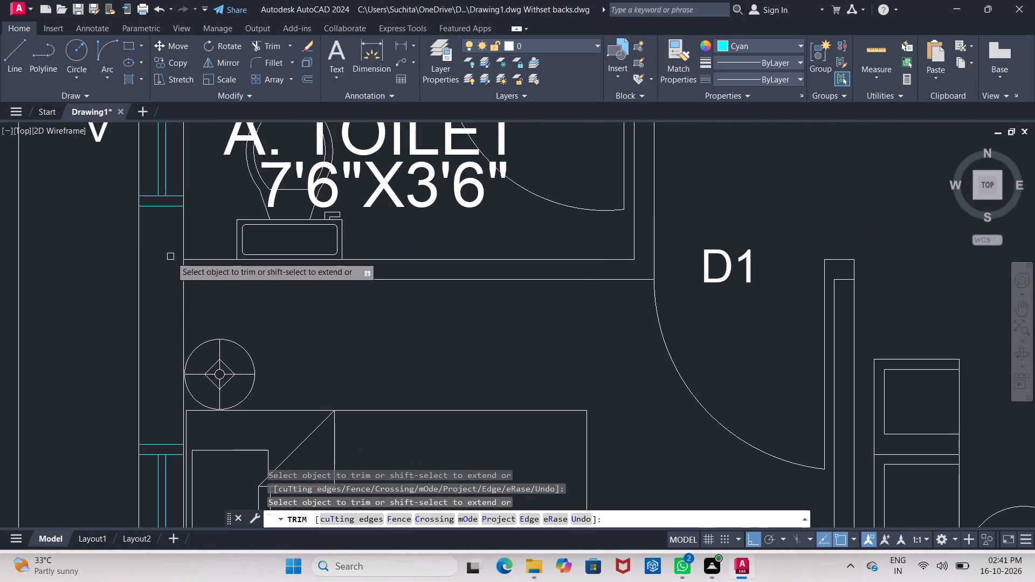
{"action": "left_click", "coordinate": [181, 269]}
{"action": "middle_click_drag", "start_coordinate": [191, 248], "coordinate": [224, 448]}
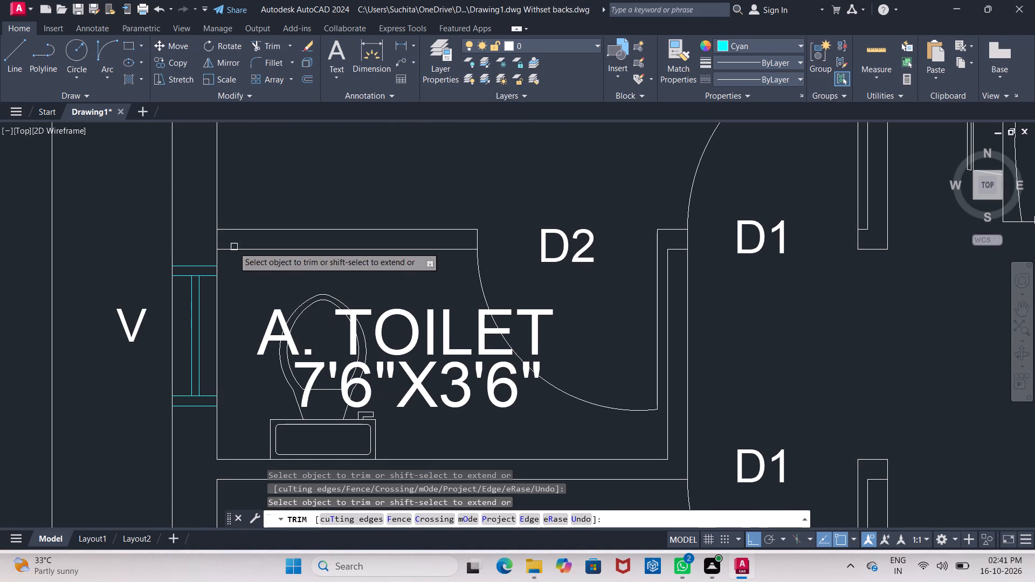
{"action": "left_click", "coordinate": [218, 239]}
Trim the top wall's inner line where the C. Toilet's left partition and the wall stub by door D2 meet it.
{"action": "scroll", "coordinate": [223, 251], "scroll_direction": "down", "scroll_amount": 4}
{"action": "scroll", "coordinate": [220, 172], "scroll_direction": "up", "scroll_amount": 2}
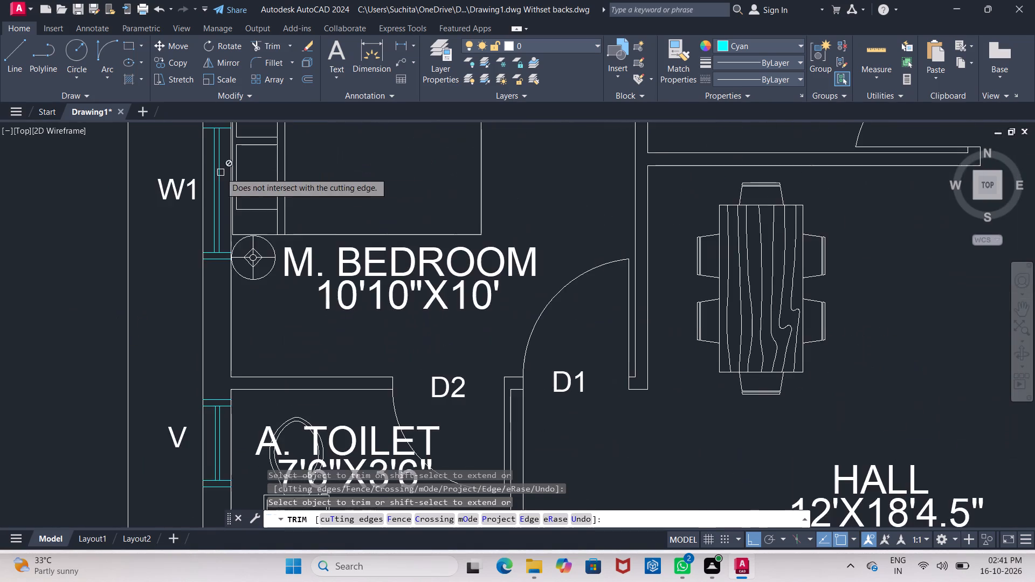
{"action": "middle_click_drag", "start_coordinate": [220, 180], "coordinate": [151, 301]}
{"action": "scroll", "coordinate": [151, 300], "scroll_direction": "down", "scroll_amount": 2}
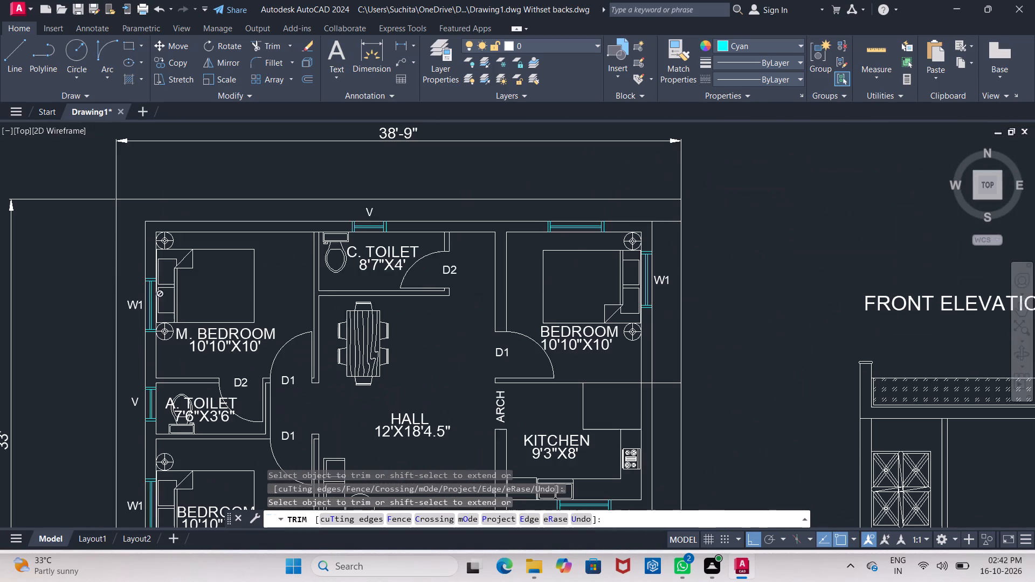
{"action": "scroll", "coordinate": [309, 234], "scroll_direction": "up", "scroll_amount": 4}
{"action": "left_click", "coordinate": [319, 226]}
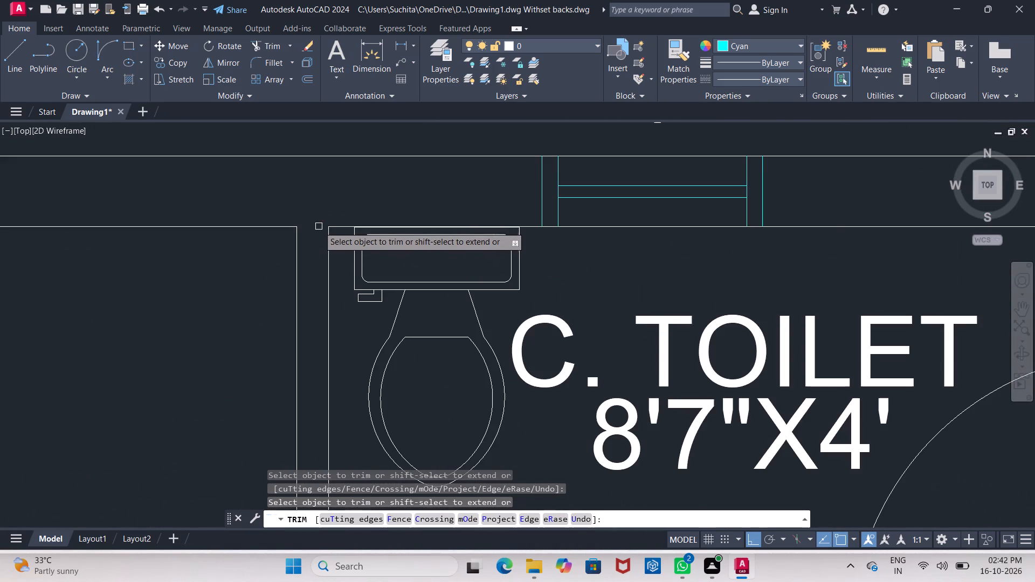
{"action": "scroll", "coordinate": [319, 231], "scroll_direction": "down", "scroll_amount": 4}
{"action": "scroll", "coordinate": [450, 244], "scroll_direction": "up", "scroll_amount": 4}
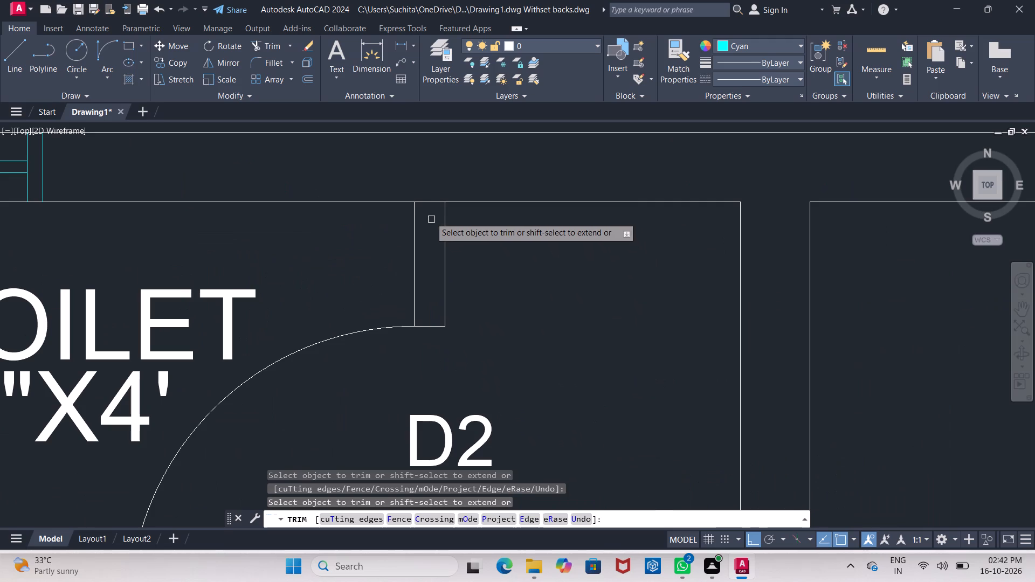
{"action": "left_click", "coordinate": [426, 202]}
Trim the line closing the kitchen's left partition at its bottom end beside main door MD.
{"action": "scroll", "coordinate": [432, 212], "scroll_direction": "down", "scroll_amount": 4}
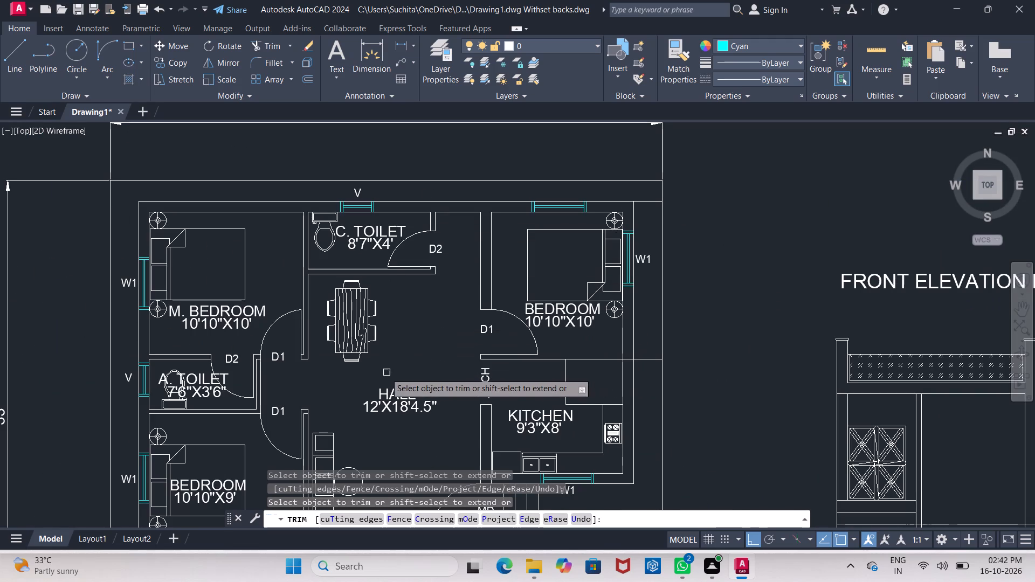
{"action": "middle_click_drag", "start_coordinate": [366, 401], "coordinate": [360, 245]}
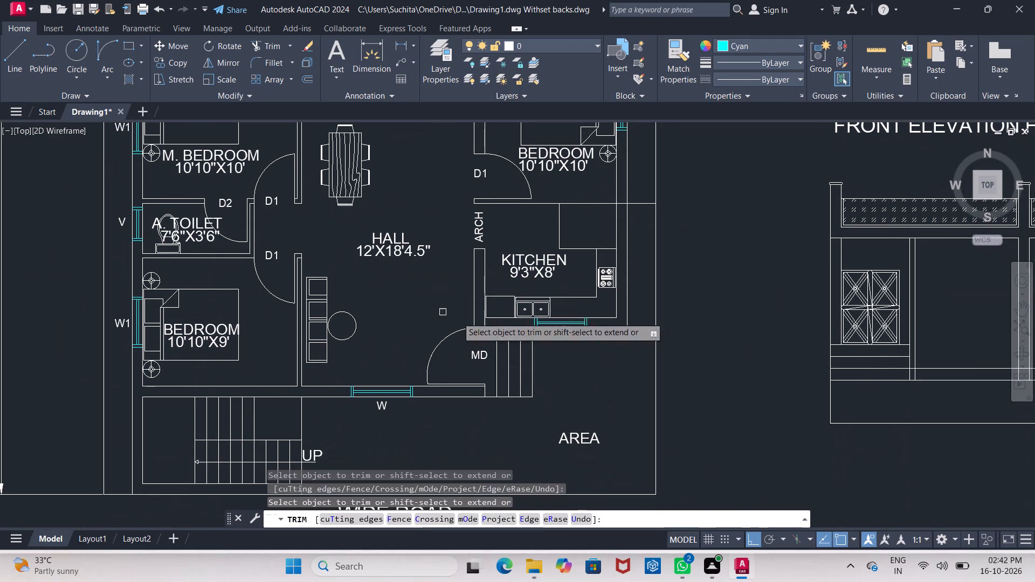
{"action": "scroll", "coordinate": [488, 317], "scroll_direction": "up", "scroll_amount": 2}
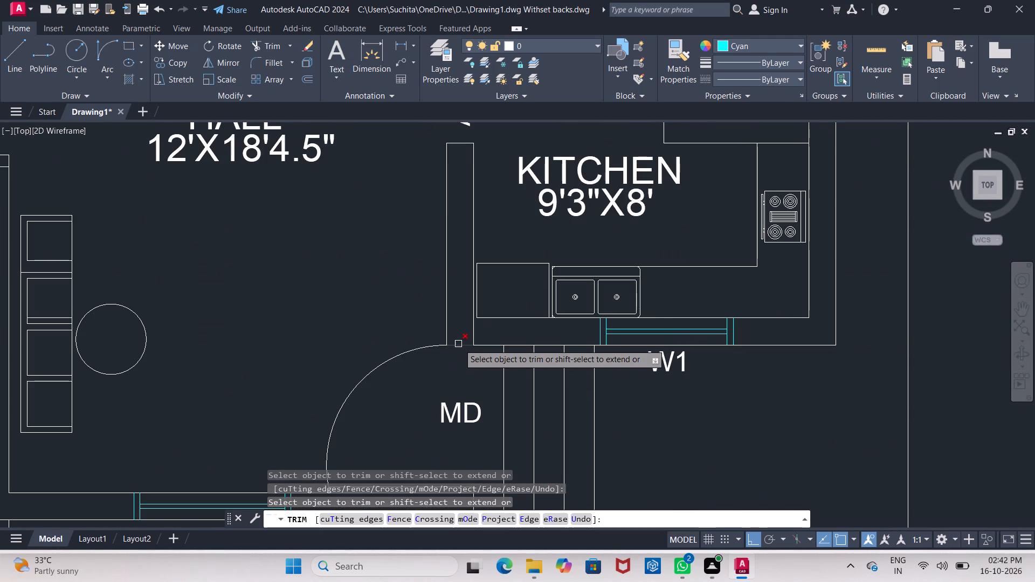
{"action": "left_click", "coordinate": [459, 344]}
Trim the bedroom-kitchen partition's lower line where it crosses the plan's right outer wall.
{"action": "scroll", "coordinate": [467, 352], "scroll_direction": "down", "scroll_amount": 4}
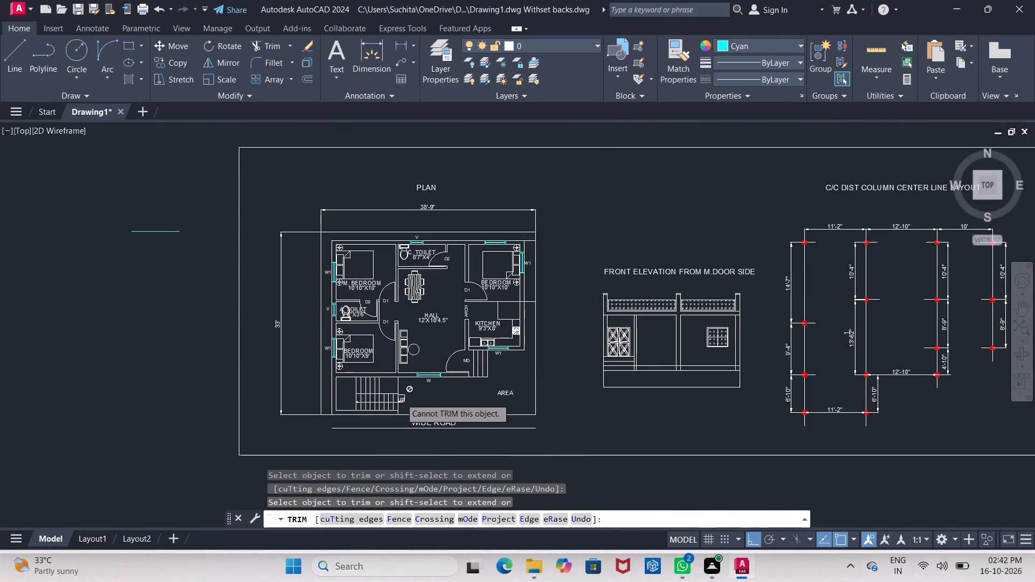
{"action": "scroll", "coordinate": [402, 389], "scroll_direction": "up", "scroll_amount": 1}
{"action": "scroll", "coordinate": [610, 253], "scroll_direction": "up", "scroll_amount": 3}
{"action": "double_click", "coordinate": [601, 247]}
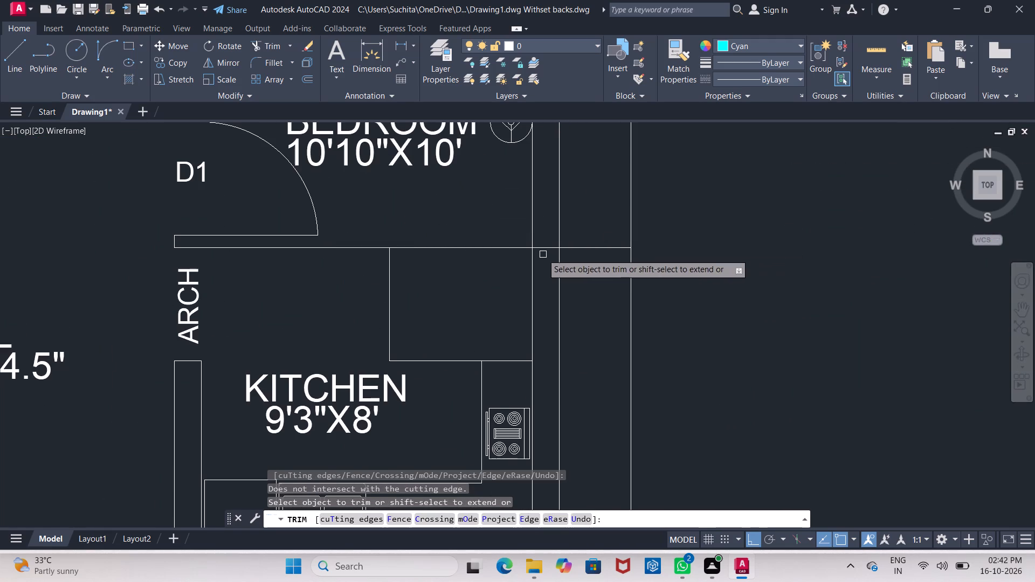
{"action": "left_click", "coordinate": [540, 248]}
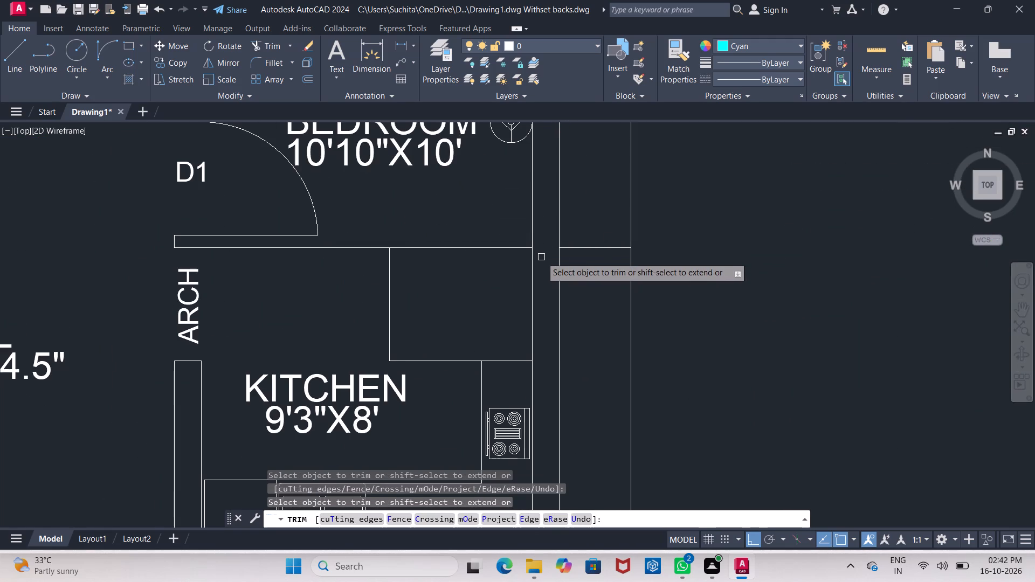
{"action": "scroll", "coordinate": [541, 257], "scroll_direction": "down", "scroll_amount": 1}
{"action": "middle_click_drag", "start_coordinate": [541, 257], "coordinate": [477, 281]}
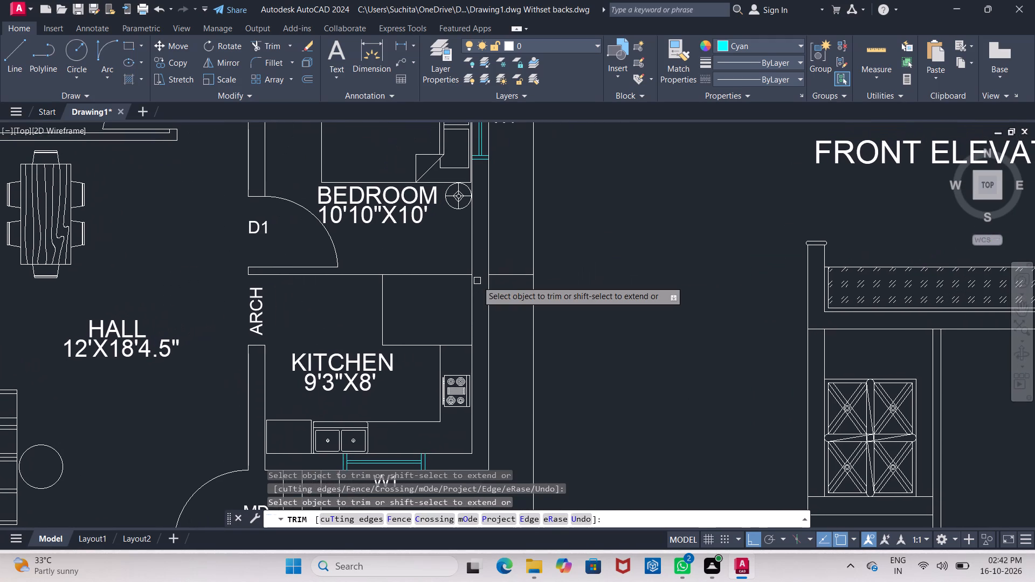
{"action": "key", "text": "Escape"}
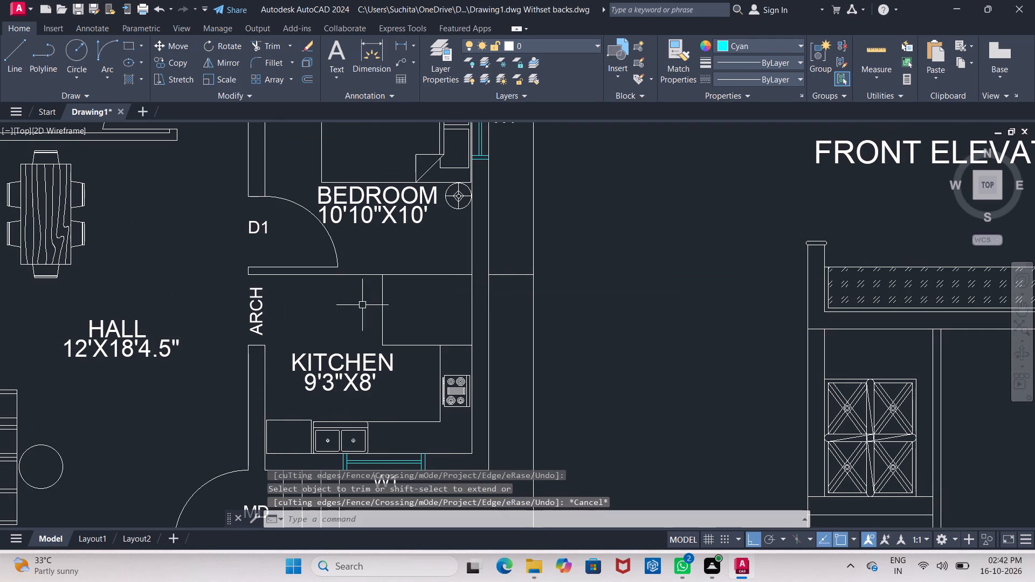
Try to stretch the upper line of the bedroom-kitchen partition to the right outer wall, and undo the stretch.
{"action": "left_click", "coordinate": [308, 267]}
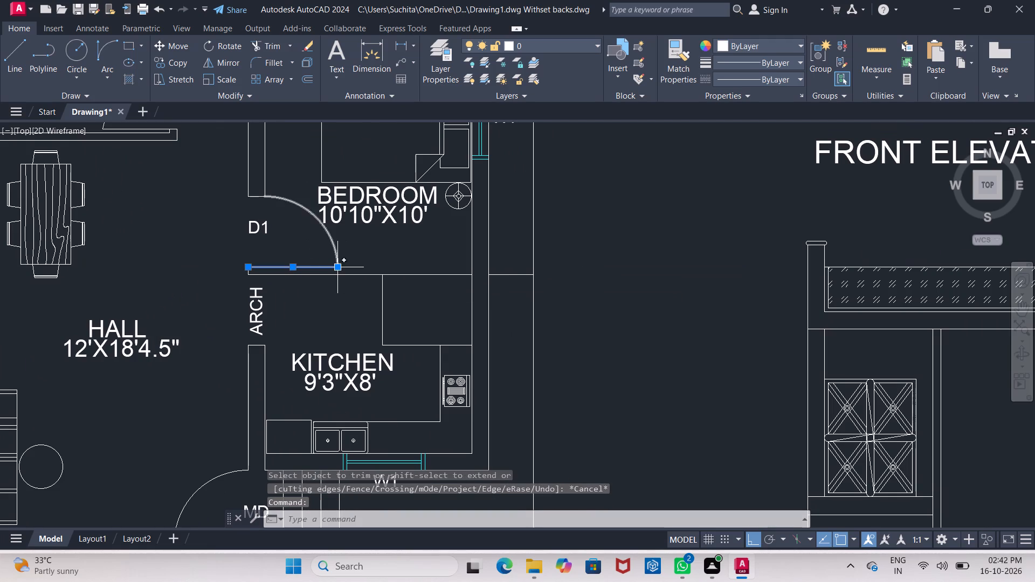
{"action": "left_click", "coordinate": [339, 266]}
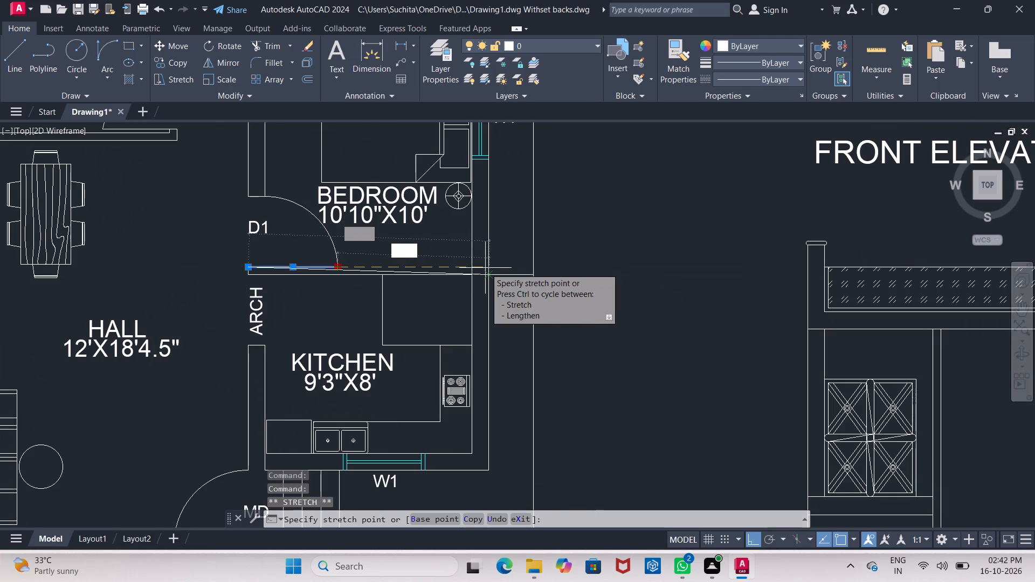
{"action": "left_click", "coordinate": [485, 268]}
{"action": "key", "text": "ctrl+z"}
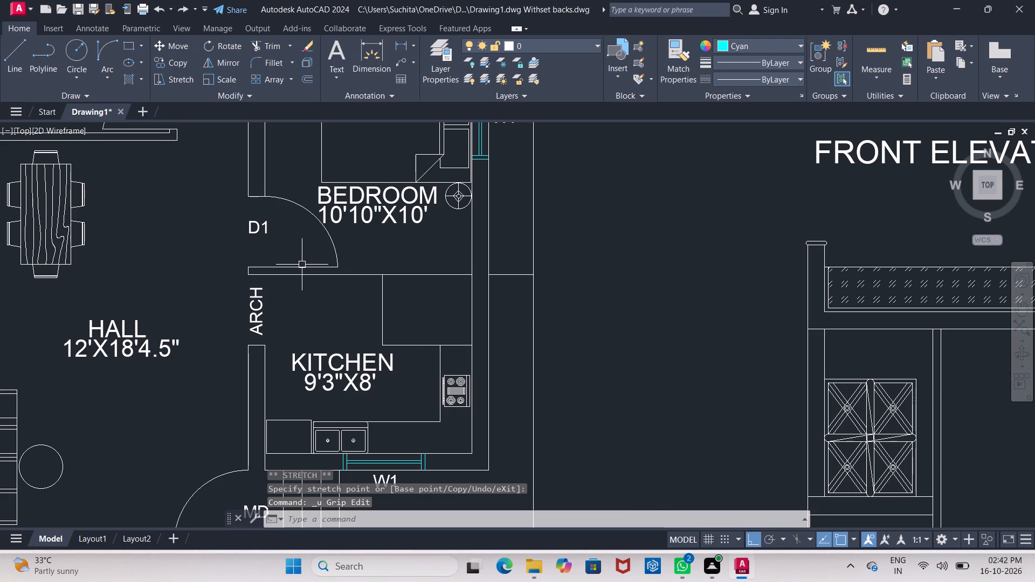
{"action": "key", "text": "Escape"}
Extend both lines of the bedroom-kitchen partition to the right outer wall's outer face.
{"action": "key", "text": "e"}
{"action": "key", "text": "x"}
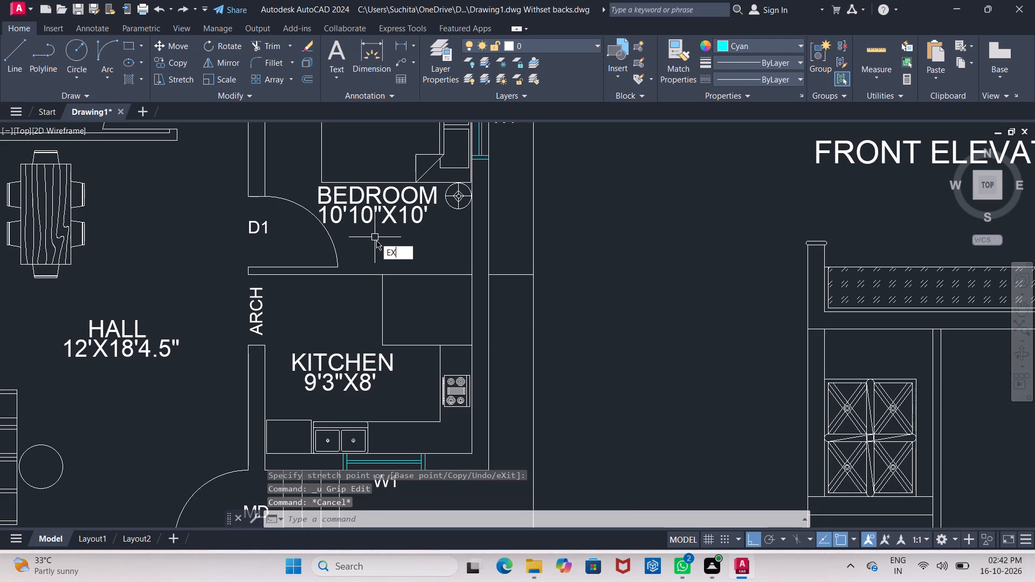
{"action": "key", "text": "Return"}
{"action": "key", "text": "Return"}
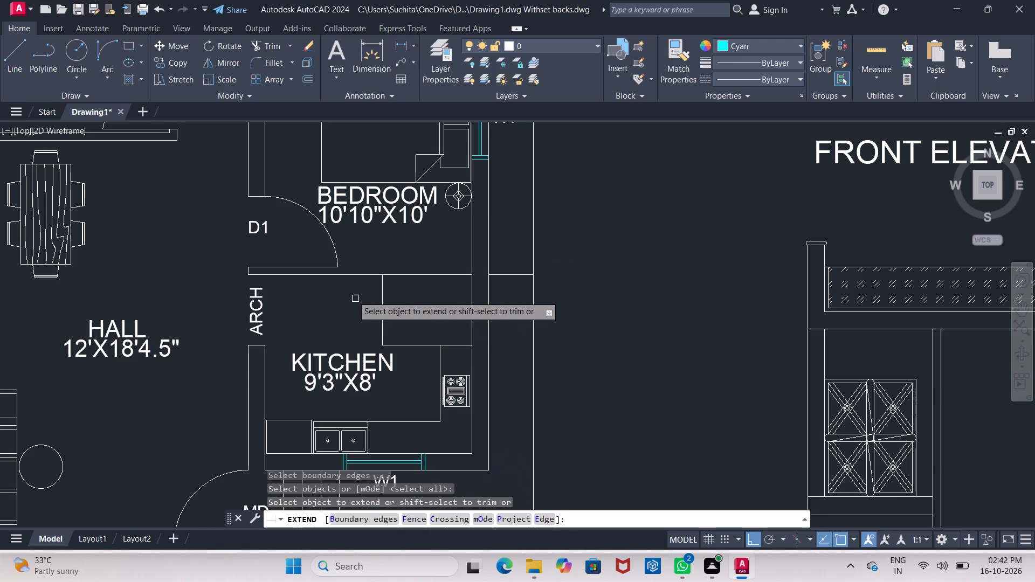
{"action": "left_click", "coordinate": [316, 267]}
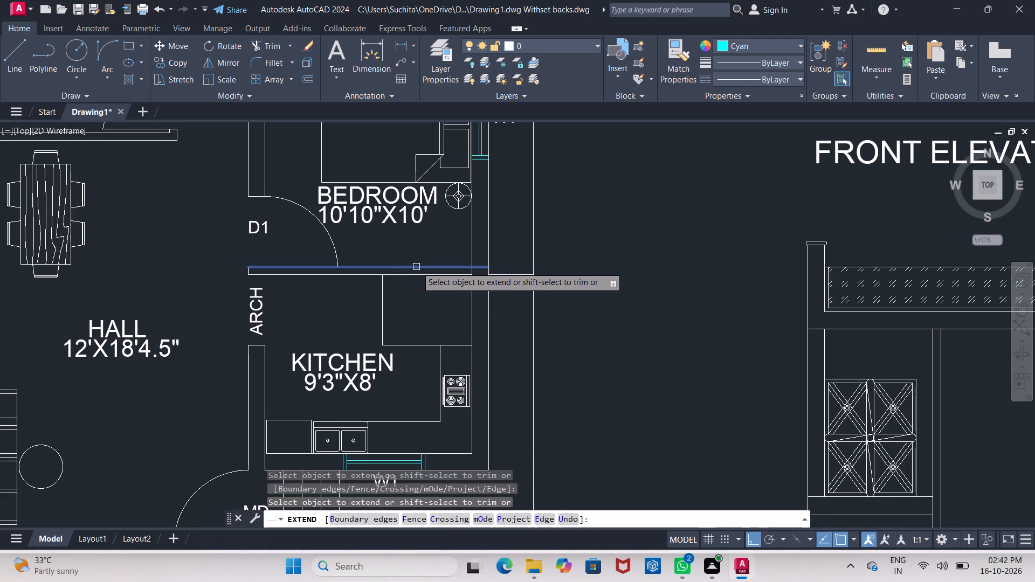
{"action": "left_click", "coordinate": [417, 268]}
{"action": "left_click", "coordinate": [434, 273]}
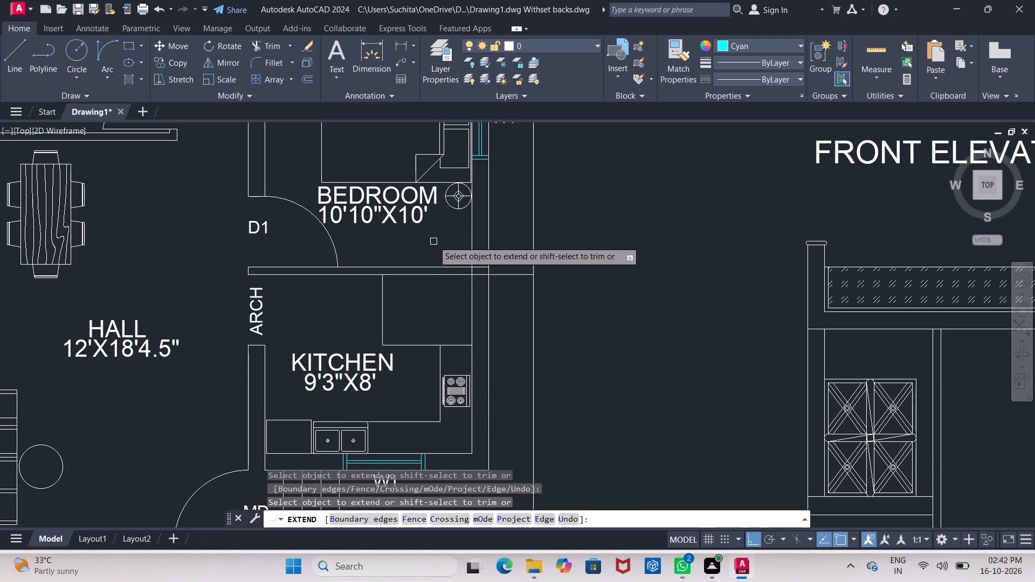
{"action": "key", "text": "Escape"}
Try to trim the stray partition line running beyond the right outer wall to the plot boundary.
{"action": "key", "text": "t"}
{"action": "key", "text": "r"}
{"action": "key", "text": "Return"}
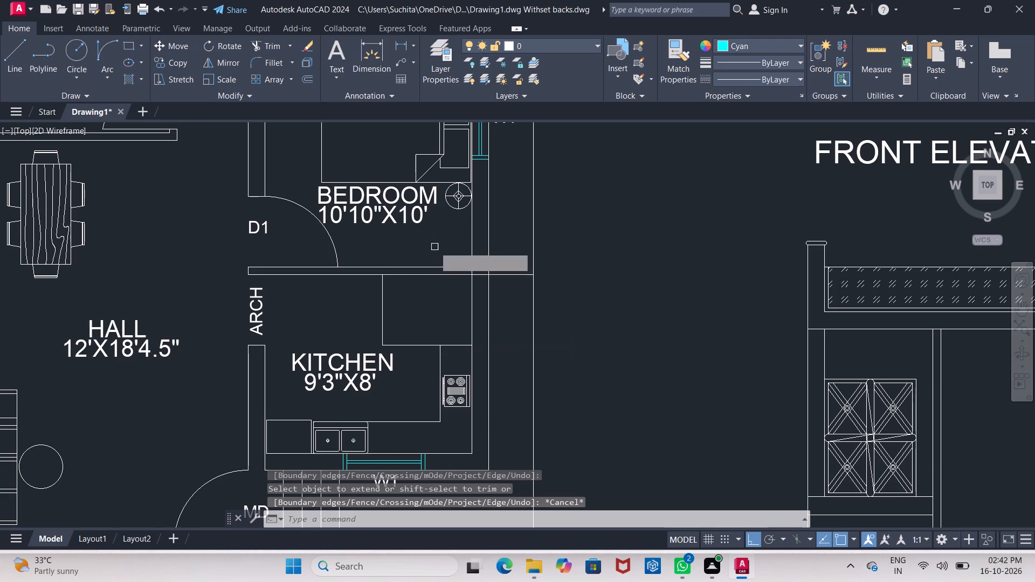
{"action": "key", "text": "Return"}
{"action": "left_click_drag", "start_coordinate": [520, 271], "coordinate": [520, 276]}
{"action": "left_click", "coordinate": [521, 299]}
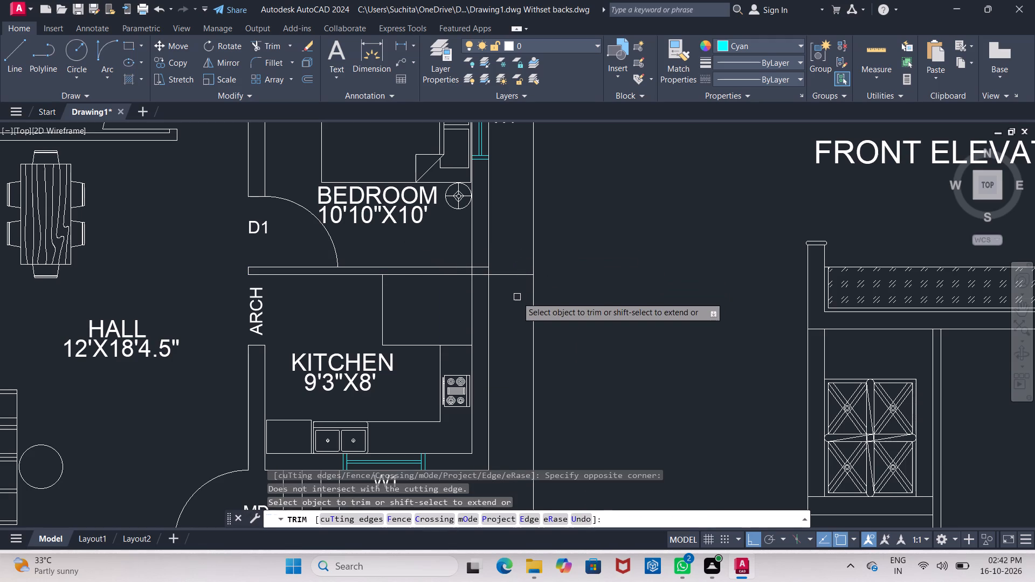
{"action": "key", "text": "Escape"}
Trim both bedroom-kitchen partition lines within the right outer wall's thickness, opening the wall junction.
{"action": "scroll", "coordinate": [487, 284], "scroll_direction": "up", "scroll_amount": 2}
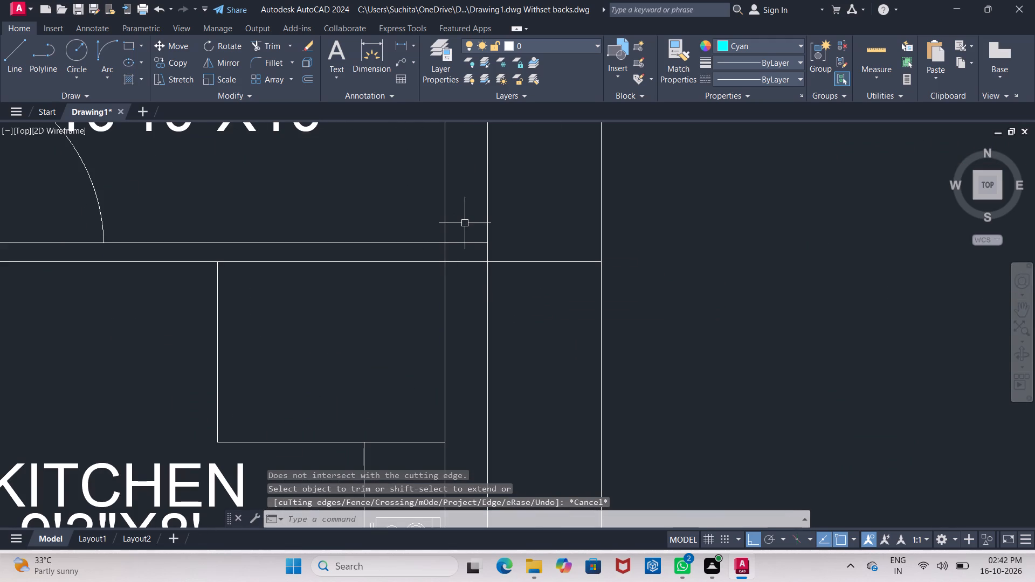
{"action": "type", "text": "TR"}
{"action": "key", "text": "Return"}
{"action": "key", "text": "Return"}
{"action": "left_click_drag", "start_coordinate": [465, 223], "coordinate": [476, 257]}
{"action": "left_click_drag", "start_coordinate": [464, 225], "coordinate": [466, 235]}
{"action": "left_click", "coordinate": [474, 296]}
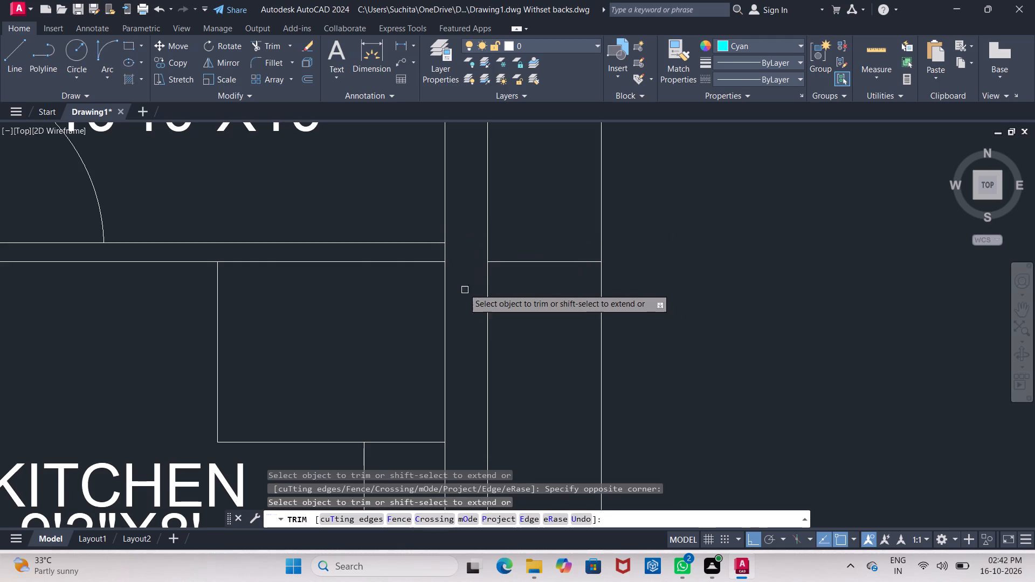
Trim the right outer wall's inner line between the two bedroom-kitchen partition lines to open the junction.
{"action": "left_click", "coordinate": [447, 256]}
{"action": "key", "text": "Escape"}
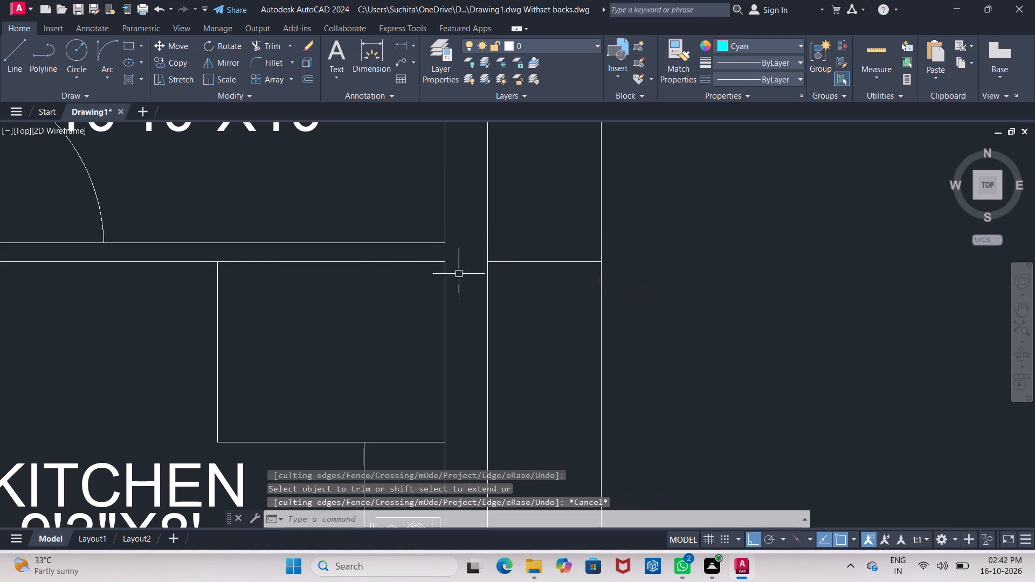
Erase the stray partition line between the right outer wall and the plot boundary.
{"action": "left_click", "coordinate": [526, 262]}
{"action": "key", "text": "Delete"}
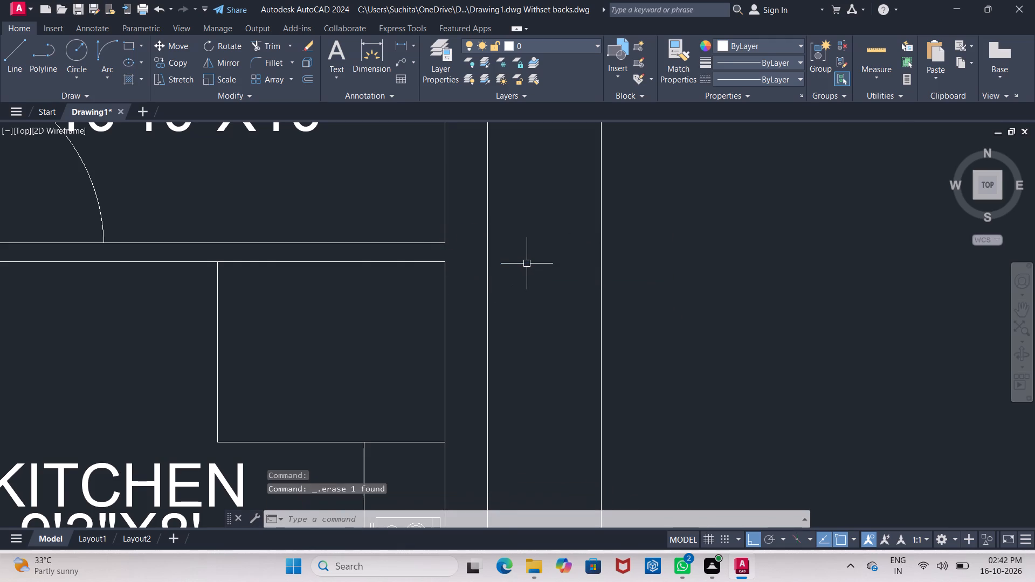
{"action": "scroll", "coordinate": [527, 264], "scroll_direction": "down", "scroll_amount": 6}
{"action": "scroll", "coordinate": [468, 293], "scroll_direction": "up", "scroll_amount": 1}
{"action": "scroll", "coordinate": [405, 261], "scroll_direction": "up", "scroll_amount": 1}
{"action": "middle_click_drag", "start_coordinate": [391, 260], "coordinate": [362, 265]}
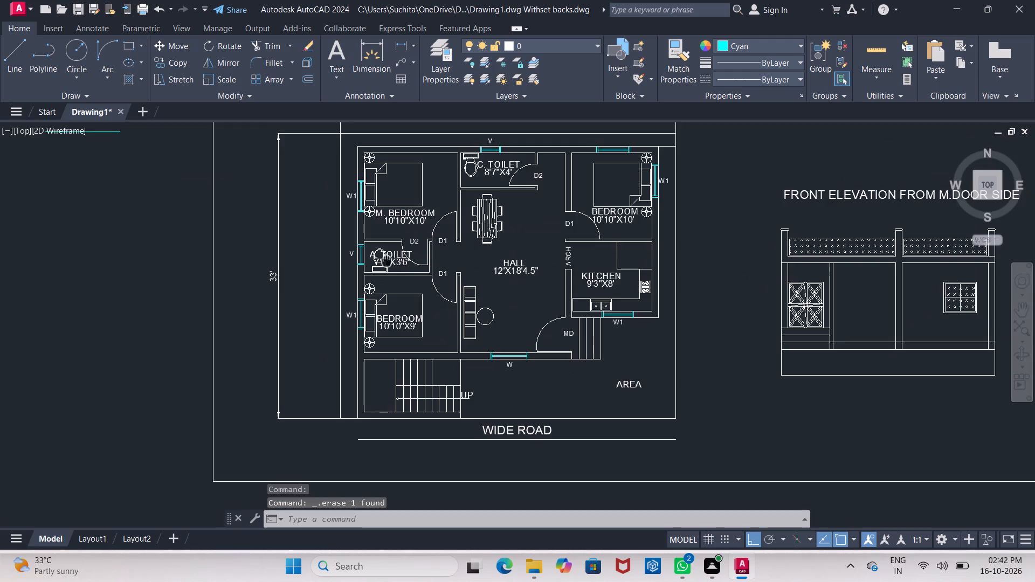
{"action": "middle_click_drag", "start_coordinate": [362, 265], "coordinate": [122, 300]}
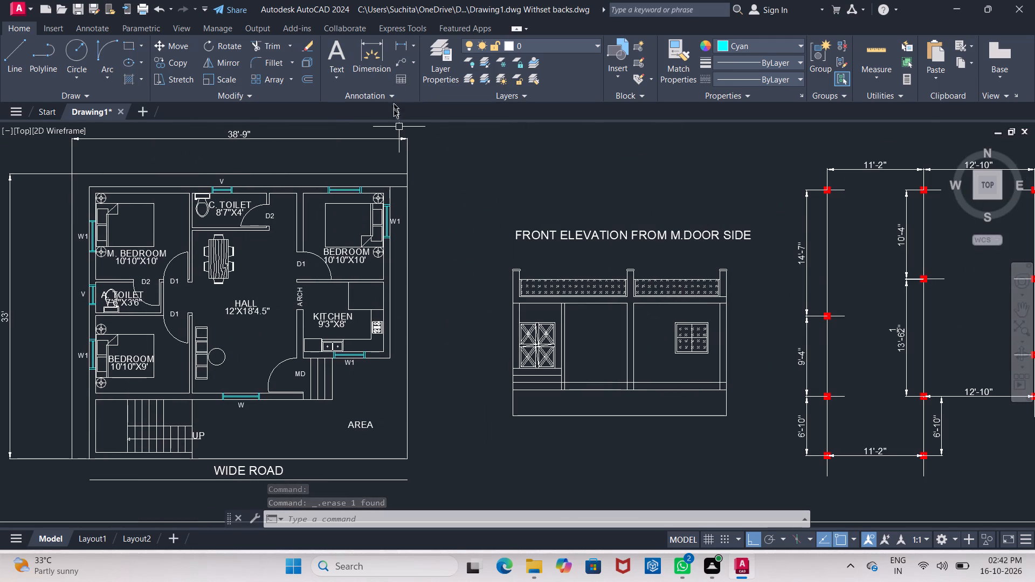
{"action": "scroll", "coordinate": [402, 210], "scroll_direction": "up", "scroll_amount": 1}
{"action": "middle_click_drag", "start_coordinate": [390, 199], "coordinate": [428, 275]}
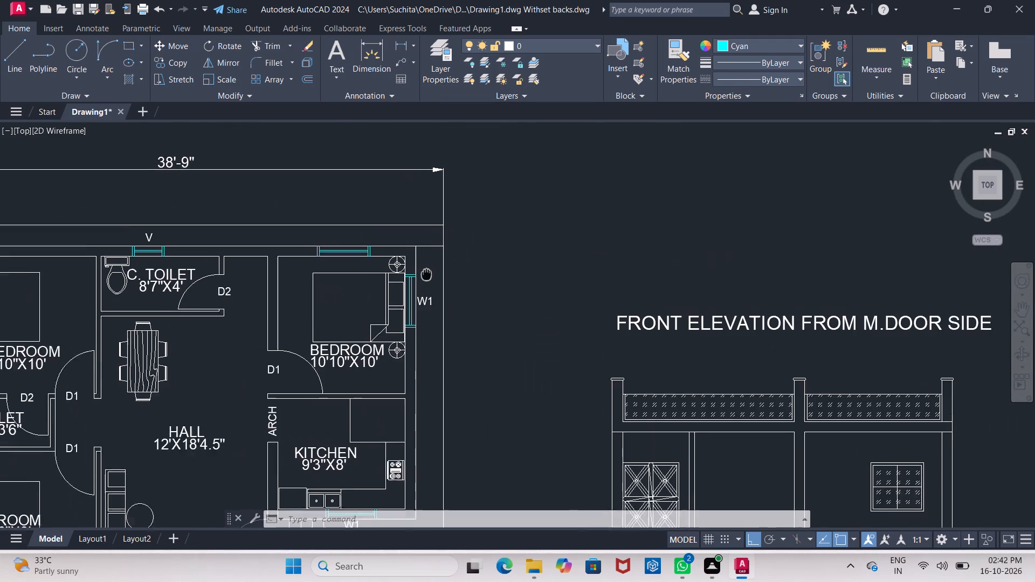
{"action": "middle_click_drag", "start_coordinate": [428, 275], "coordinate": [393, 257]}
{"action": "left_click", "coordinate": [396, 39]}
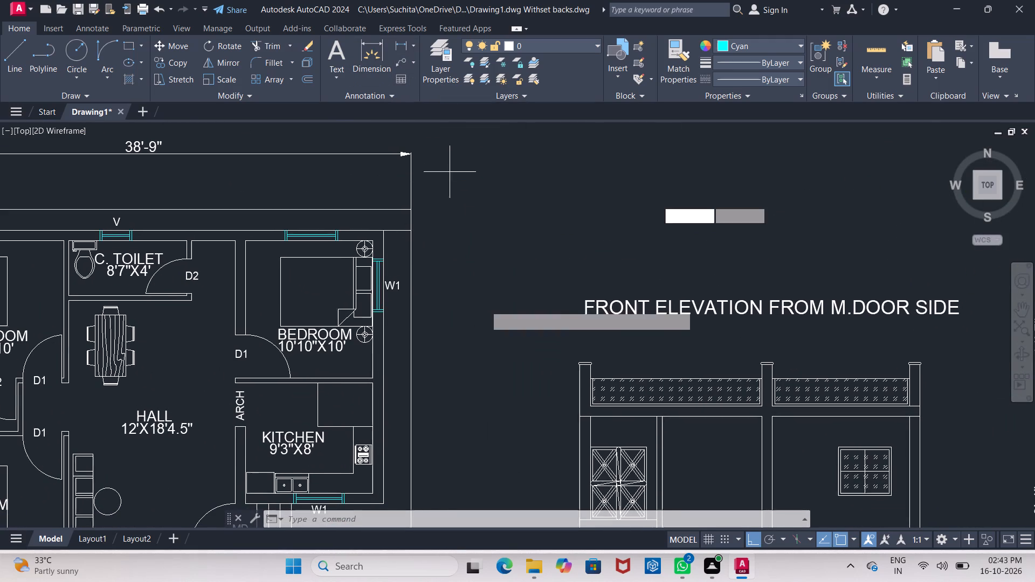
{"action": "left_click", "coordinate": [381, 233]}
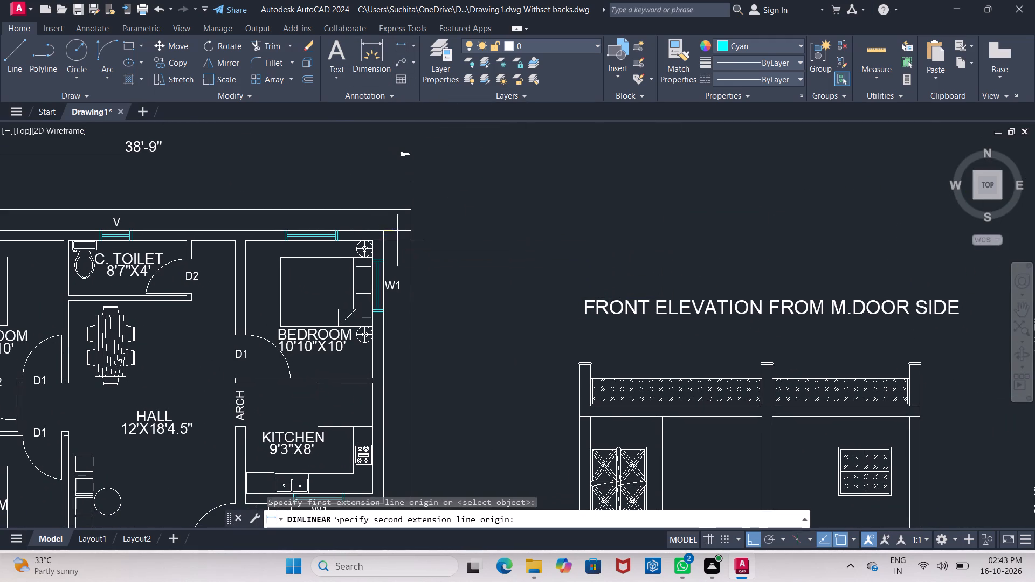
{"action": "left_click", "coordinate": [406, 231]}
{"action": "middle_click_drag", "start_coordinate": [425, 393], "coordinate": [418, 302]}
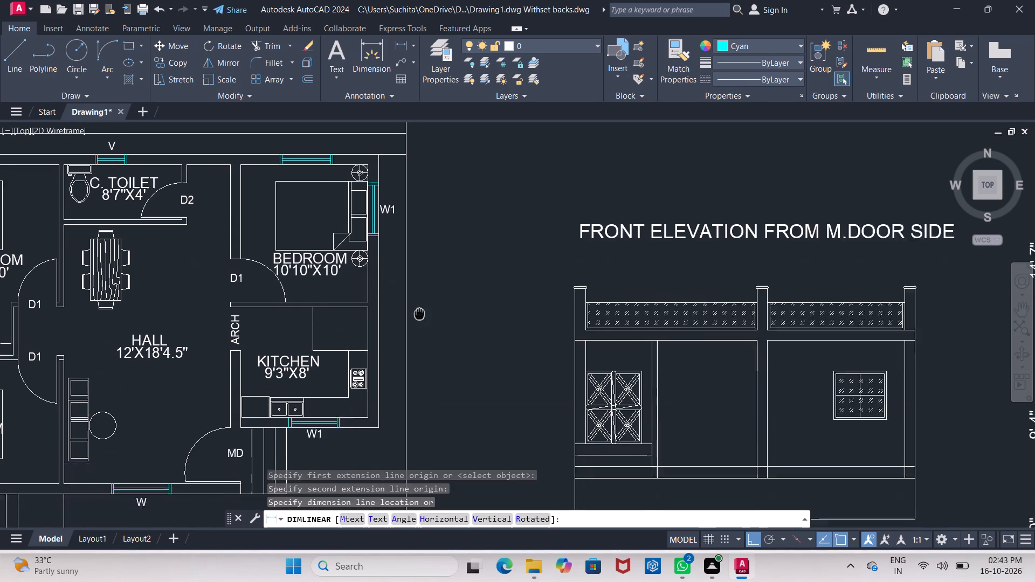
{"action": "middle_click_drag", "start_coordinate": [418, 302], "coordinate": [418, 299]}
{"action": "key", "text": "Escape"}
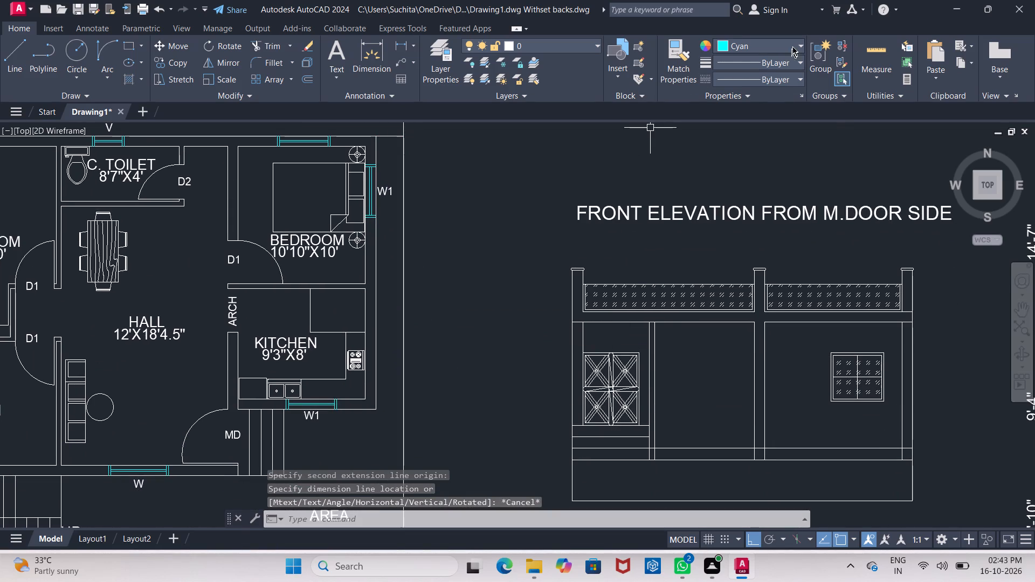
Set the current colour to ByLayer and add a horizontal linear dimension across the setback between the right outer wall and plot boundary.
{"action": "left_click", "coordinate": [793, 46]}
{"action": "left_click", "coordinate": [741, 65]}
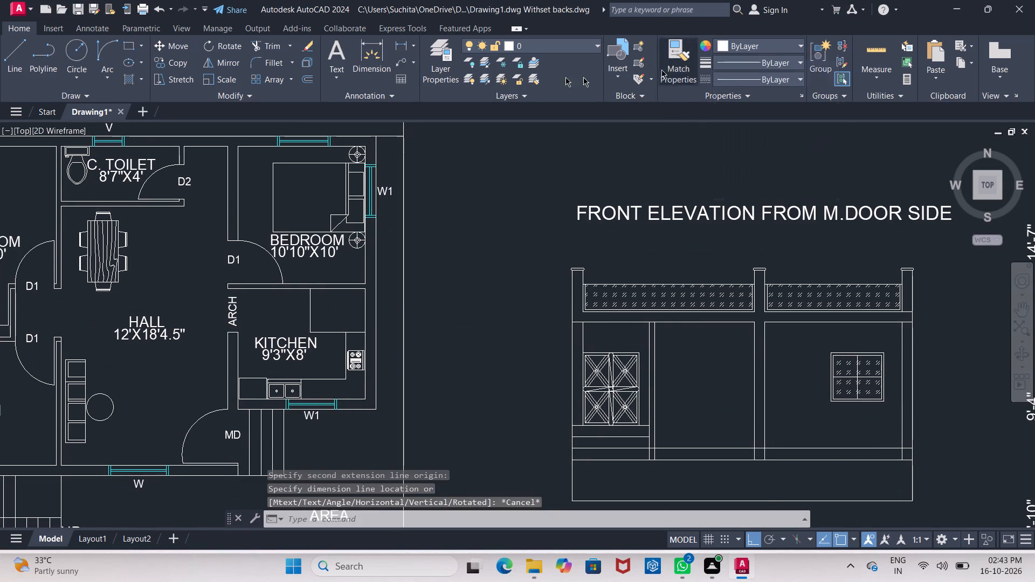
{"action": "left_click", "coordinate": [406, 43]}
{"action": "middle_click_drag", "start_coordinate": [380, 190], "coordinate": [379, 226]}
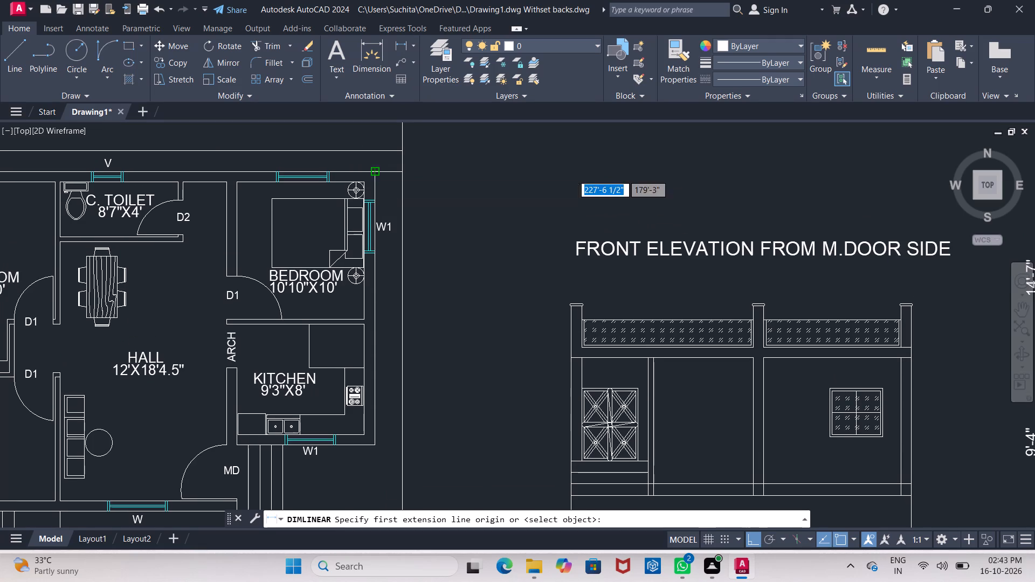
{"action": "left_click", "coordinate": [375, 175]}
{"action": "left_click", "coordinate": [402, 171]}
{"action": "middle_click_drag", "start_coordinate": [423, 372], "coordinate": [425, 221]}
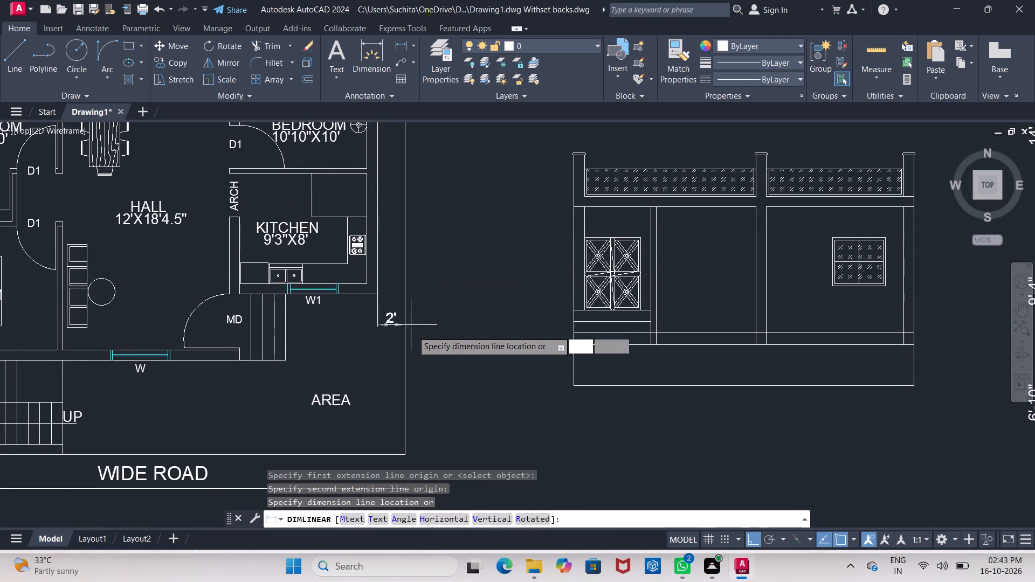
{"action": "left_click", "coordinate": [413, 186]}
{"action": "key", "text": "Escape"}
Add a vertical linear dimension from the front wall at the staircase edge to the front plot boundary, placed below window W.
{"action": "middle_click_drag", "start_coordinate": [325, 403], "coordinate": [430, 361]}
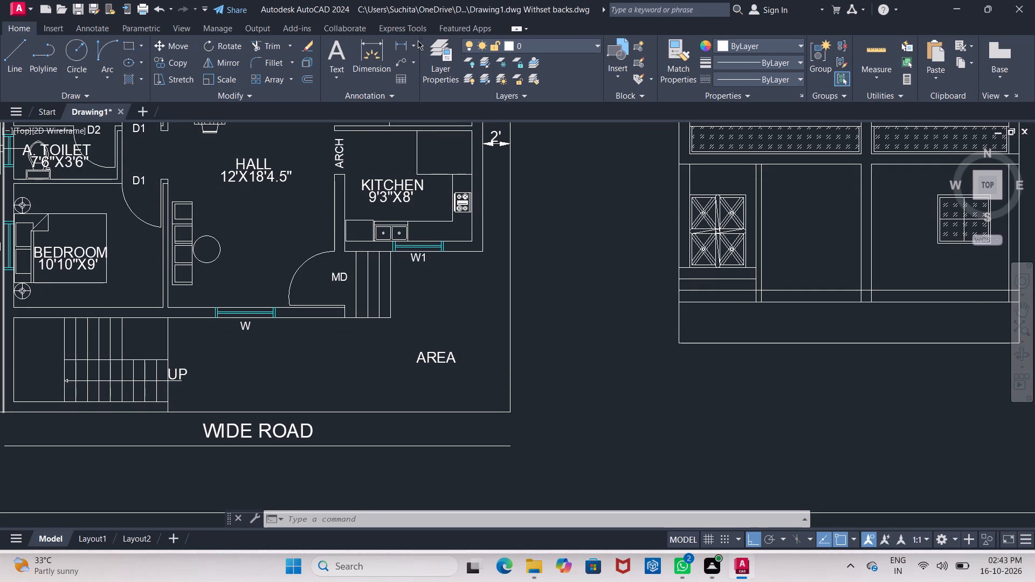
{"action": "left_click", "coordinate": [399, 43]}
{"action": "middle_click_drag", "start_coordinate": [150, 364], "coordinate": [165, 318]}
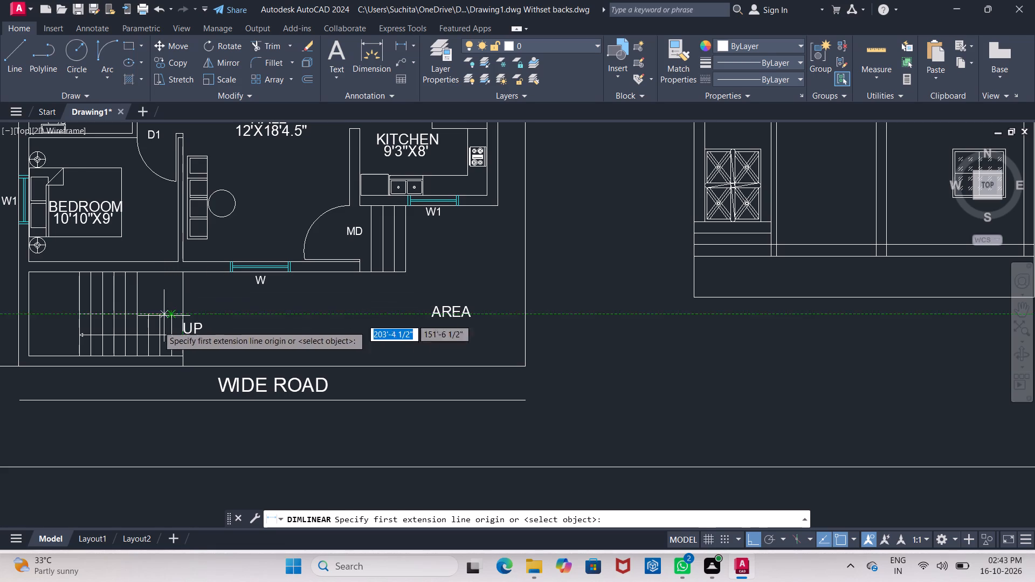
{"action": "scroll", "coordinate": [169, 292], "scroll_direction": "up", "scroll_amount": 3}
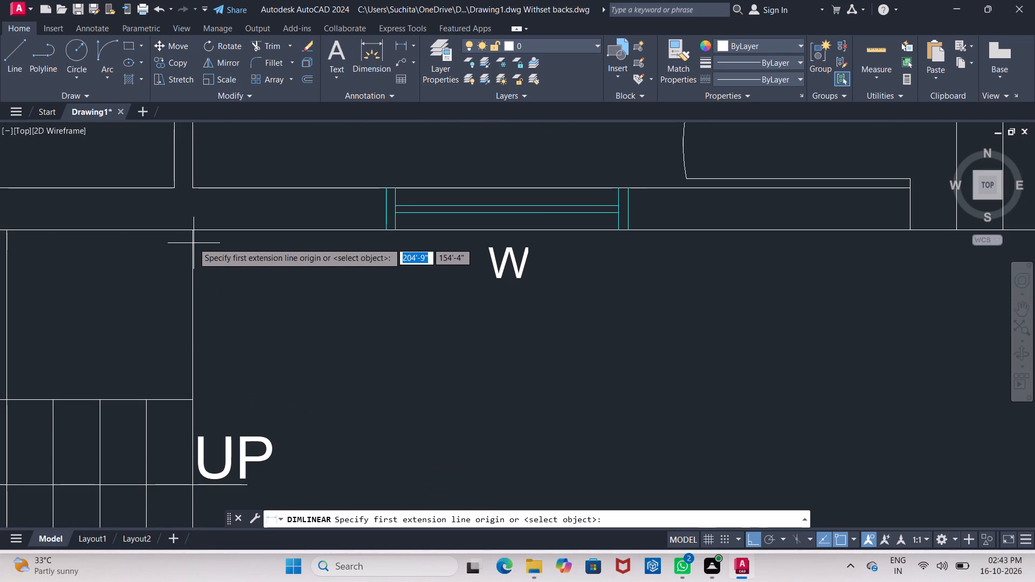
{"action": "left_click", "coordinate": [190, 232]}
{"action": "middle_click_drag", "start_coordinate": [204, 352], "coordinate": [197, 136]}
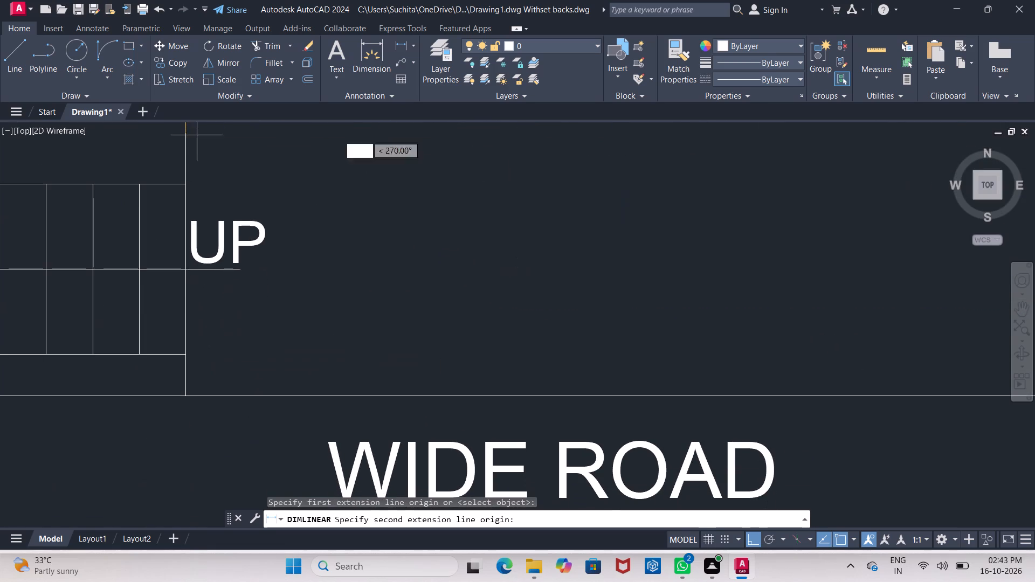
{"action": "left_click", "coordinate": [186, 394]}
{"action": "middle_click_drag", "start_coordinate": [347, 378], "coordinate": [245, 393]}
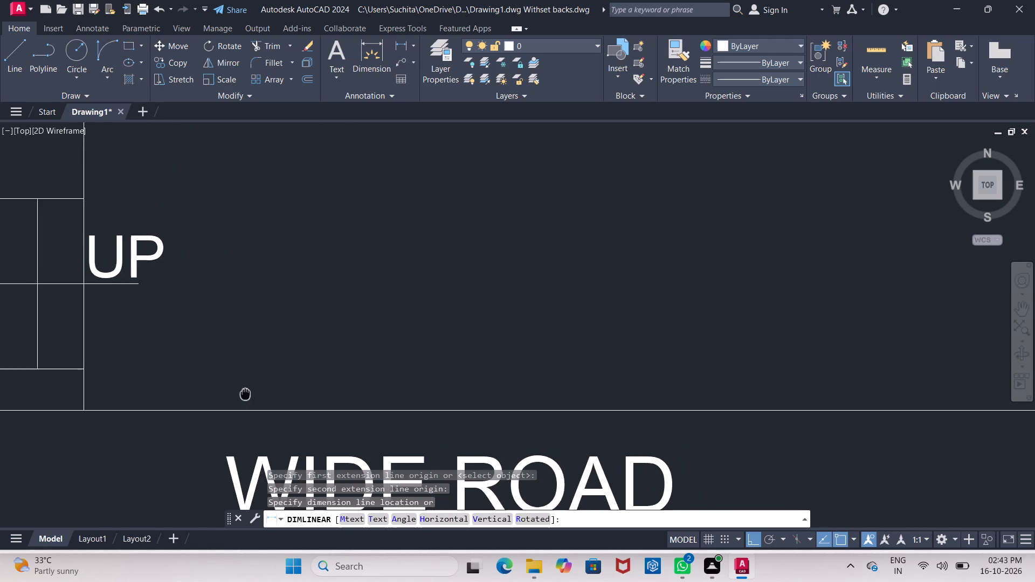
{"action": "middle_click_drag", "start_coordinate": [245, 393], "coordinate": [241, 393]}
{"action": "scroll", "coordinate": [241, 393], "scroll_direction": "down", "scroll_amount": 3}
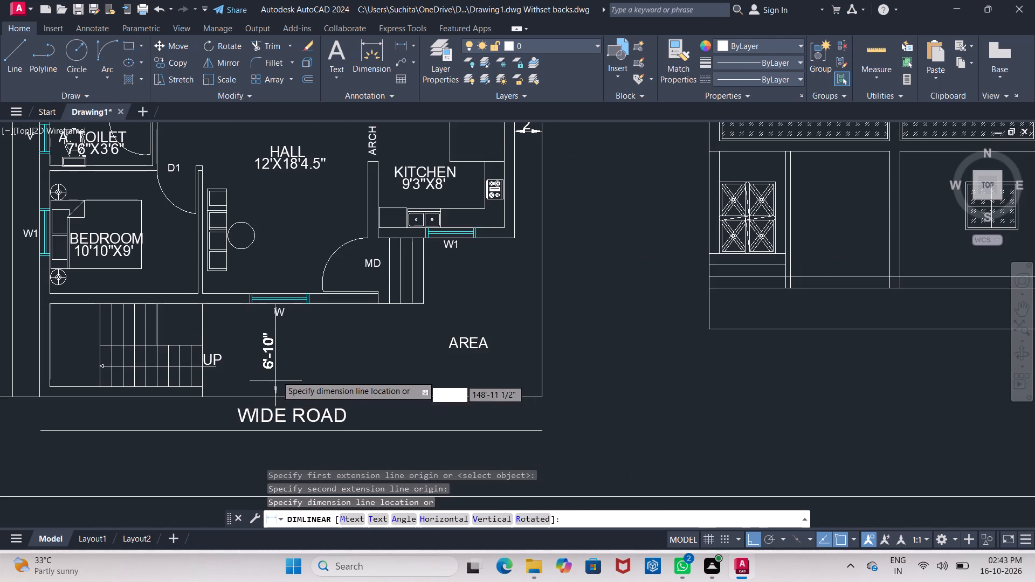
{"action": "left_click", "coordinate": [280, 339]}
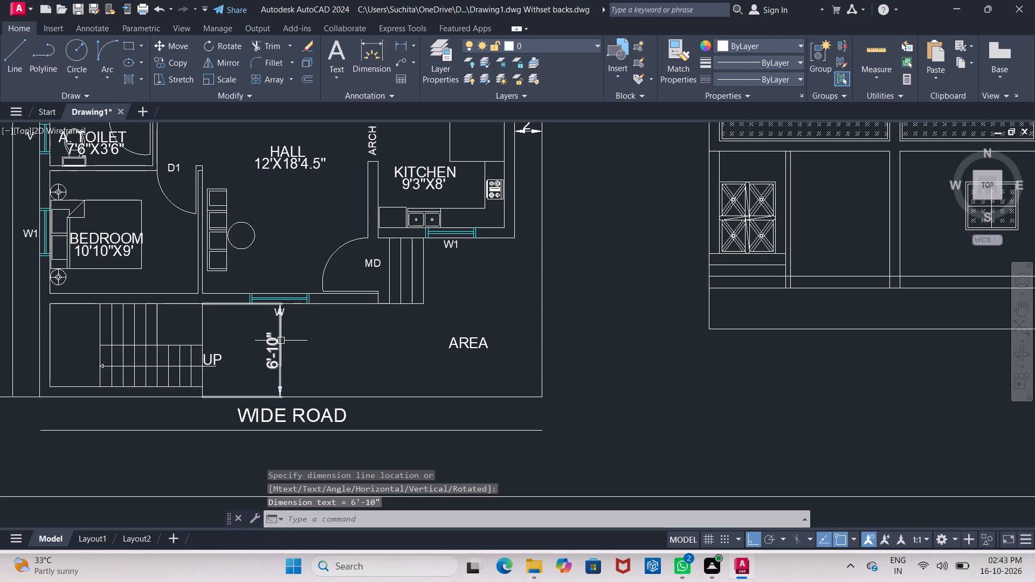
{"action": "key", "text": "Escape"}
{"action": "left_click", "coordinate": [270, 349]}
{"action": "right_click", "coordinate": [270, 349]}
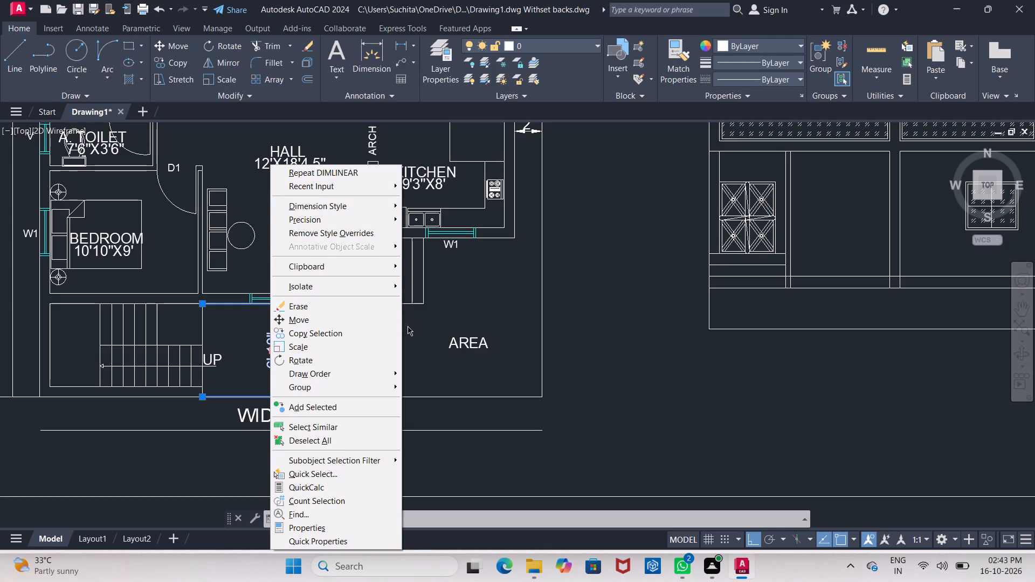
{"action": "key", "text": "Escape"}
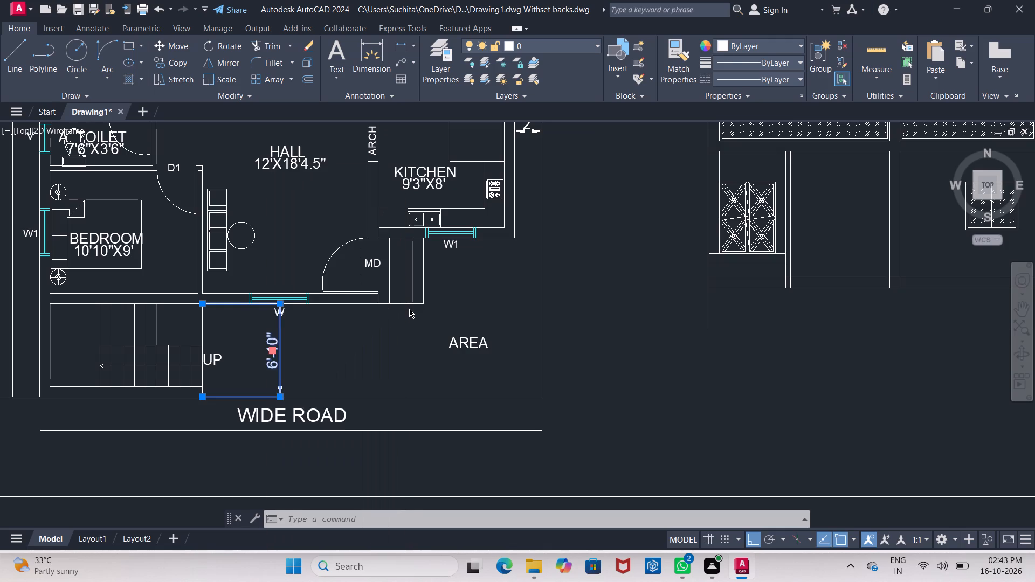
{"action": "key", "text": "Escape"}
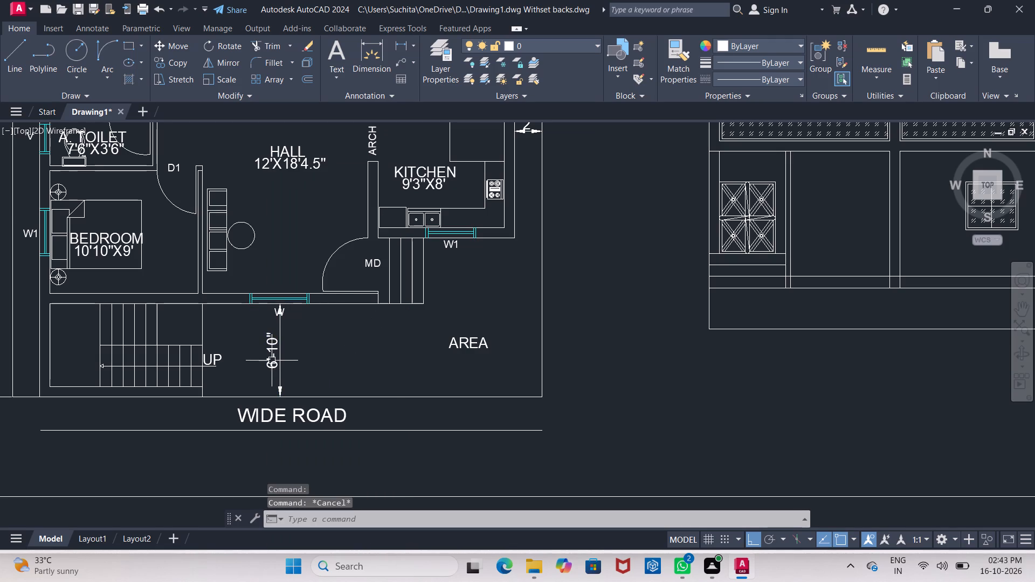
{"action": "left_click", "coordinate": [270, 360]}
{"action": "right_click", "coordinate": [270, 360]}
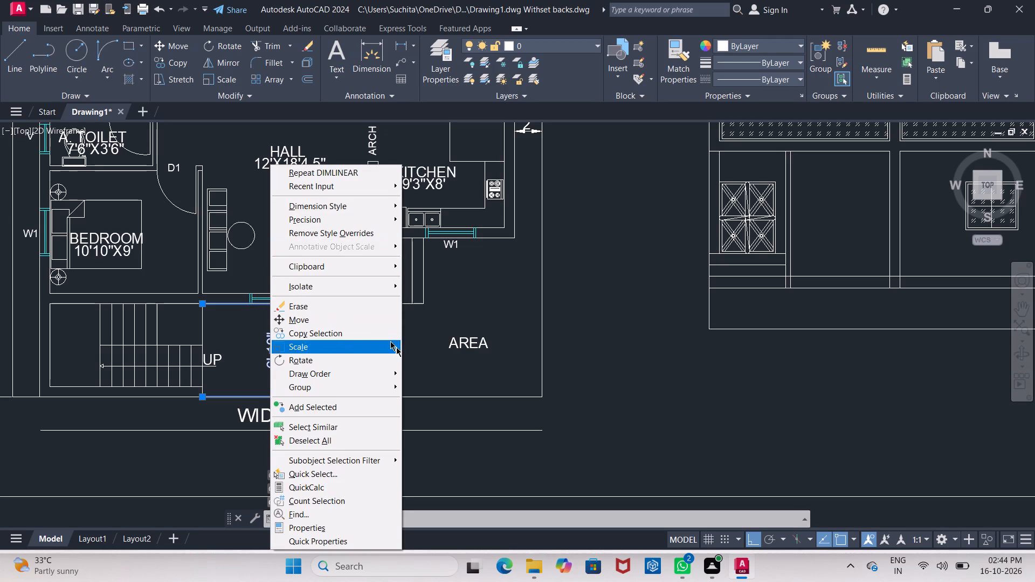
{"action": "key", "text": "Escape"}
Override the text of the front setback dimension below window W with 6'-9".
{"action": "scroll", "coordinate": [334, 351], "scroll_direction": "up", "scroll_amount": 2}
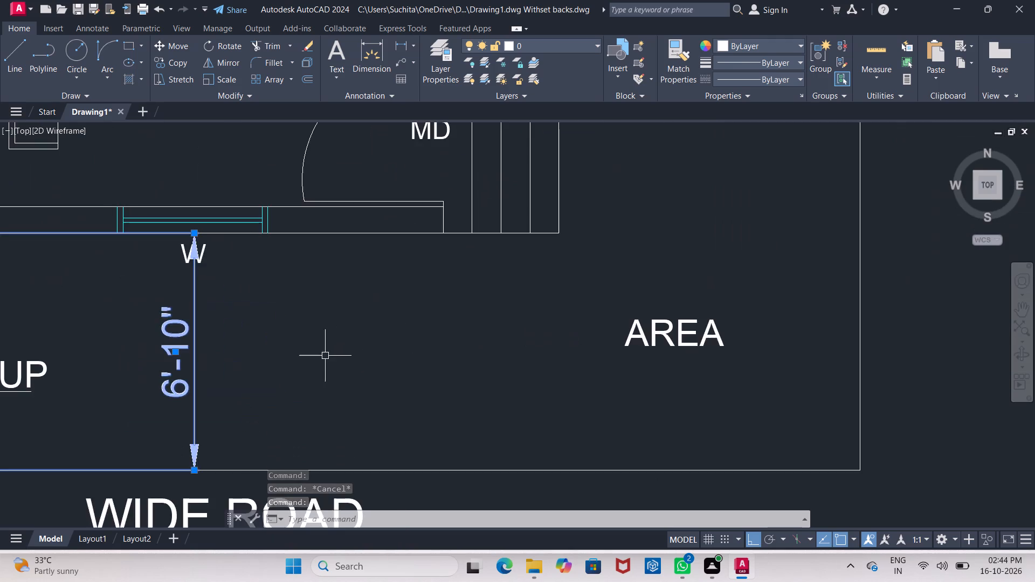
{"action": "scroll", "coordinate": [325, 356], "scroll_direction": "up", "scroll_amount": 1}
{"action": "key", "text": "Escape"}
{"action": "triple_click", "coordinate": [77, 350]}
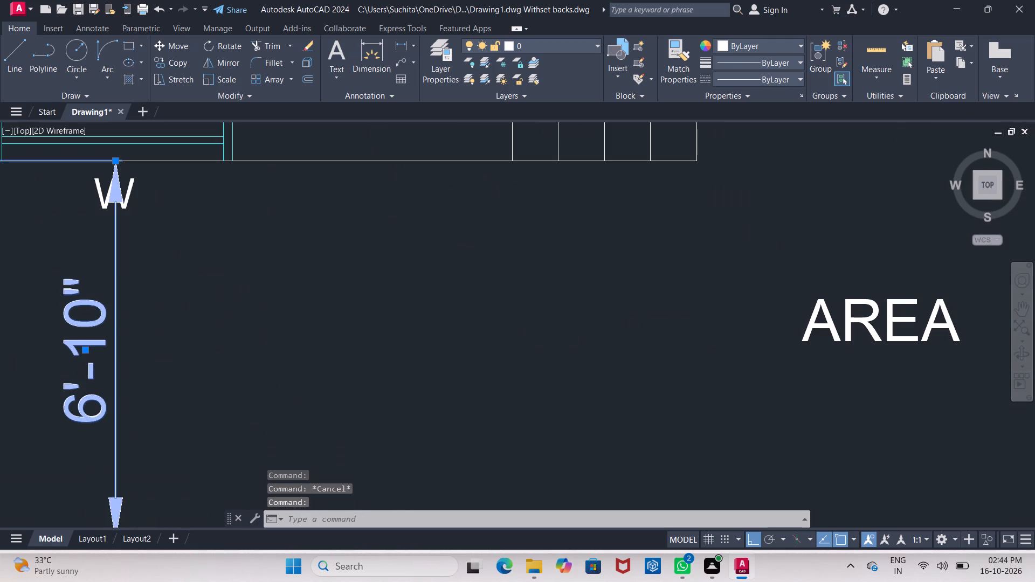
{"action": "left_click", "coordinate": [134, 356]}
{"action": "left_click", "coordinate": [134, 356]}
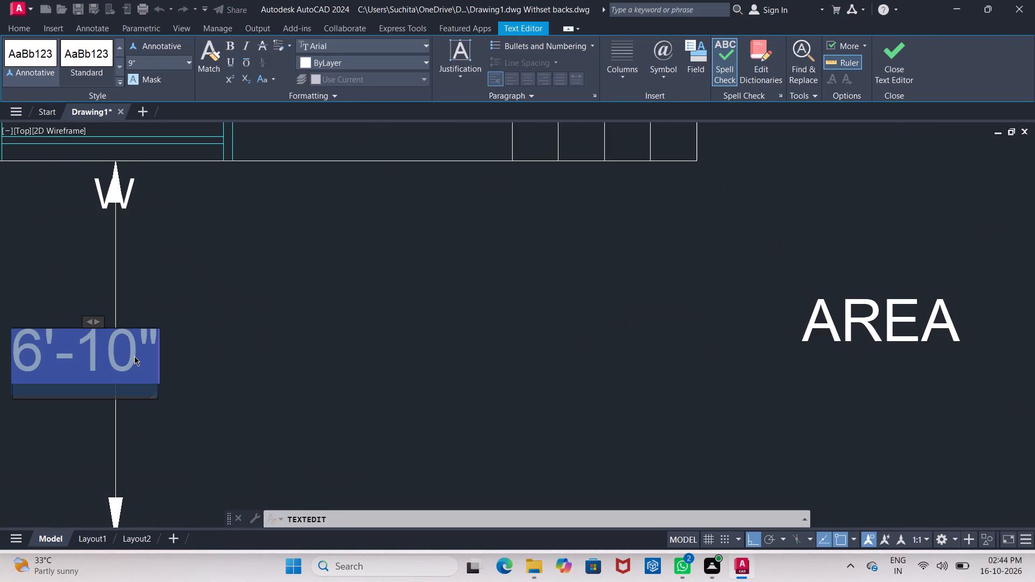
{"action": "key", "text": "BackSpace"}
{"action": "type", "text": "6'-9\""}
{"action": "left_click", "coordinate": [233, 333]}
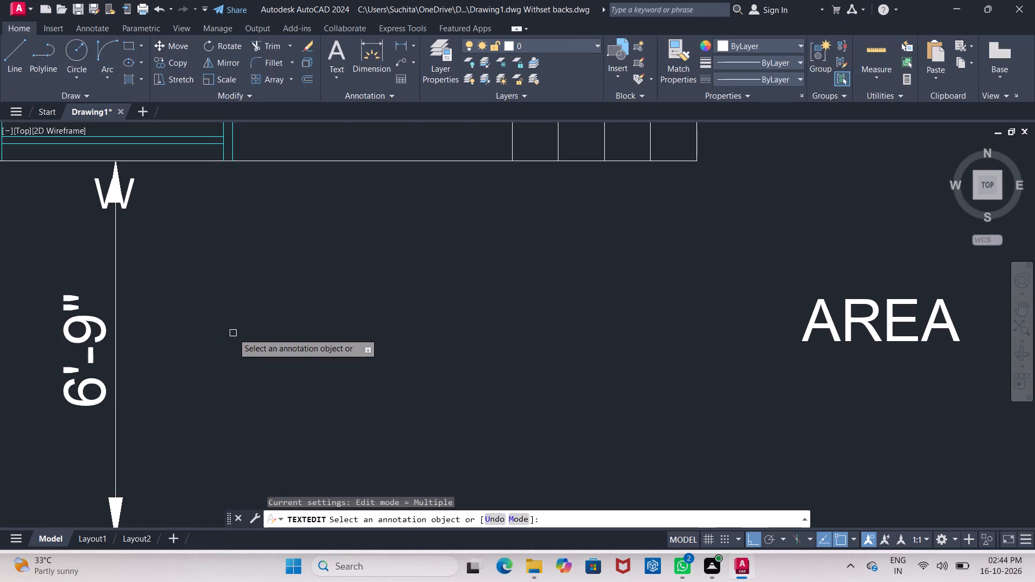
{"action": "scroll", "coordinate": [233, 333], "scroll_direction": "down", "scroll_amount": 3}
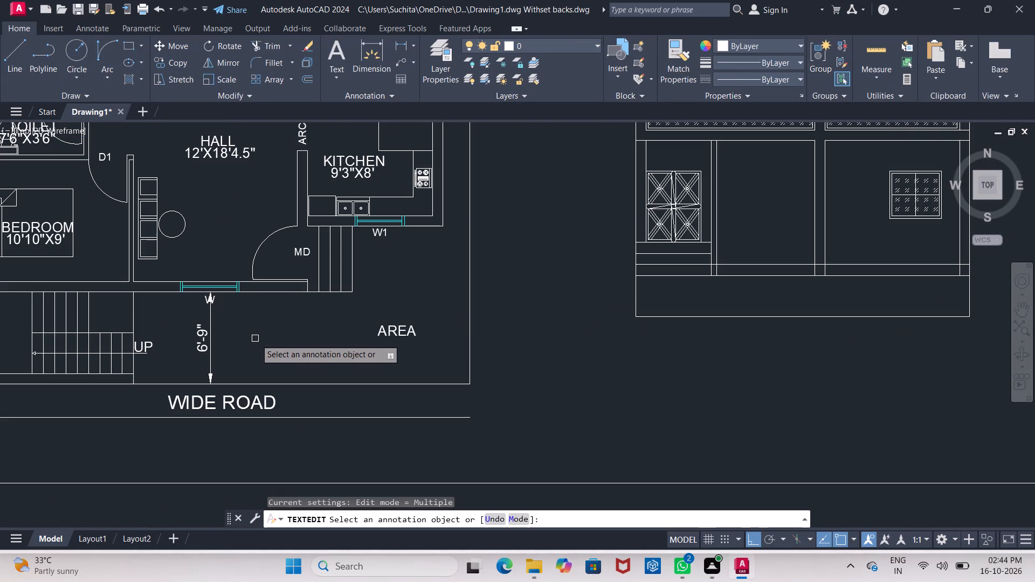
{"action": "middle_click_drag", "start_coordinate": [238, 340], "coordinate": [162, 332]}
{"action": "key", "text": "Escape"}
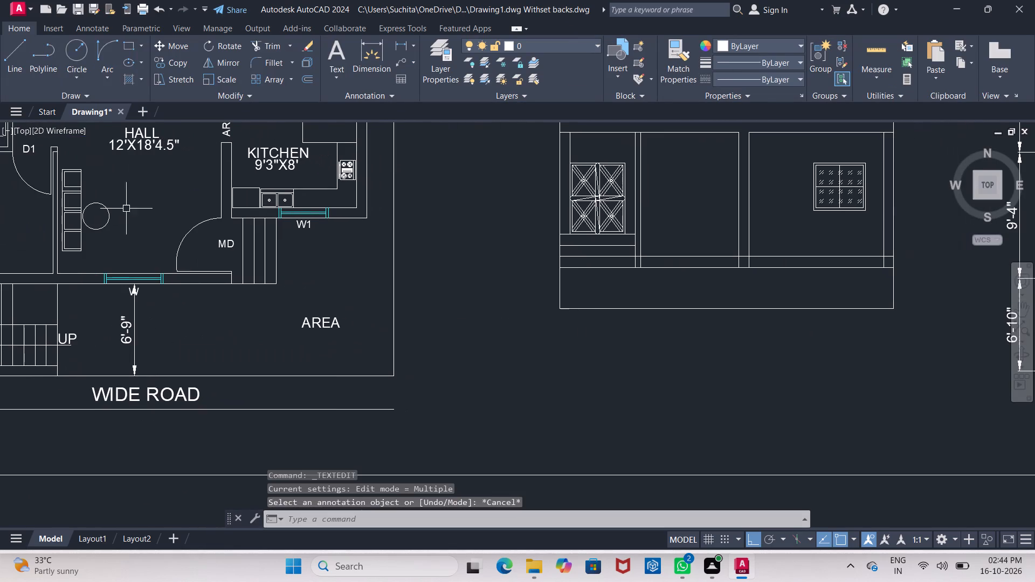
Add a vertical linear dimension from the kitchen's outer corner to the front plot boundary, placed beside the AREA label.
{"action": "left_click", "coordinate": [406, 46]}
{"action": "left_click", "coordinate": [369, 219]}
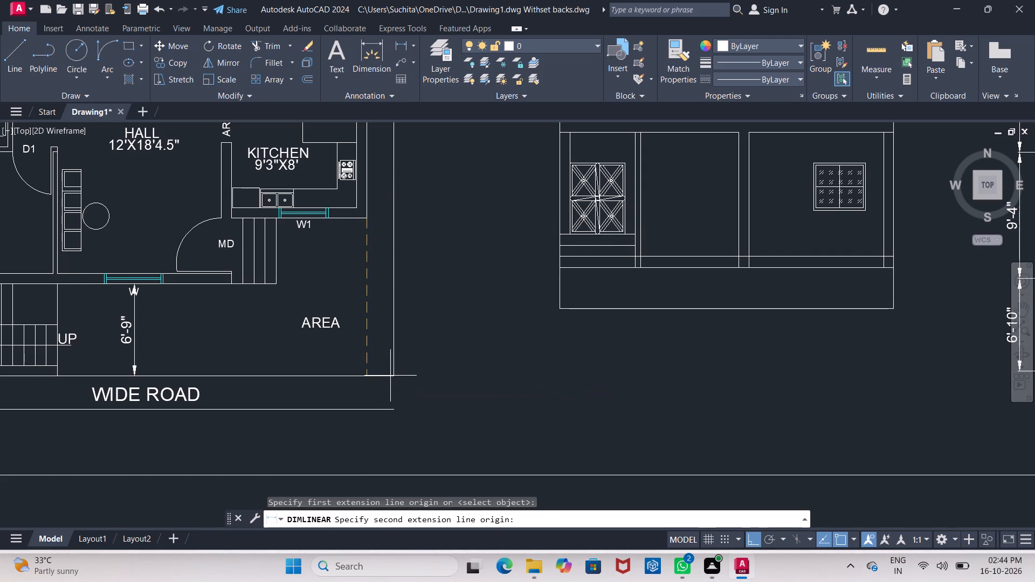
{"action": "left_click", "coordinate": [394, 375]}
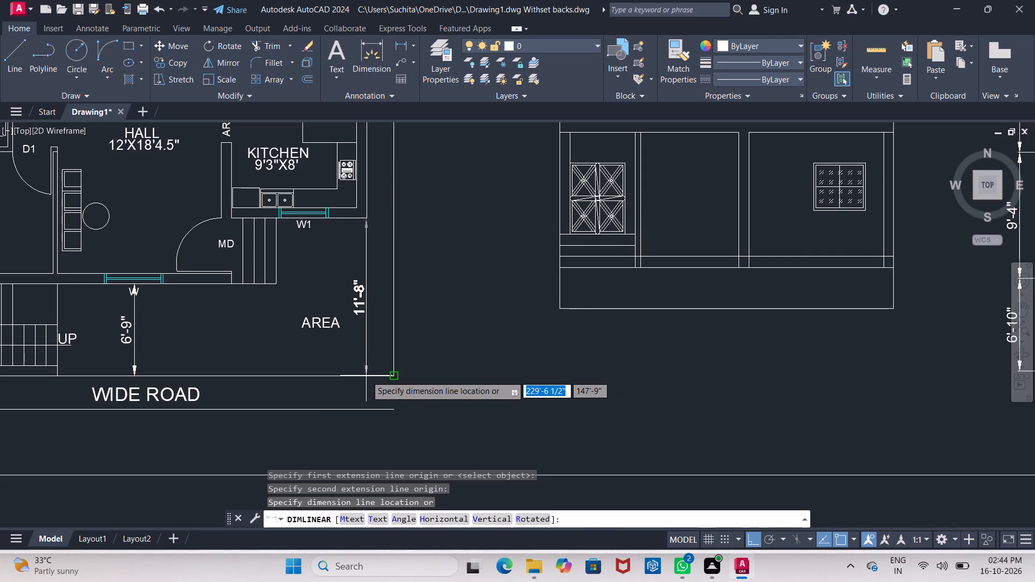
{"action": "left_click", "coordinate": [364, 286]}
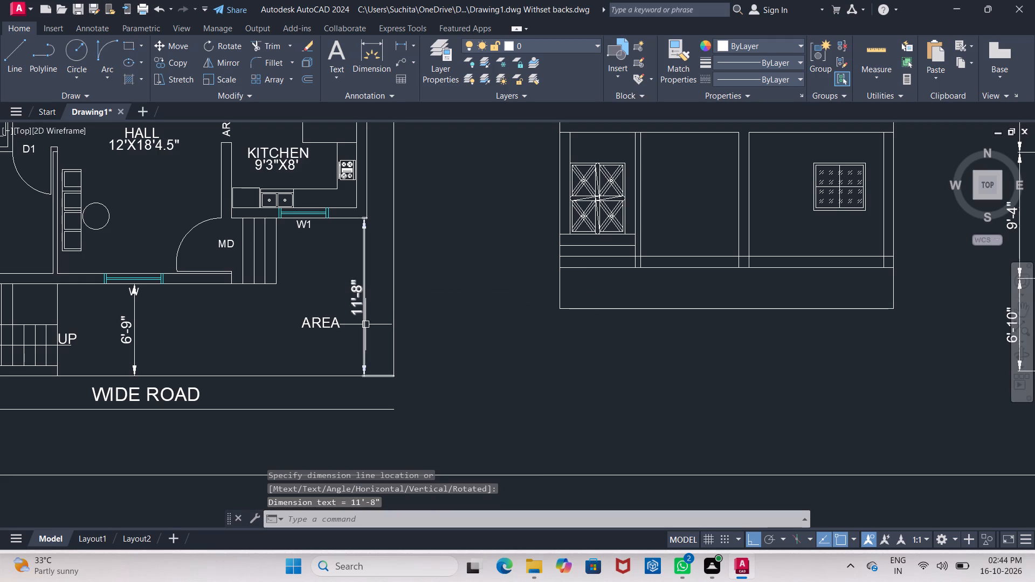
{"action": "key", "text": "Escape"}
Override the text of the kitchen-side front setback dimension beside the AREA label with 11'-2".
{"action": "double_click", "coordinate": [354, 303]}
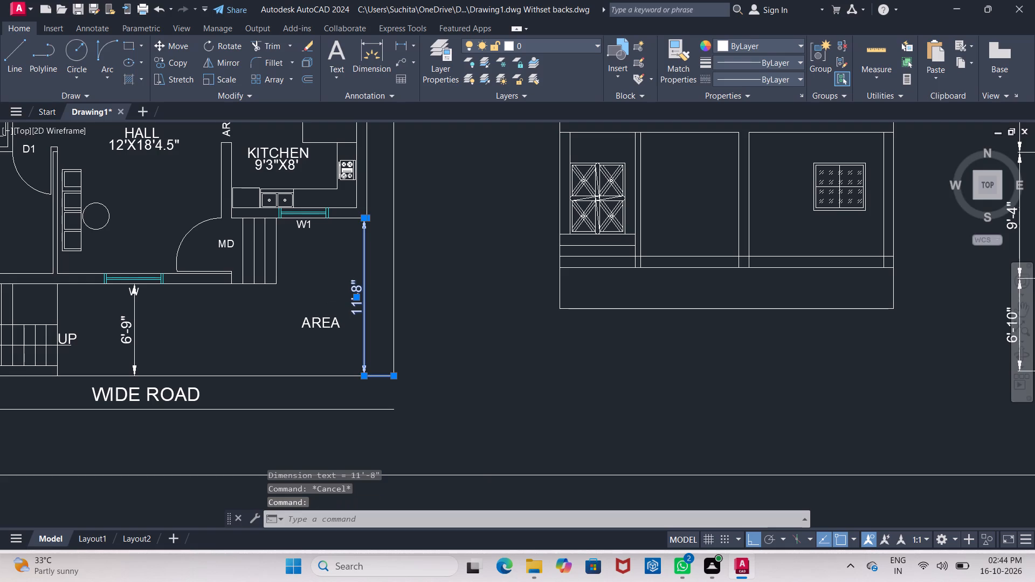
{"action": "left_click", "coordinate": [354, 303]}
{"action": "left_click", "coordinate": [373, 303]}
{"action": "left_click", "coordinate": [372, 303]}
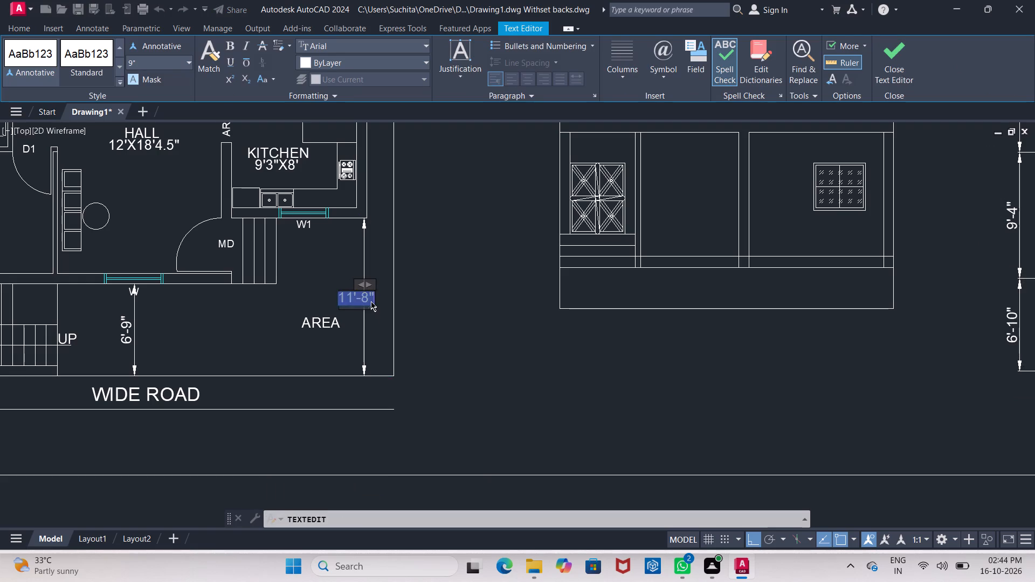
{"action": "left_click", "coordinate": [370, 300]}
{"action": "right_click", "coordinate": [370, 300]}
{"action": "left_click", "coordinate": [370, 300]}
{"action": "double_click", "coordinate": [370, 300]}
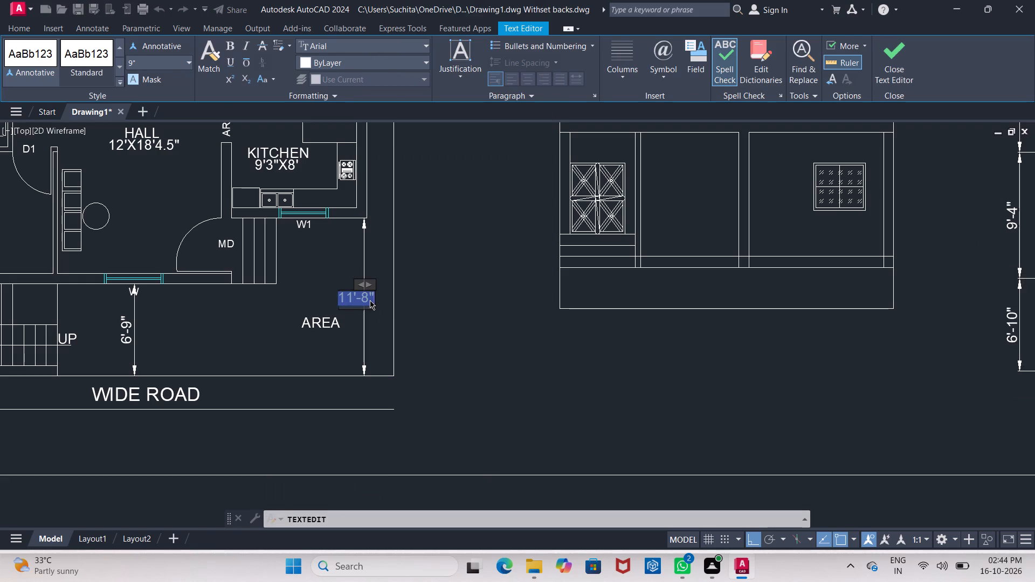
{"action": "double_click", "coordinate": [365, 297]}
{"action": "key", "text": "BackSpace"}
{"action": "type", "text": "11'-"}
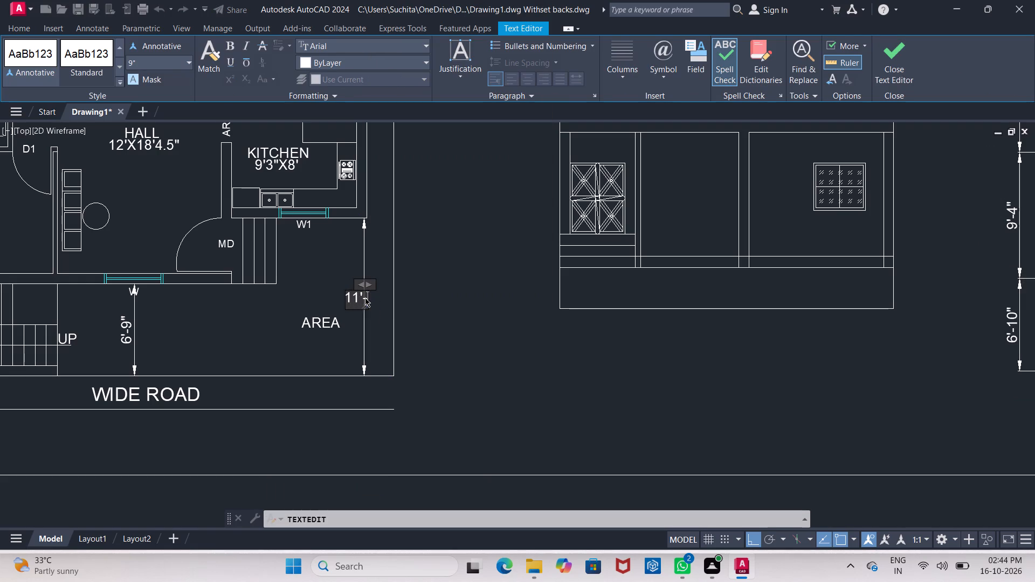
{"action": "type", "text": "2\""}
{"action": "left_click", "coordinate": [476, 327]}
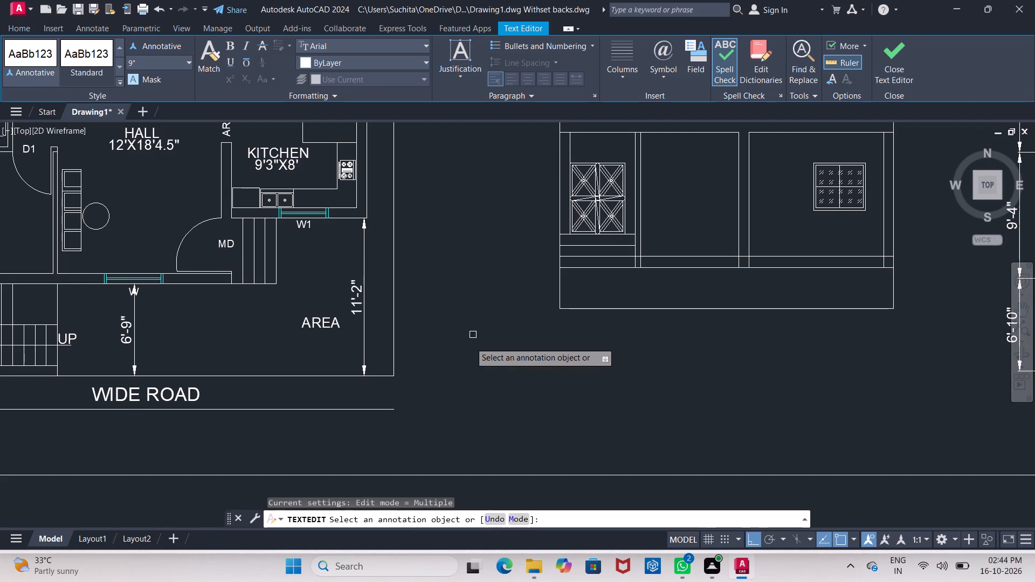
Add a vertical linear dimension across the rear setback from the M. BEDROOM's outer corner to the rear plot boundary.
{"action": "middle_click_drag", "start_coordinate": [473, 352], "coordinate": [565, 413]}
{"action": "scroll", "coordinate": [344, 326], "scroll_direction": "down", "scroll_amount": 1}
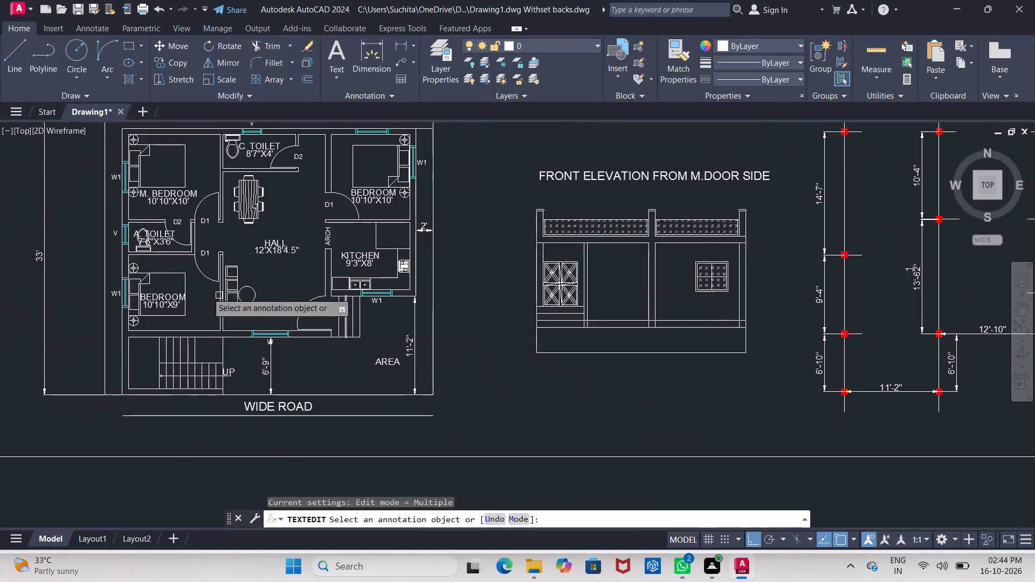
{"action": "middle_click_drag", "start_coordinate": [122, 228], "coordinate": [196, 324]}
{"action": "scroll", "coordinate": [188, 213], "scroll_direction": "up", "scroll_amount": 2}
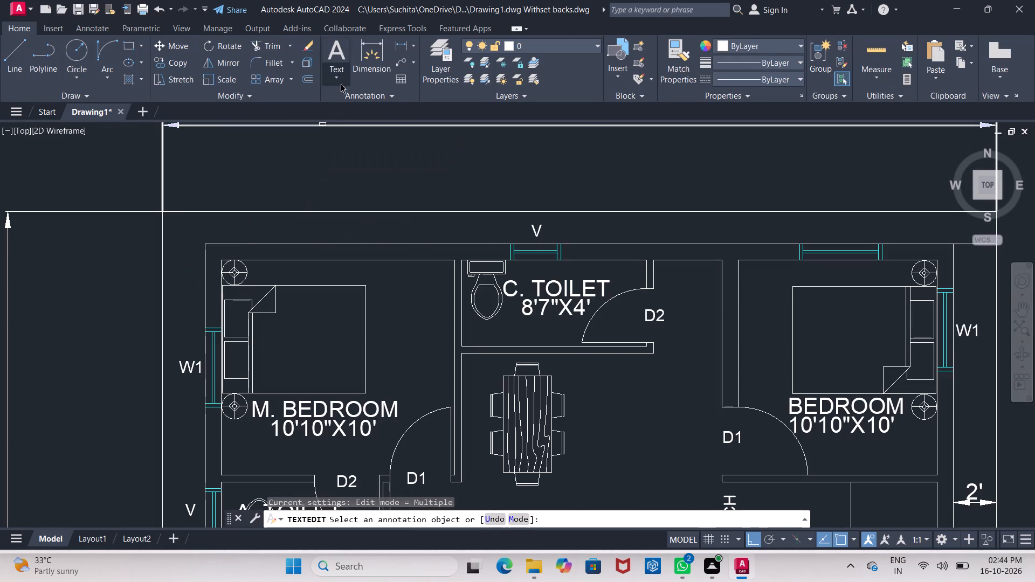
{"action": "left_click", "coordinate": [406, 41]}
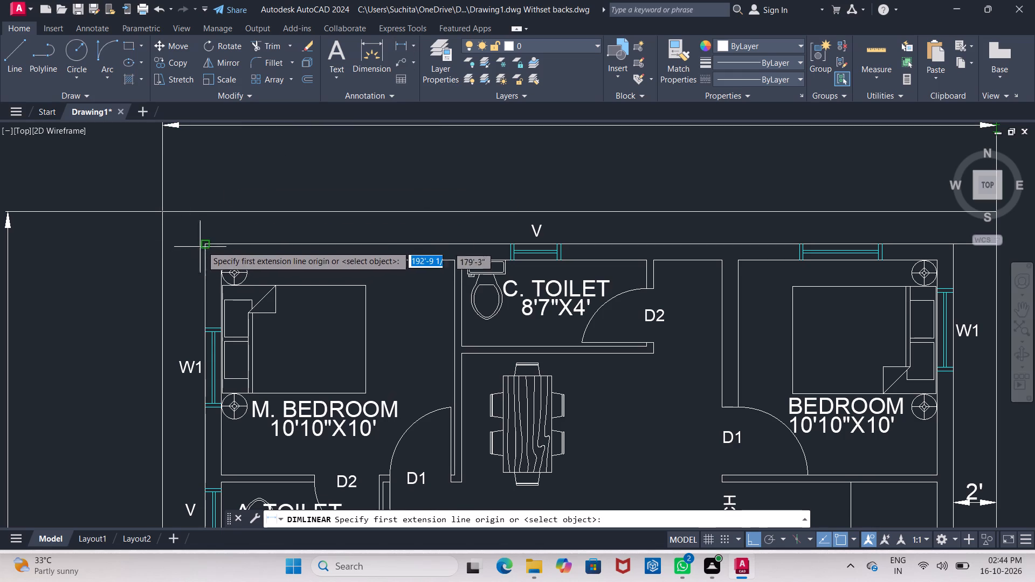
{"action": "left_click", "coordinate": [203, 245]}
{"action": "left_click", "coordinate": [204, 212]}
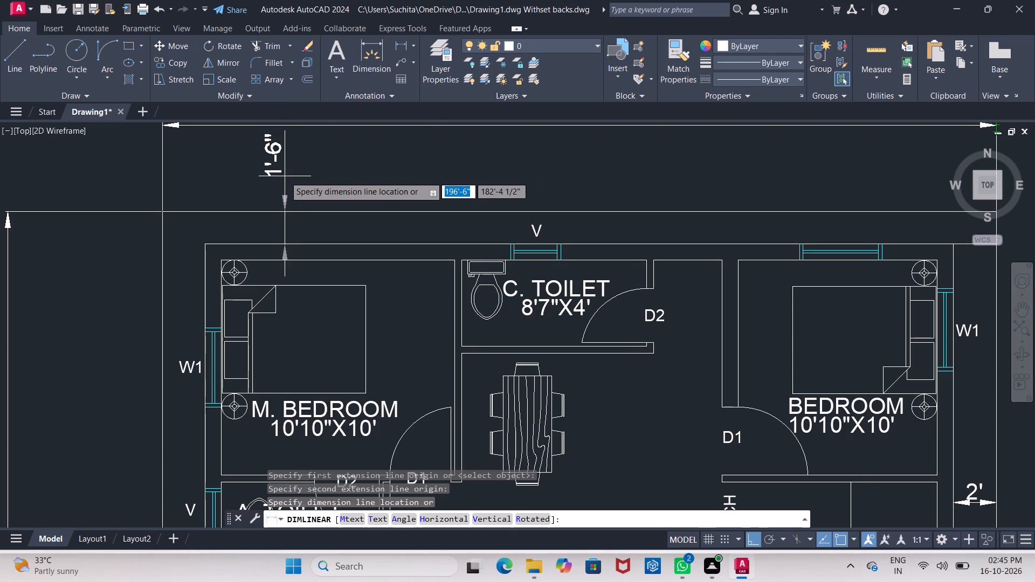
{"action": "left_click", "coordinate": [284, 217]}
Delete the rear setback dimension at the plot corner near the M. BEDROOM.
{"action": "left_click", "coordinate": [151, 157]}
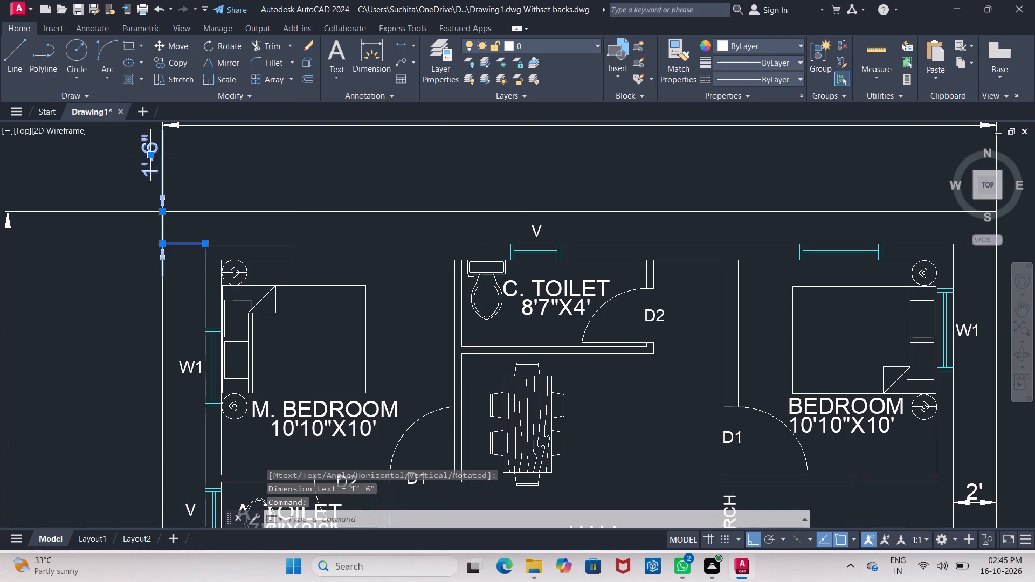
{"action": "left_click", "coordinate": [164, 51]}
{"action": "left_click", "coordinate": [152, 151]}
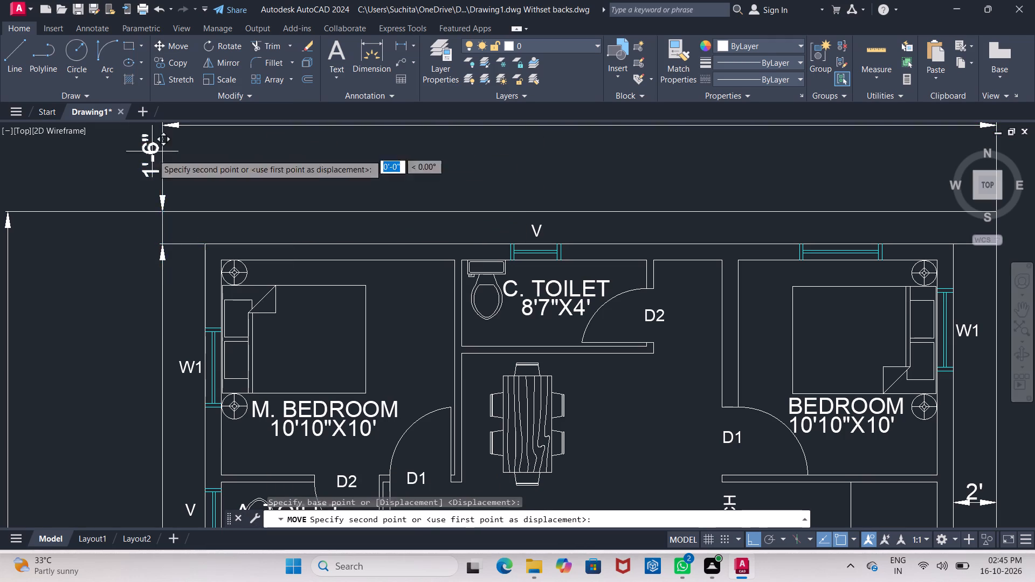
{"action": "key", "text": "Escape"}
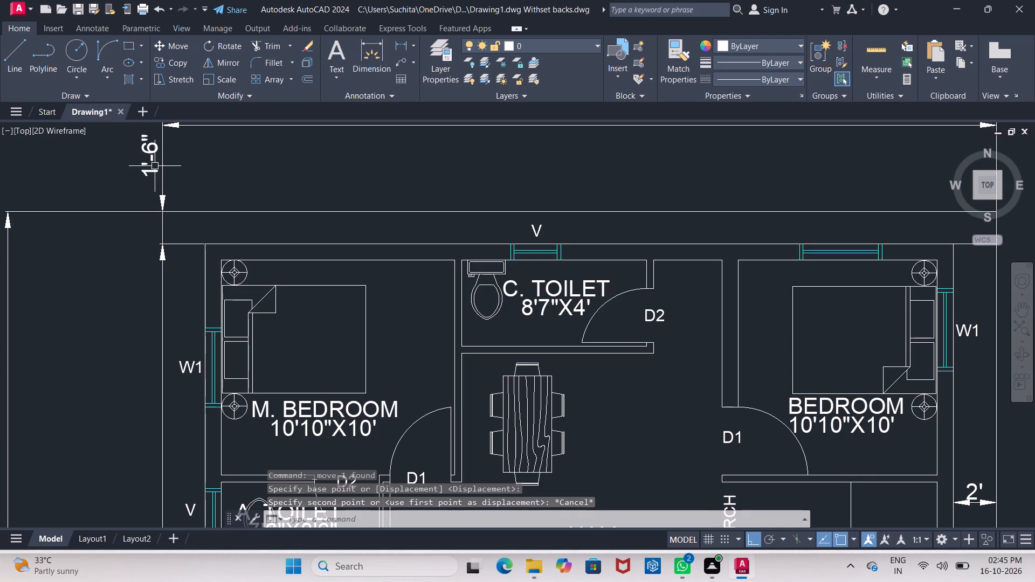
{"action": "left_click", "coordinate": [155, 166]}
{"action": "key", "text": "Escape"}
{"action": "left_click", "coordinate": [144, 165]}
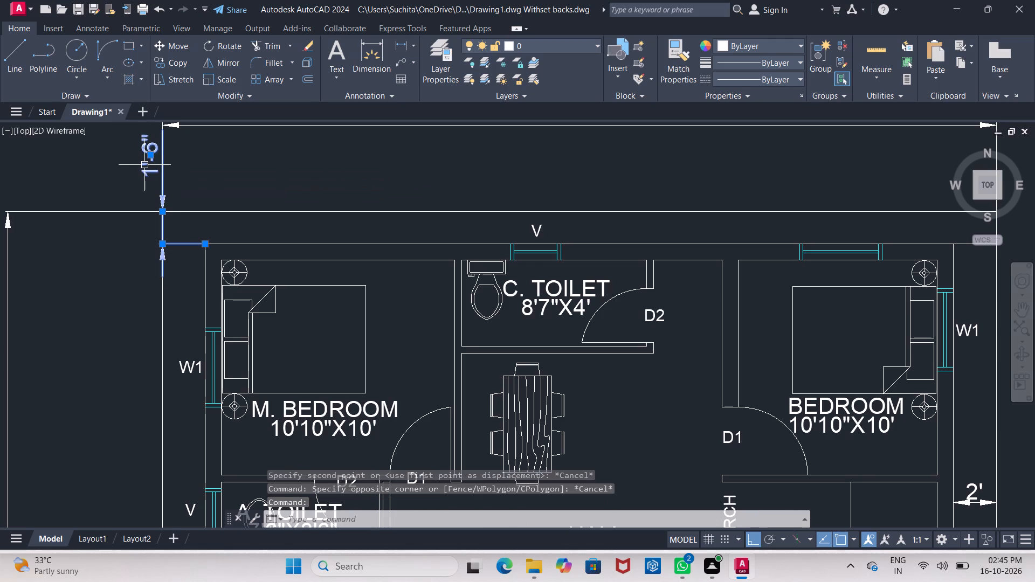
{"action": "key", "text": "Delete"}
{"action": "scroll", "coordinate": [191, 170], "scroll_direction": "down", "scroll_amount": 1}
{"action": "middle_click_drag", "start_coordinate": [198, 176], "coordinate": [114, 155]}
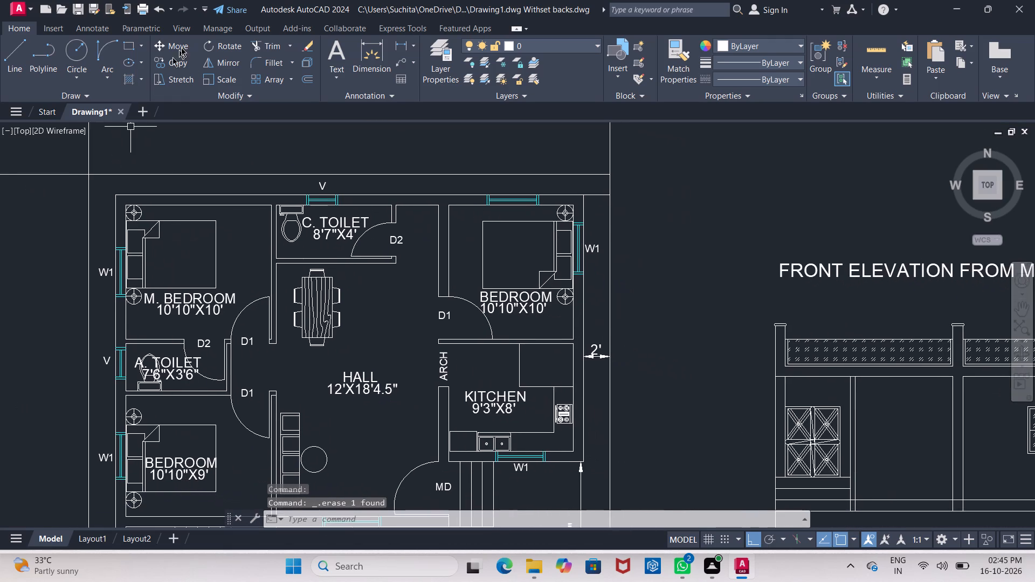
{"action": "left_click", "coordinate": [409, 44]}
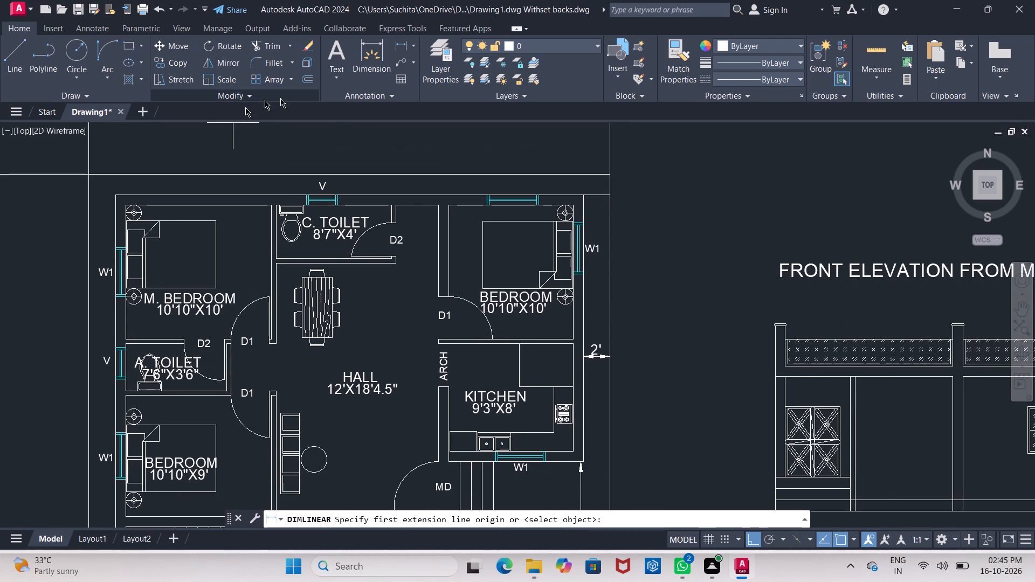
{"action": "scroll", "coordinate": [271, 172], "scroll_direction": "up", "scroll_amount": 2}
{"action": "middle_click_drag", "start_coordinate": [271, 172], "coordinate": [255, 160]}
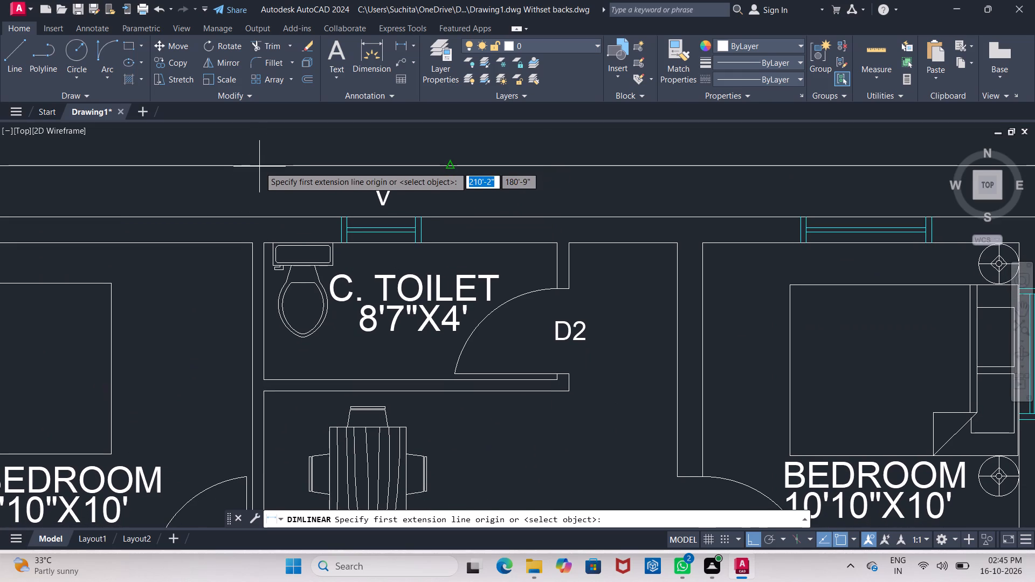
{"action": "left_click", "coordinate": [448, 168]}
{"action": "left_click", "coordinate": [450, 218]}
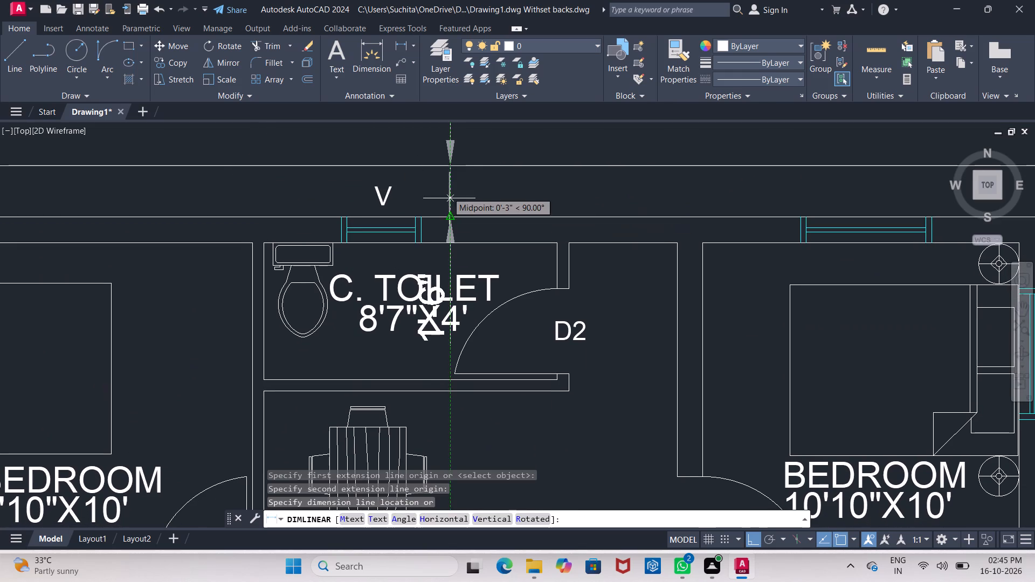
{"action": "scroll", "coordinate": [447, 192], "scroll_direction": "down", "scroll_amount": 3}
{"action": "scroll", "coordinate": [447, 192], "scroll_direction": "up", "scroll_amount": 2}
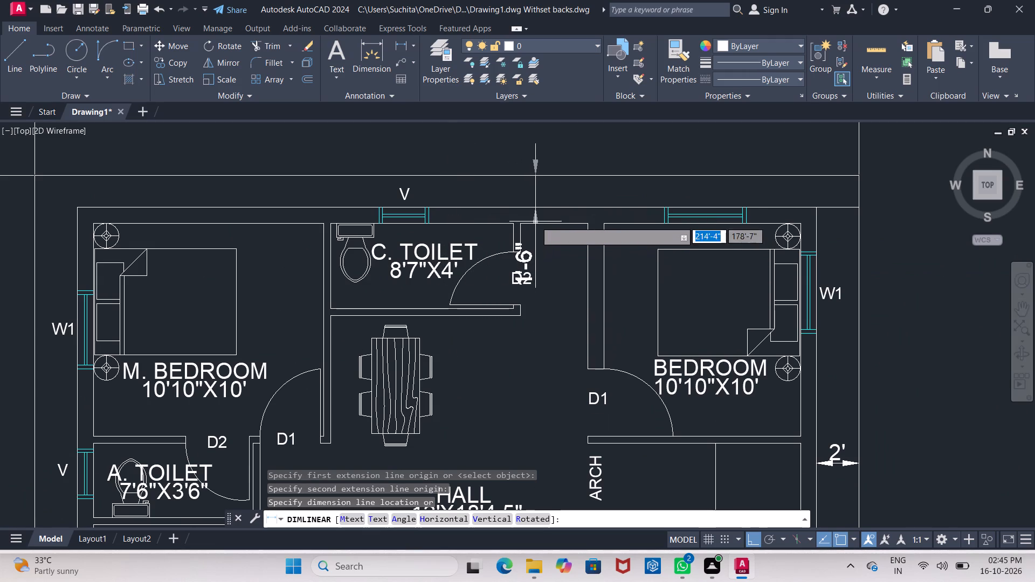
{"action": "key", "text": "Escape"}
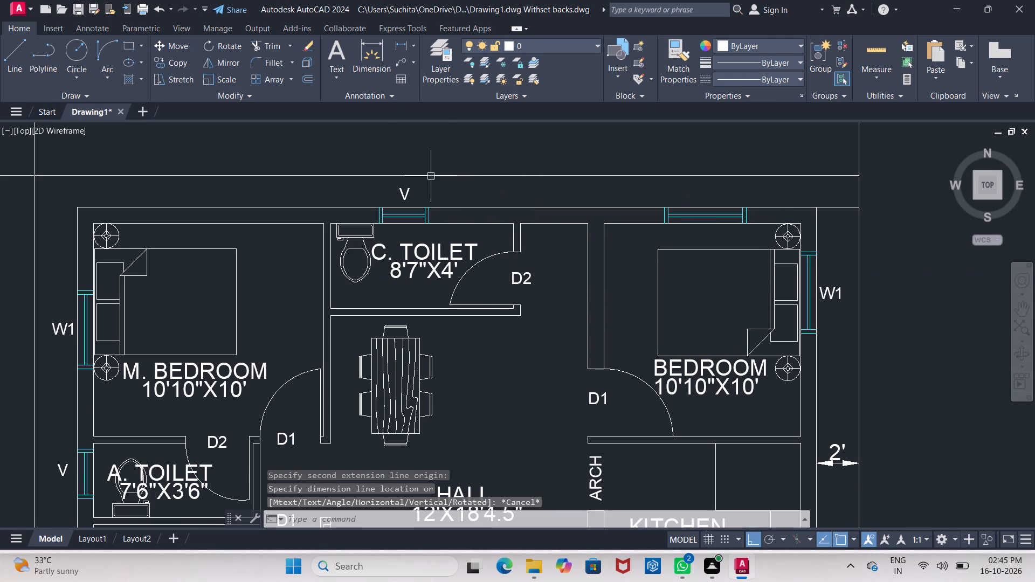
Add a vertical linear dimension from the M. BEDROOM's outer corner to the rear plot boundary, placed above the wall between M. BEDROOM and C. TOILET.
{"action": "left_click", "coordinate": [398, 44]}
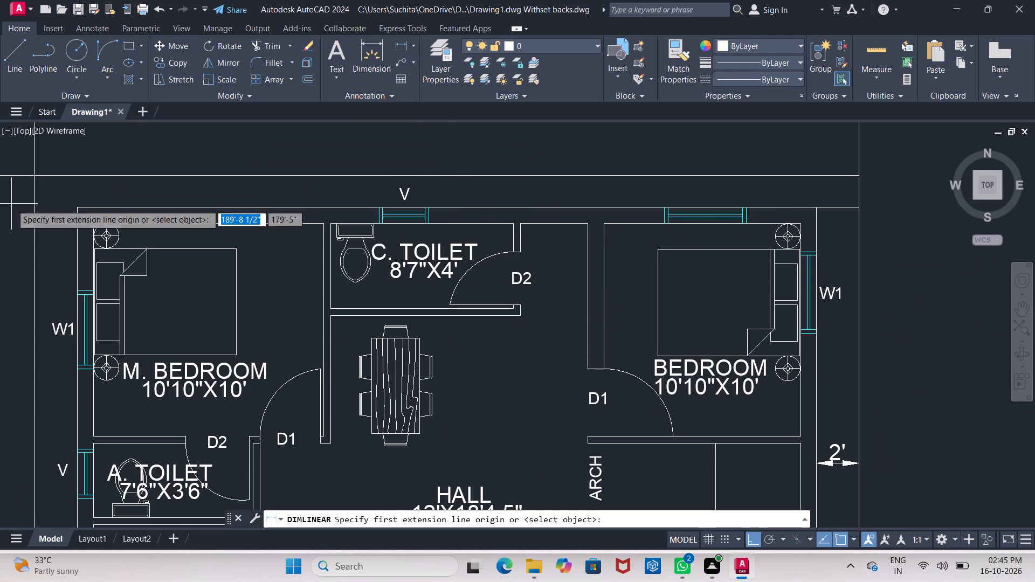
{"action": "left_click", "coordinate": [78, 208]}
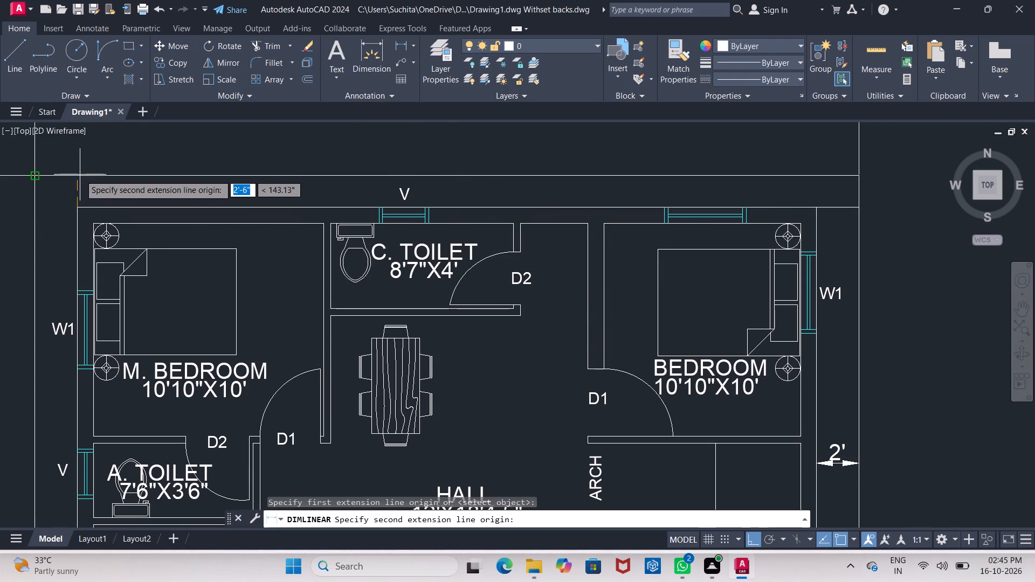
{"action": "left_click", "coordinate": [80, 175]}
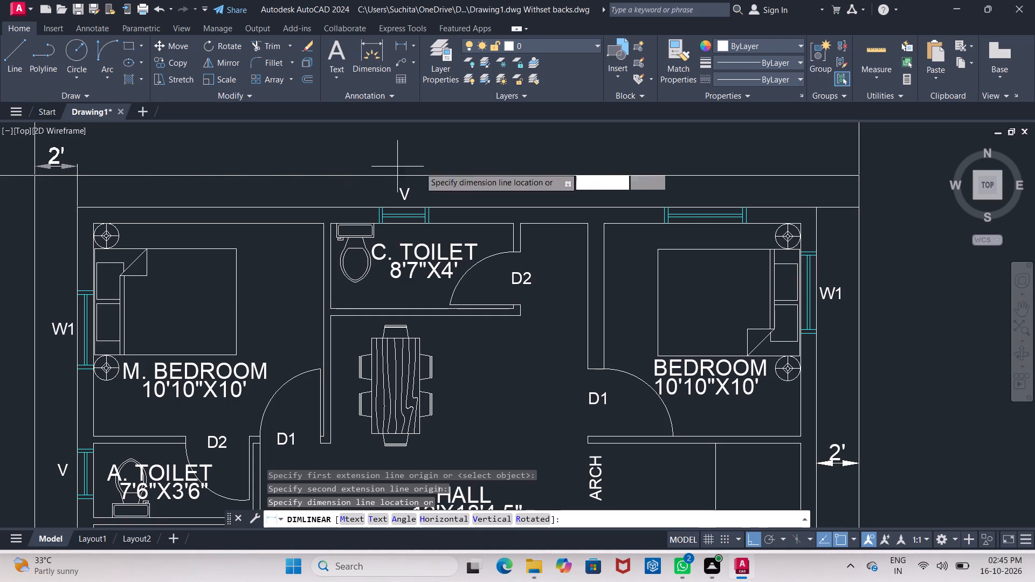
{"action": "left_click", "coordinate": [323, 229]}
Add a horizontal linear dimension from the M. BEDROOM's outer corner to the side plot boundary, placed beside the A. TOILET.
{"action": "scroll", "coordinate": [322, 236], "scroll_direction": "down", "scroll_amount": 2}
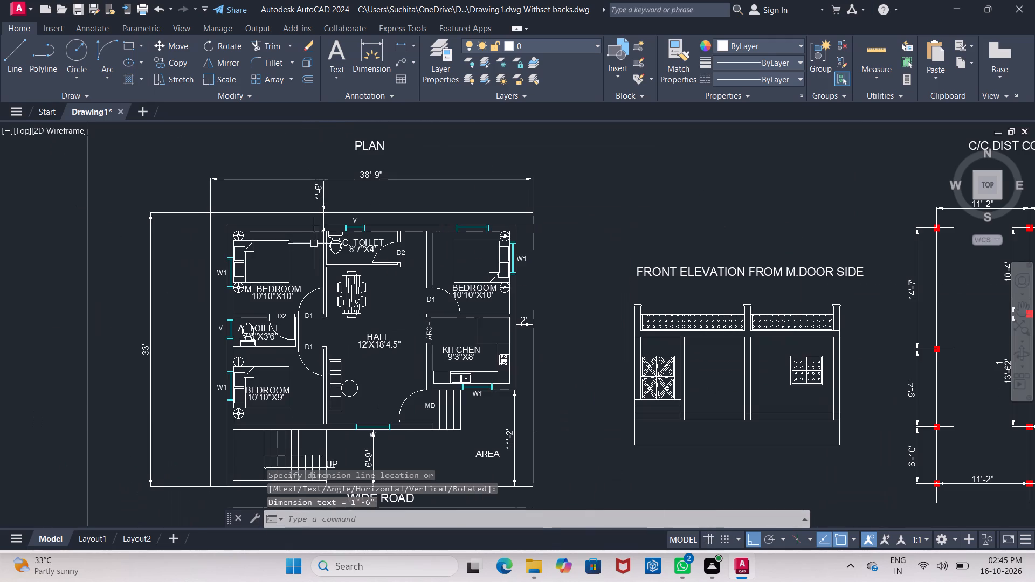
{"action": "middle_click_drag", "start_coordinate": [289, 278], "coordinate": [284, 185]}
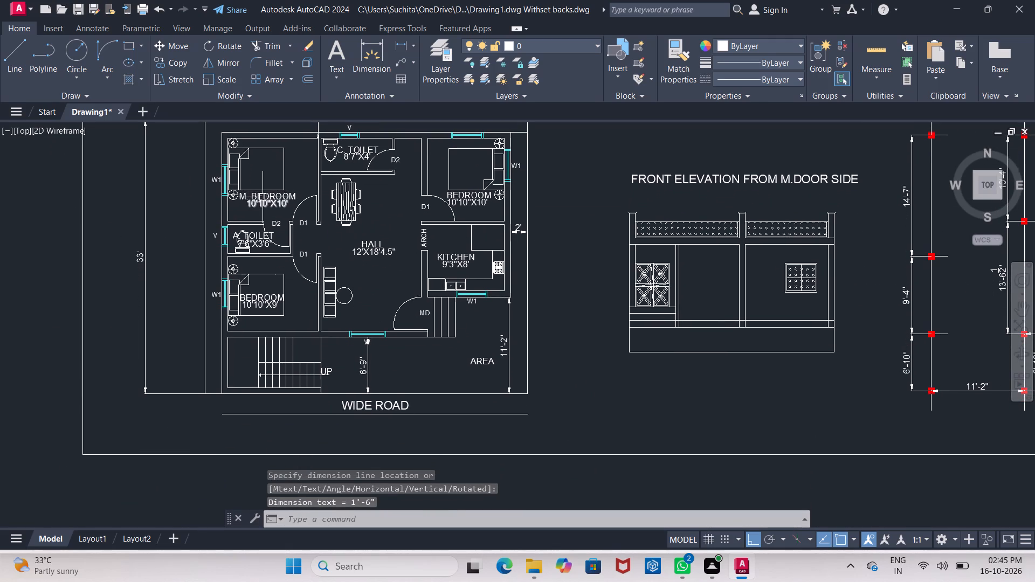
{"action": "scroll", "coordinate": [236, 204], "scroll_direction": "up", "scroll_amount": 2}
{"action": "middle_click_drag", "start_coordinate": [241, 218], "coordinate": [253, 283]}
{"action": "scroll", "coordinate": [256, 291], "scroll_direction": "down", "scroll_amount": 1}
{"action": "middle_click_drag", "start_coordinate": [256, 299], "coordinate": [258, 329]}
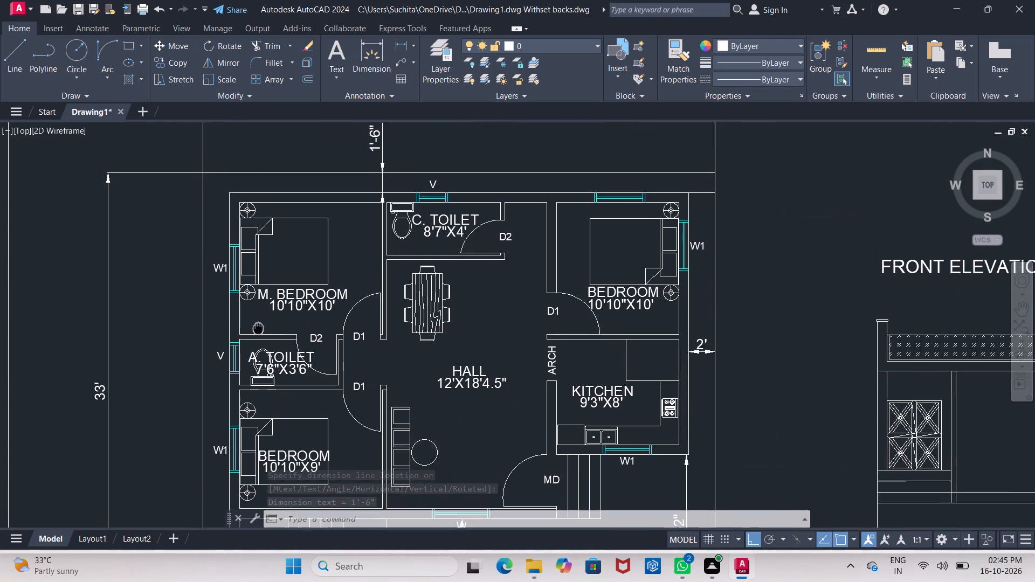
{"action": "middle_click_drag", "start_coordinate": [258, 329], "coordinate": [258, 332]}
{"action": "left_click", "coordinate": [399, 49]}
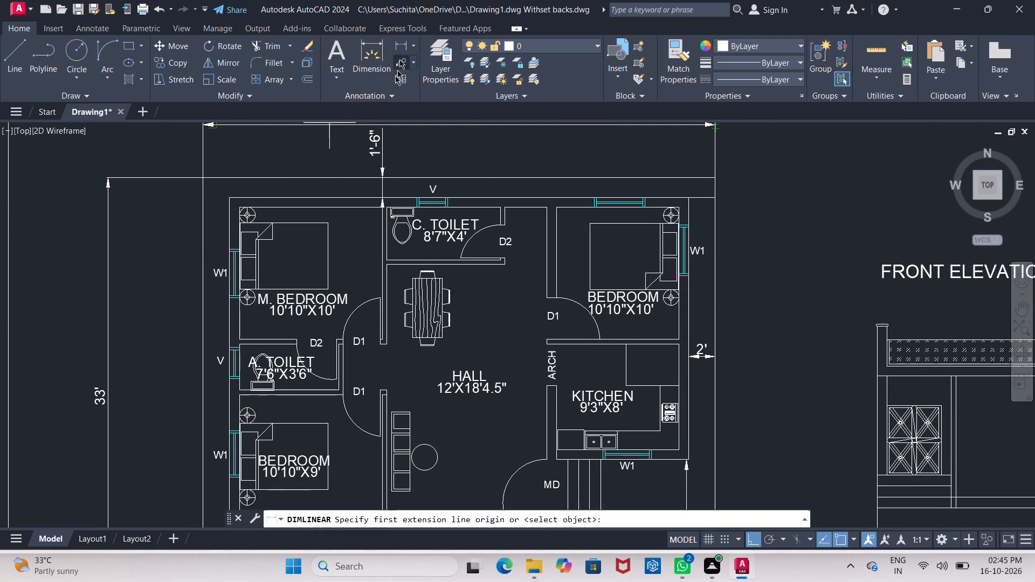
{"action": "left_click", "coordinate": [231, 201]}
{"action": "left_click", "coordinate": [204, 198]}
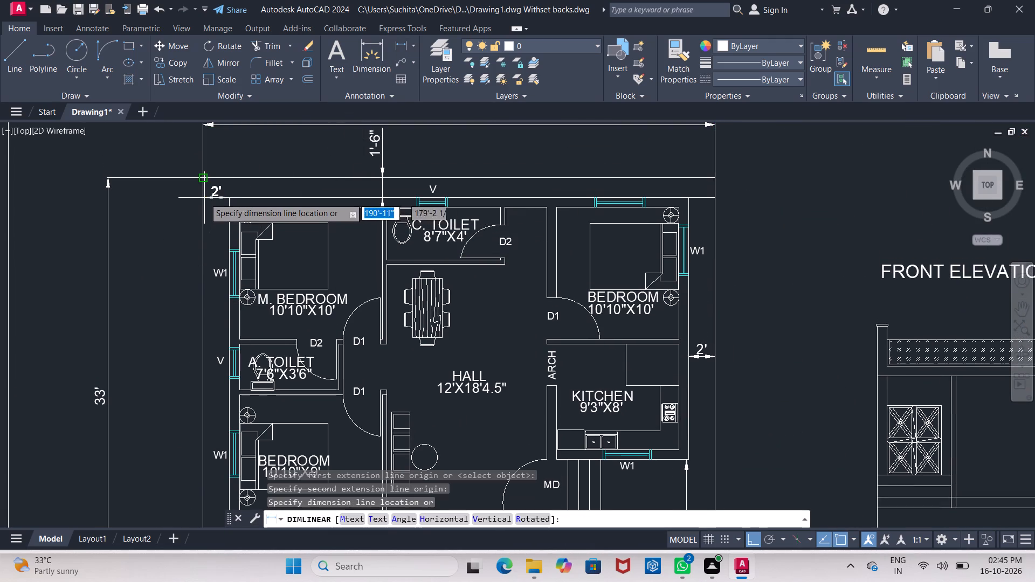
{"action": "left_click", "coordinate": [209, 398]}
{"action": "key", "text": "Escape"}
Delete the stray horizontal line lying outside the drawing frame, beside the plan.
{"action": "middle_click_drag", "start_coordinate": [210, 384], "coordinate": [176, 229]}
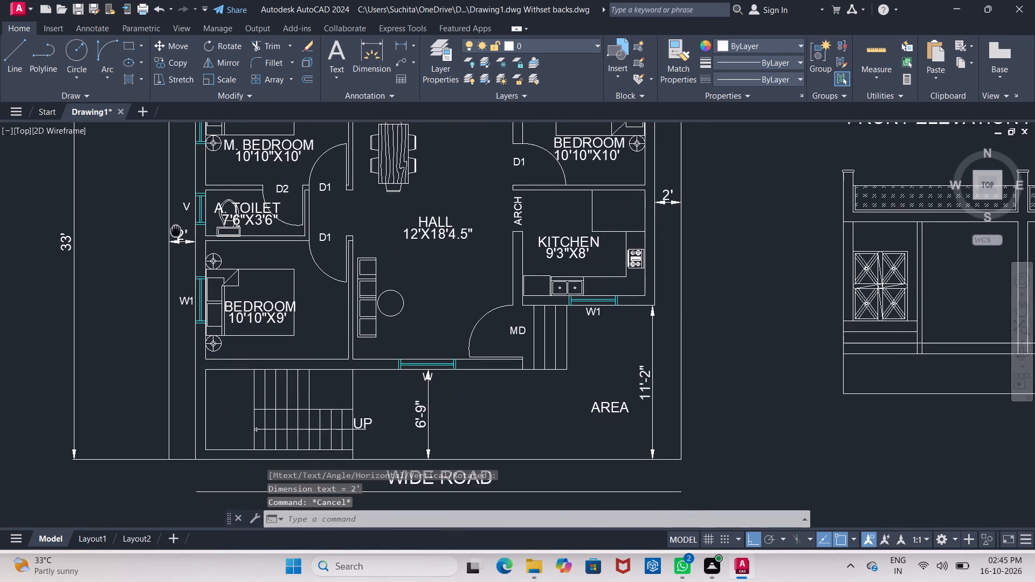
{"action": "middle_click_drag", "start_coordinate": [176, 229], "coordinate": [176, 230]}
{"action": "scroll", "coordinate": [185, 251], "scroll_direction": "down", "scroll_amount": 1}
{"action": "middle_click_drag", "start_coordinate": [190, 267], "coordinate": [203, 328]}
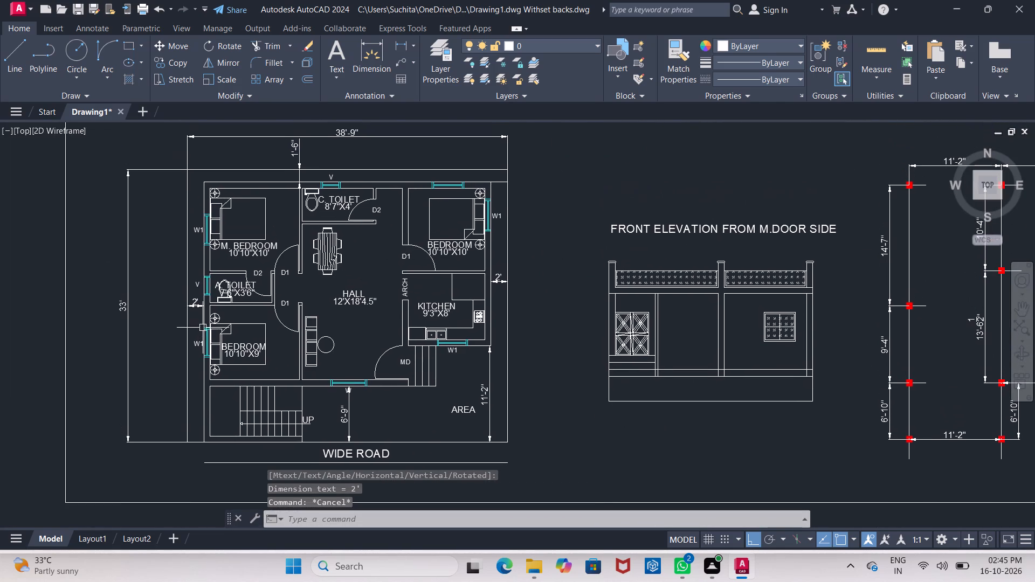
{"action": "scroll", "coordinate": [209, 299], "scroll_direction": "down", "scroll_amount": 1}
{"action": "middle_click_drag", "start_coordinate": [211, 299], "coordinate": [233, 263]}
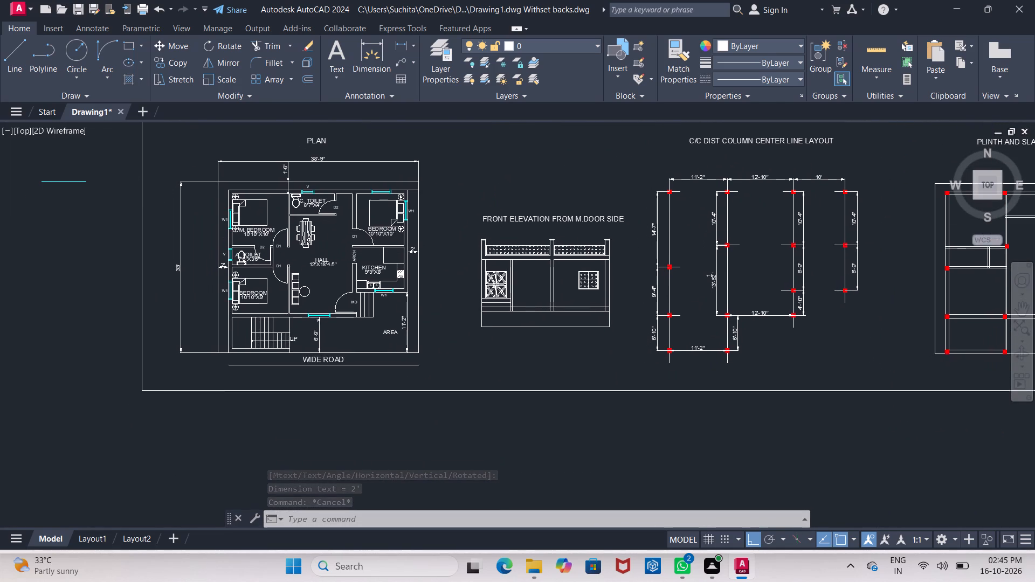
{"action": "left_click", "coordinate": [86, 183]}
{"action": "key", "text": "Delete"}
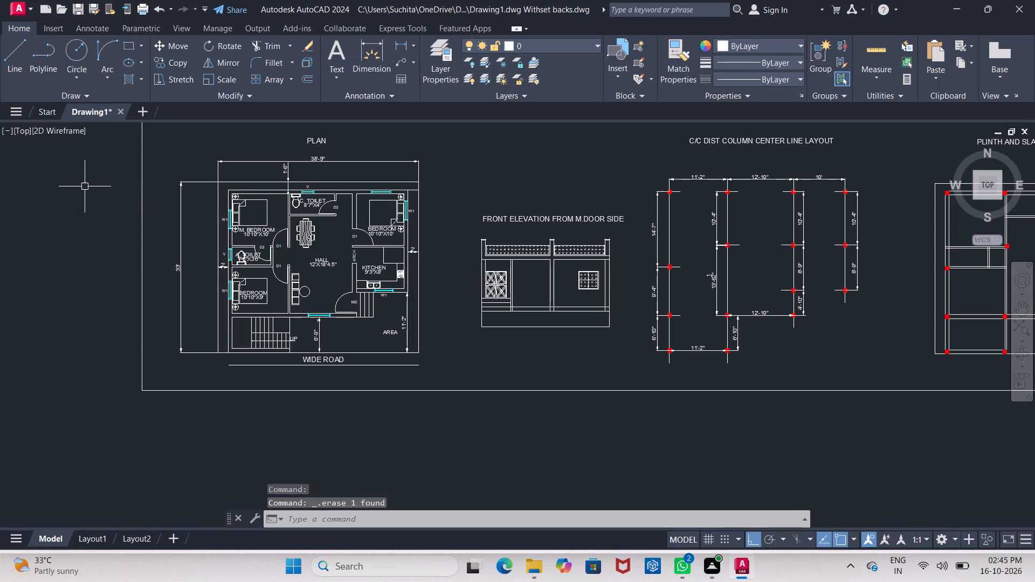
Move the front elevation and its title straight up about 15 feet, bringing its title in line with the other layout titles.
{"action": "scroll", "coordinate": [88, 189], "scroll_direction": "down", "scroll_amount": 1}
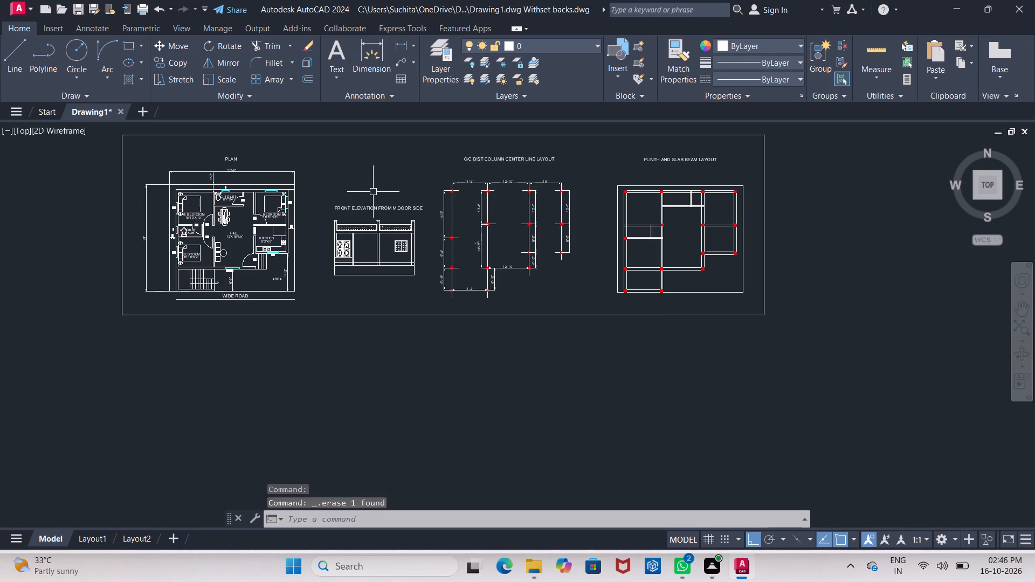
{"action": "scroll", "coordinate": [337, 200], "scroll_direction": "up", "scroll_amount": 1}
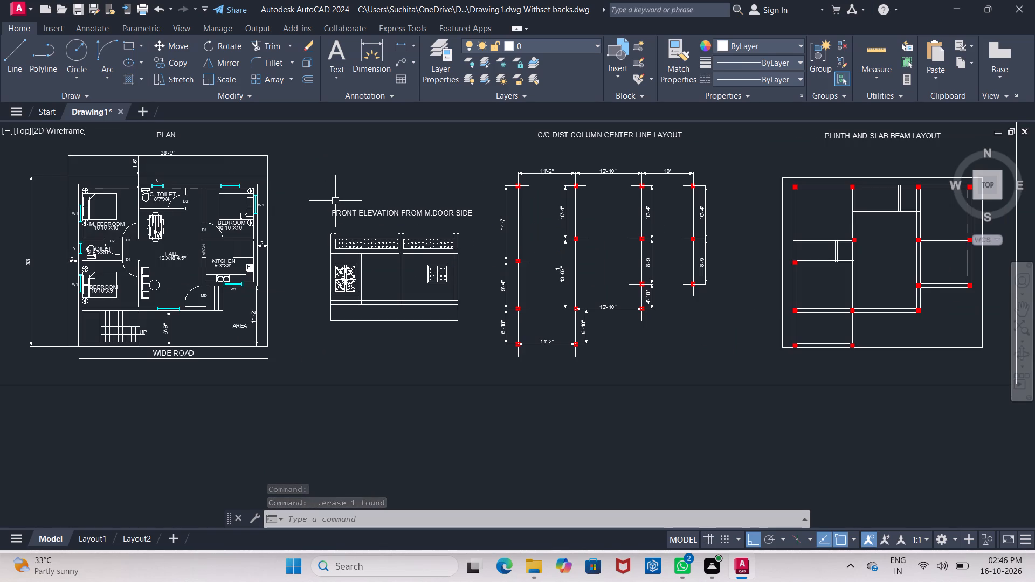
{"action": "middle_click_drag", "start_coordinate": [335, 201], "coordinate": [346, 197]}
{"action": "left_click_drag", "start_coordinate": [319, 184], "coordinate": [327, 190]}
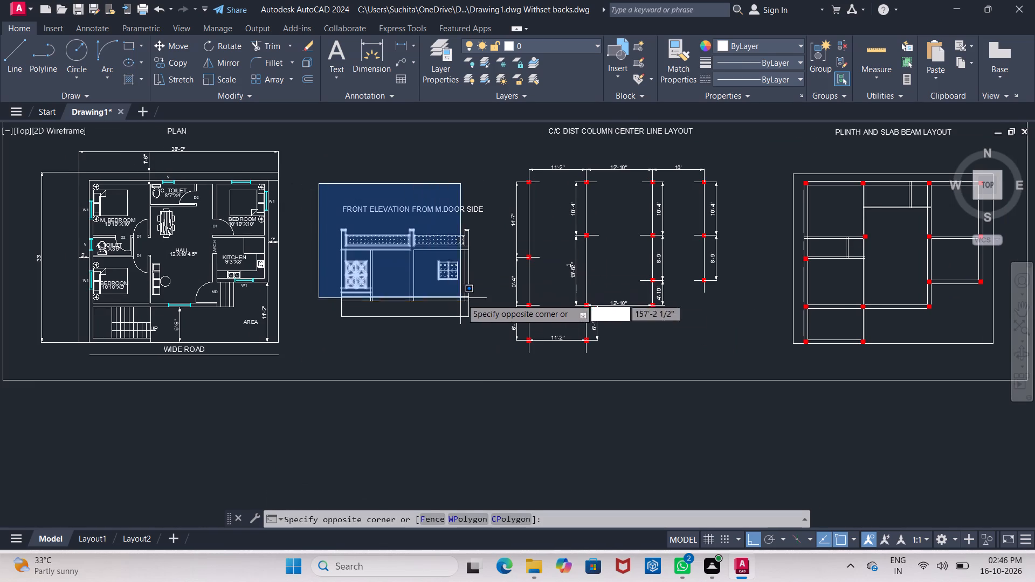
{"action": "left_click", "coordinate": [486, 326]}
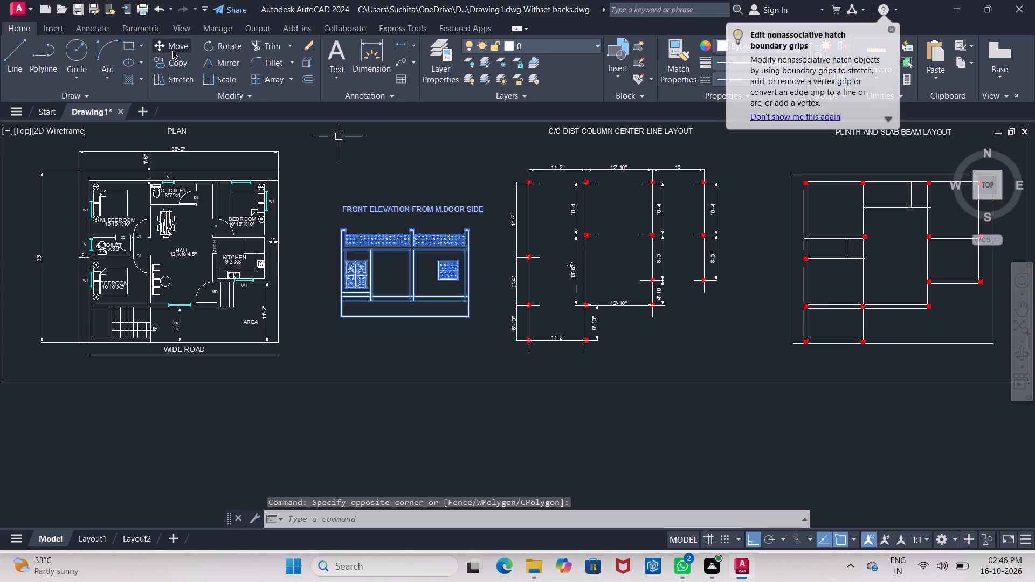
{"action": "left_click", "coordinate": [172, 51]}
{"action": "left_click", "coordinate": [380, 273]}
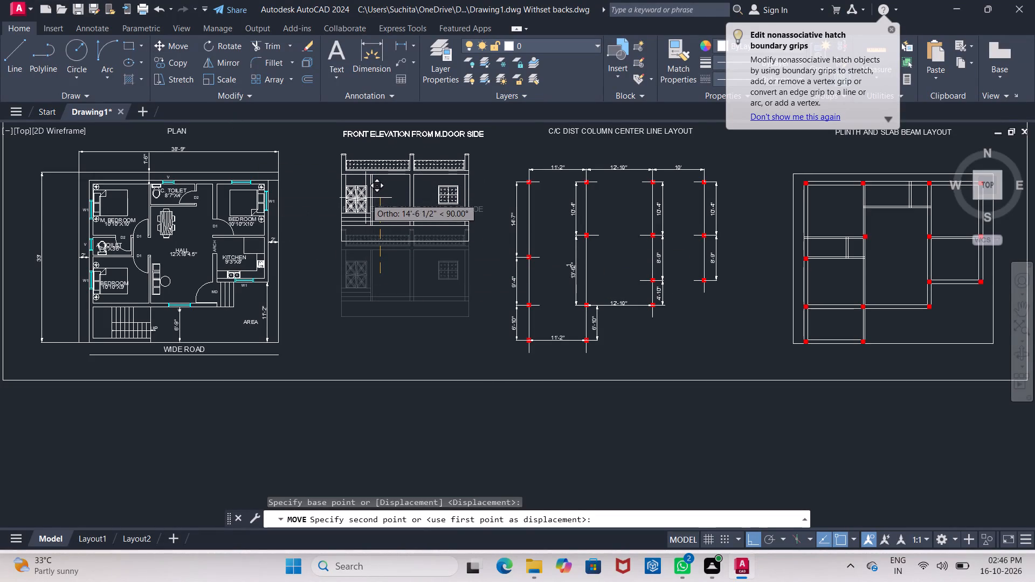
{"action": "left_click", "coordinate": [365, 193]}
Save a copy of the drawing in the same folder as "Drawing1.dwg Withset backs LOG ON".
{"action": "scroll", "coordinate": [370, 219], "scroll_direction": "down", "scroll_amount": 3}
{"action": "scroll", "coordinate": [369, 240], "scroll_direction": "up", "scroll_amount": 1}
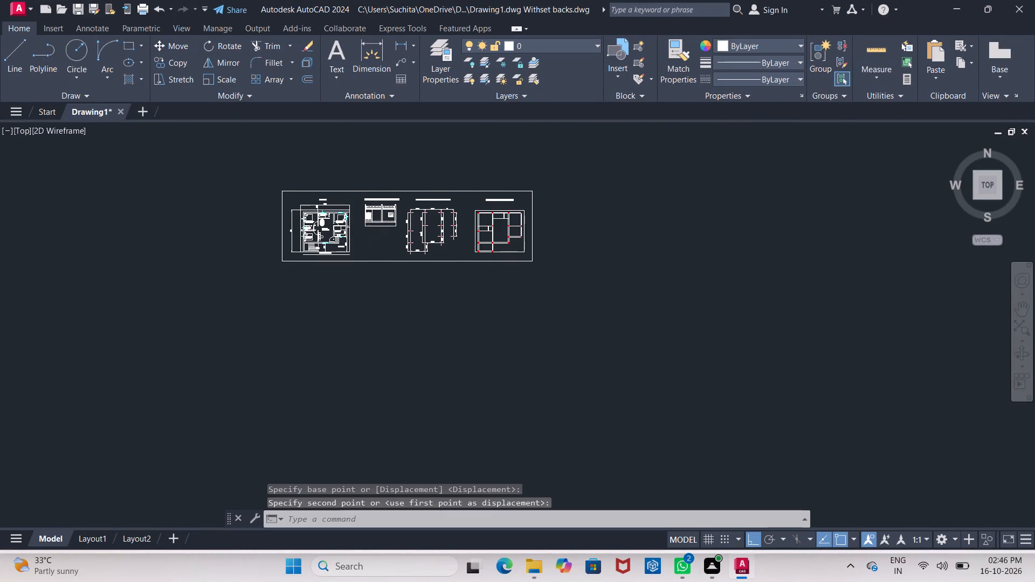
{"action": "middle_click_drag", "start_coordinate": [369, 240], "coordinate": [324, 209]}
{"action": "middle_click_drag", "start_coordinate": [181, 180], "coordinate": [190, 242]}
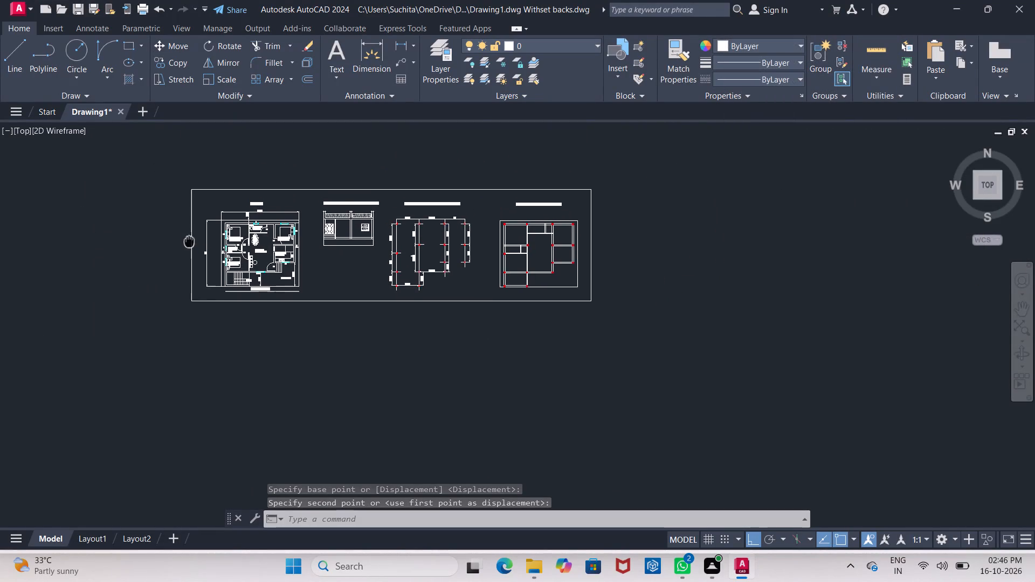
{"action": "middle_click_drag", "start_coordinate": [190, 242], "coordinate": [190, 244]}
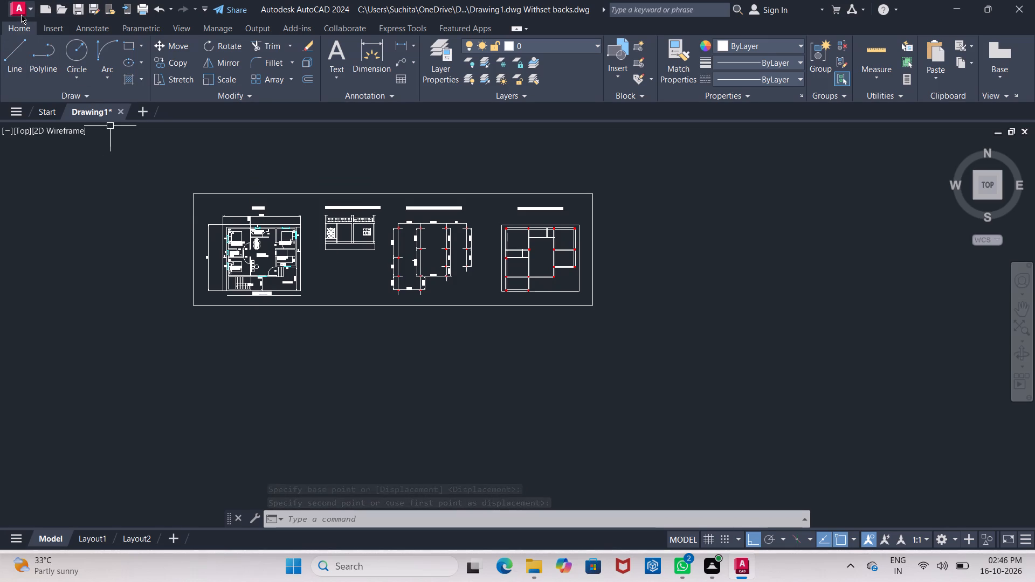
{"action": "left_click", "coordinate": [21, 15]}
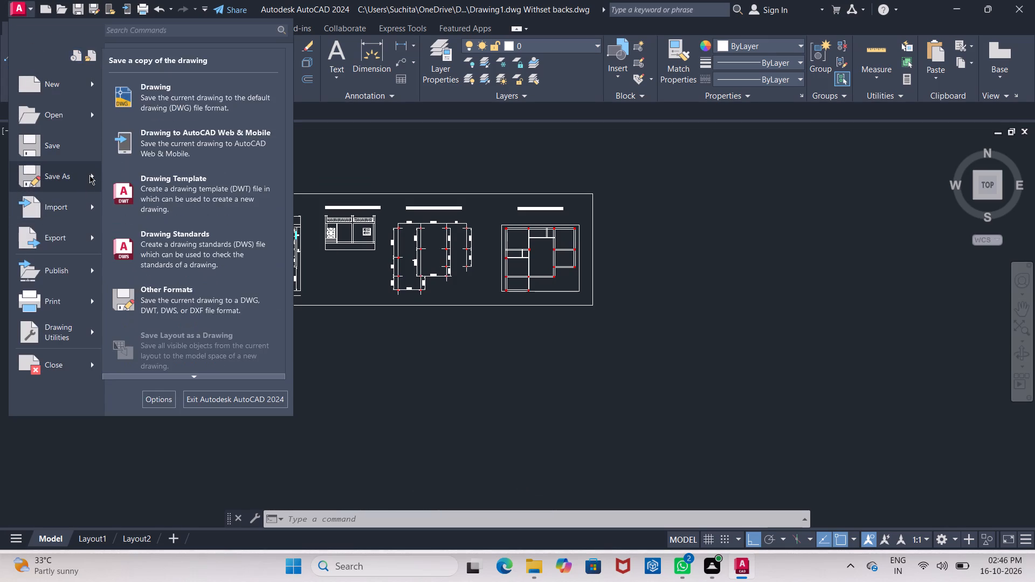
{"action": "left_click", "coordinate": [150, 92]}
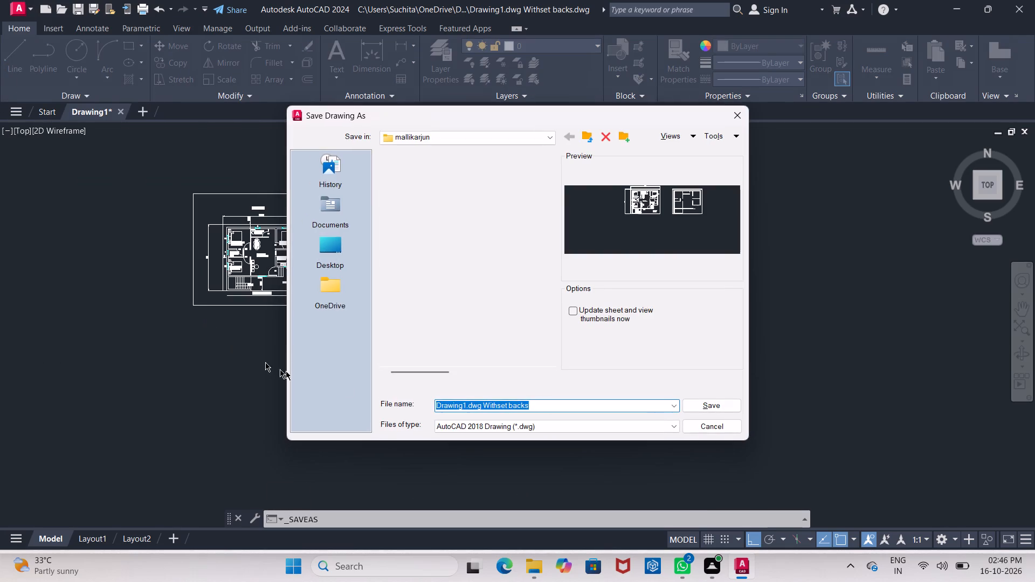
{"action": "left_click", "coordinate": [534, 405]}
{"action": "left_click", "coordinate": [534, 405]}
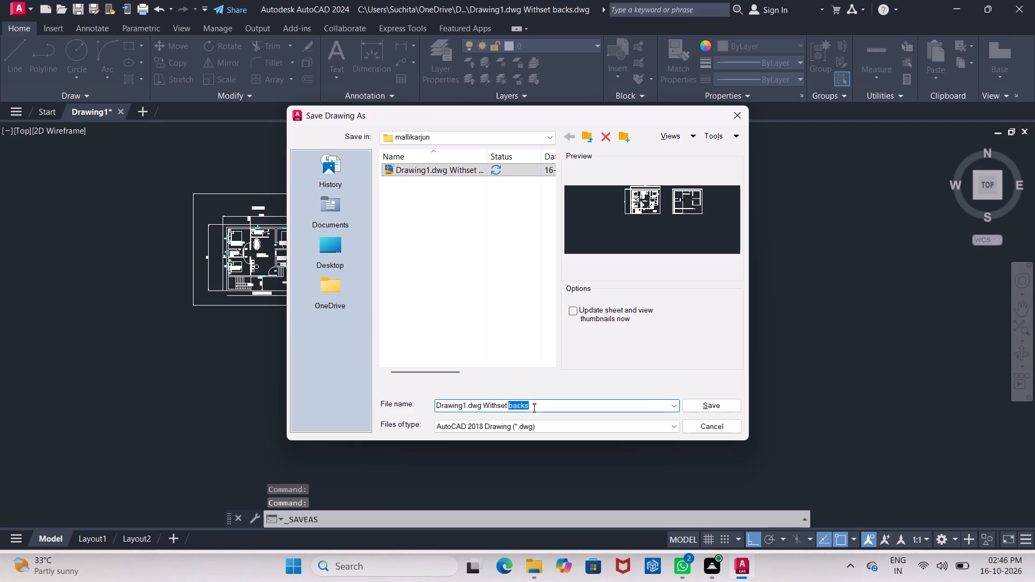
{"action": "left_click", "coordinate": [534, 410]}
{"action": "key", "text": "space"}
{"action": "type", "text": "LOG ON"}
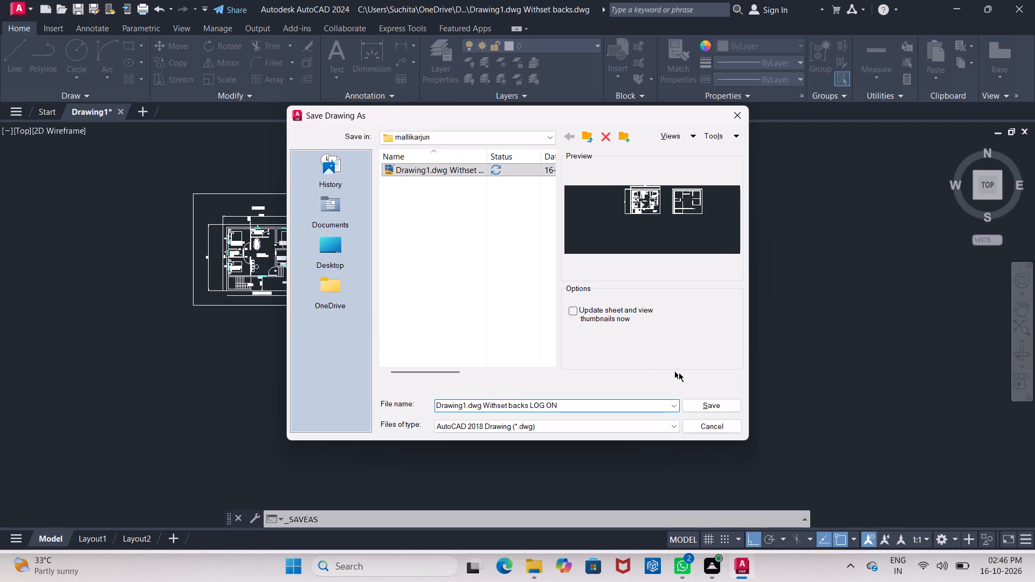
{"action": "left_click", "coordinate": [700, 404]}
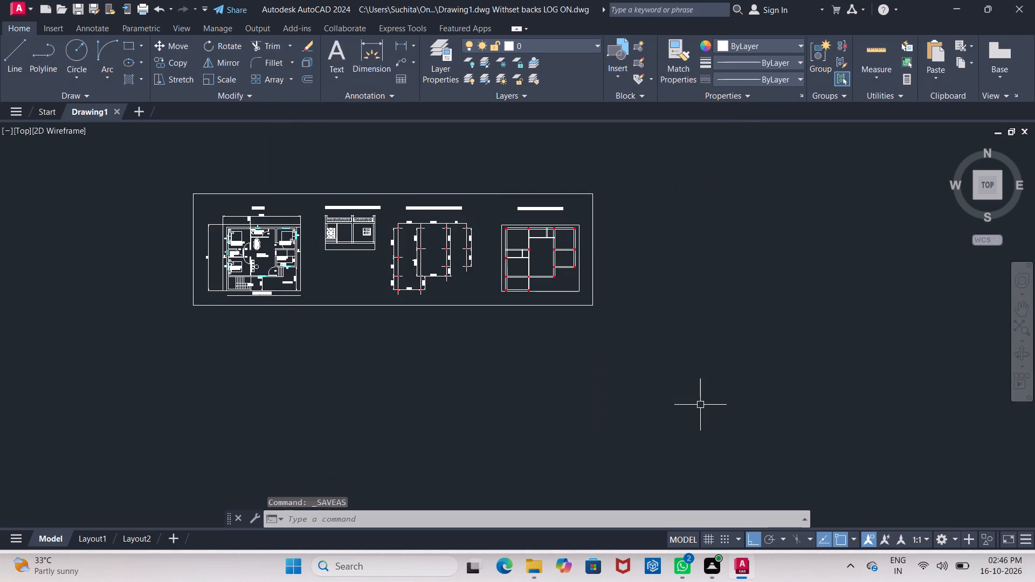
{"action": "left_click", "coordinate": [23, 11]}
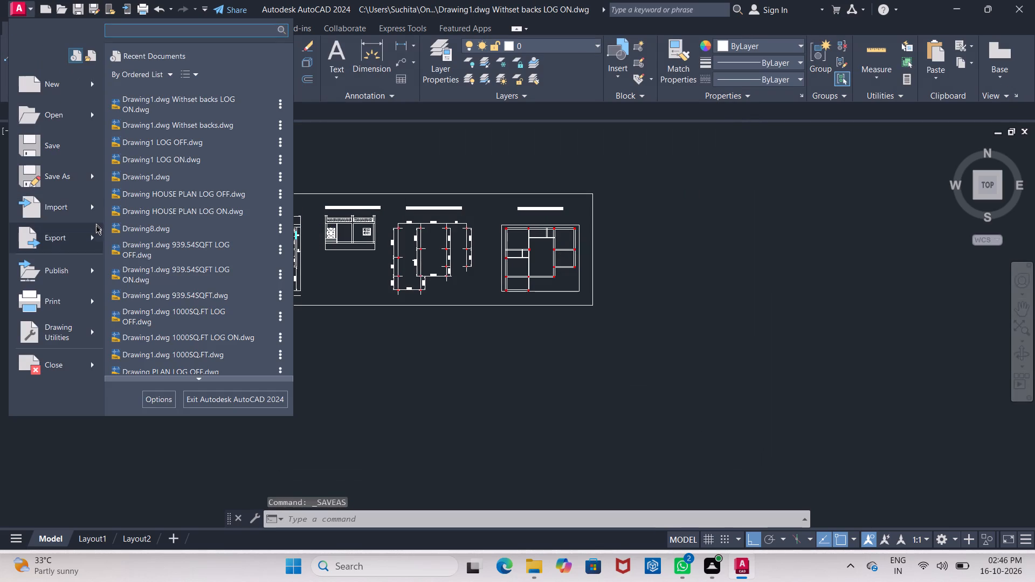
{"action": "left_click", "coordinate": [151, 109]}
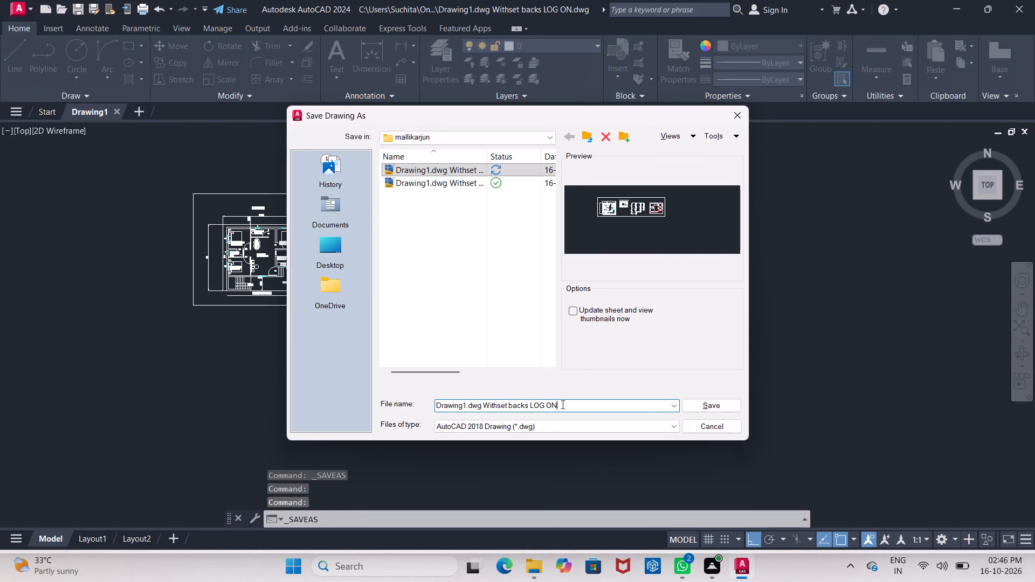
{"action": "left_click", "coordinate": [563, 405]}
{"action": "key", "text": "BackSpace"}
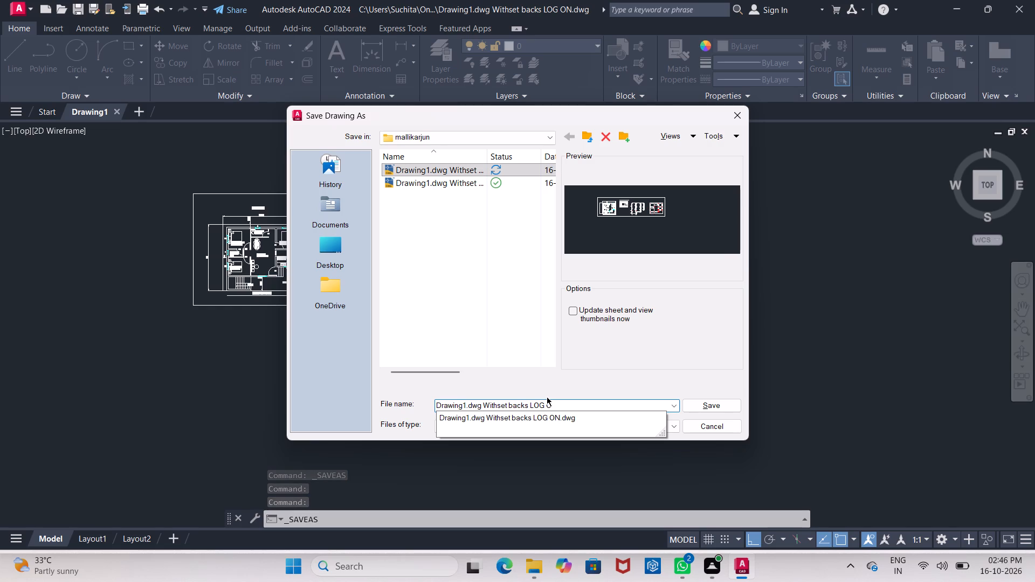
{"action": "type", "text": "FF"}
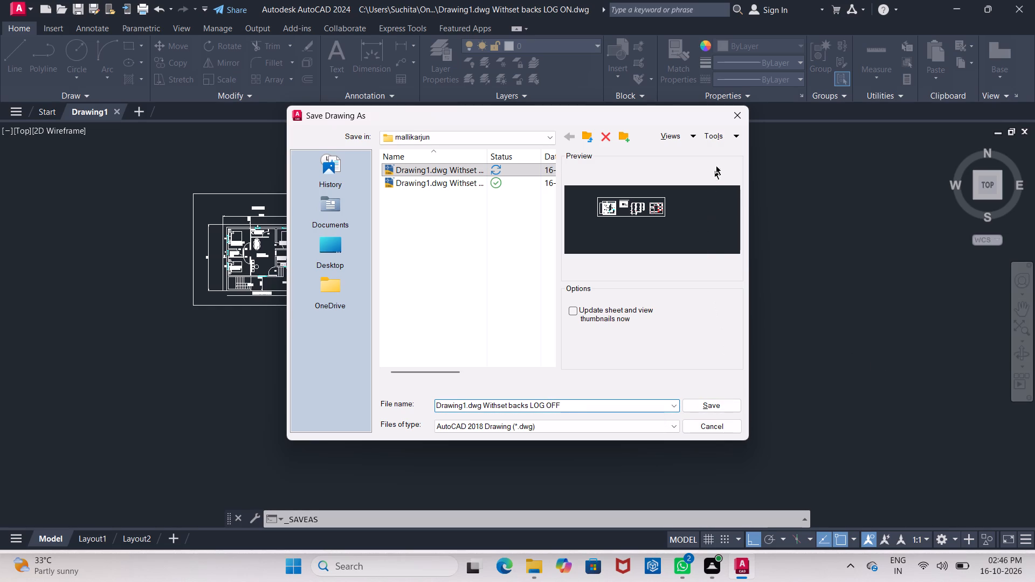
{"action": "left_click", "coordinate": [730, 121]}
Turn off log file recording with the LOGFILEOFF command.
{"action": "type", "text": "LOG"}
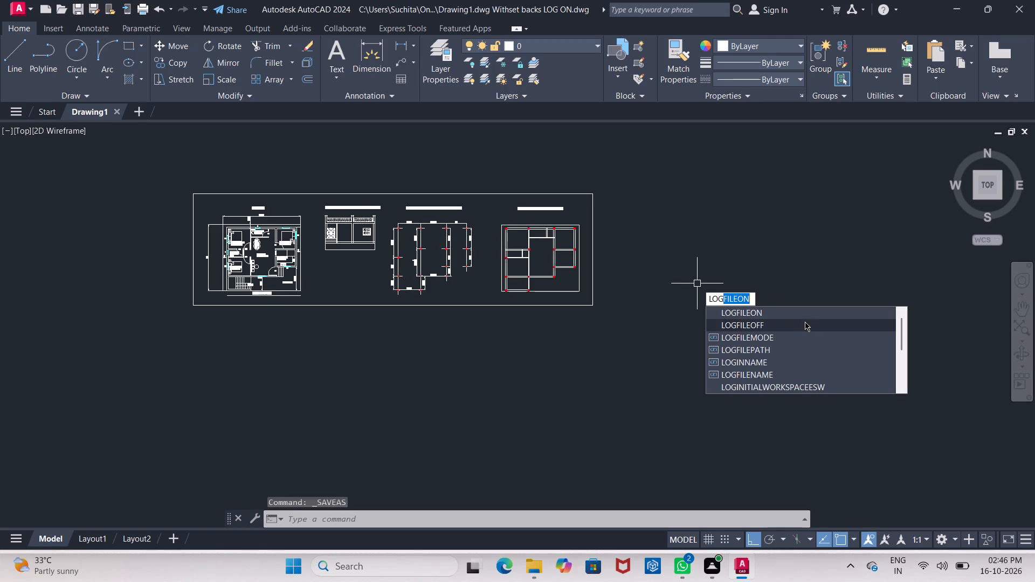
{"action": "left_click", "coordinate": [805, 322]}
Save another copy of the drawing in the same folder as "Drawing1.dwg Withset backs LOG OFF".
{"action": "left_click", "coordinate": [26, 9]}
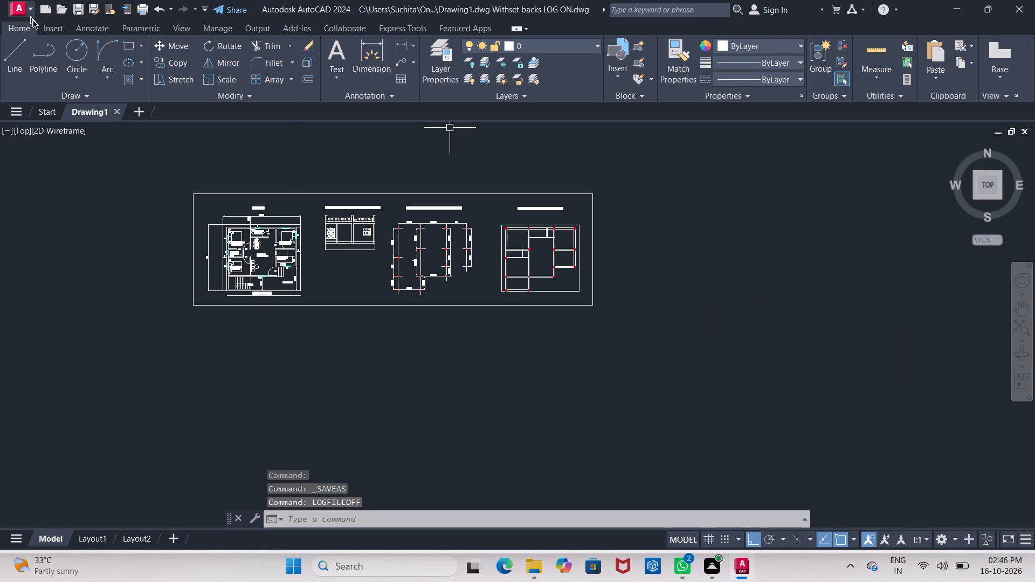
{"action": "left_click", "coordinate": [150, 109]}
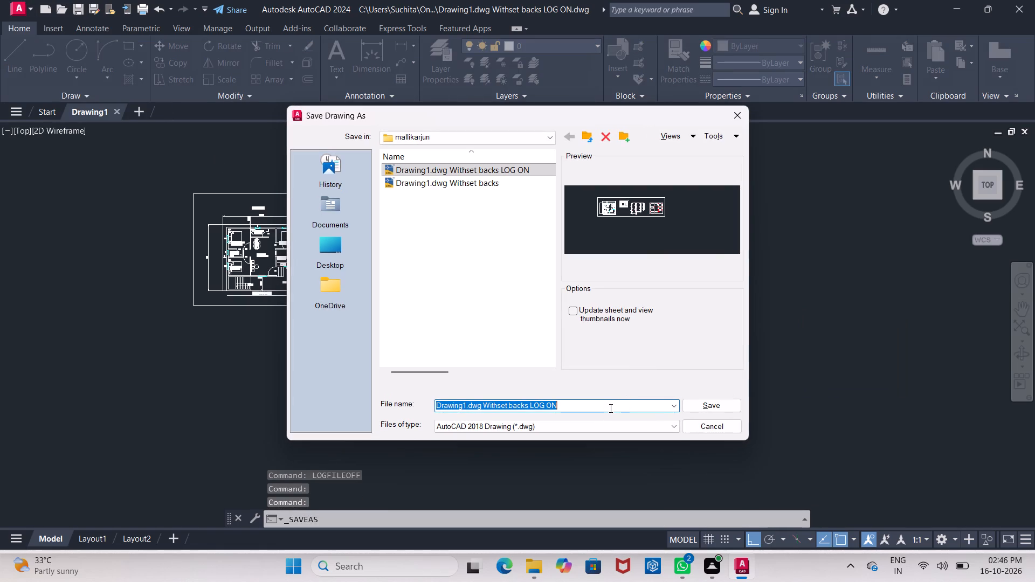
{"action": "left_click", "coordinate": [611, 408]}
{"action": "key", "text": "BackSpace"}
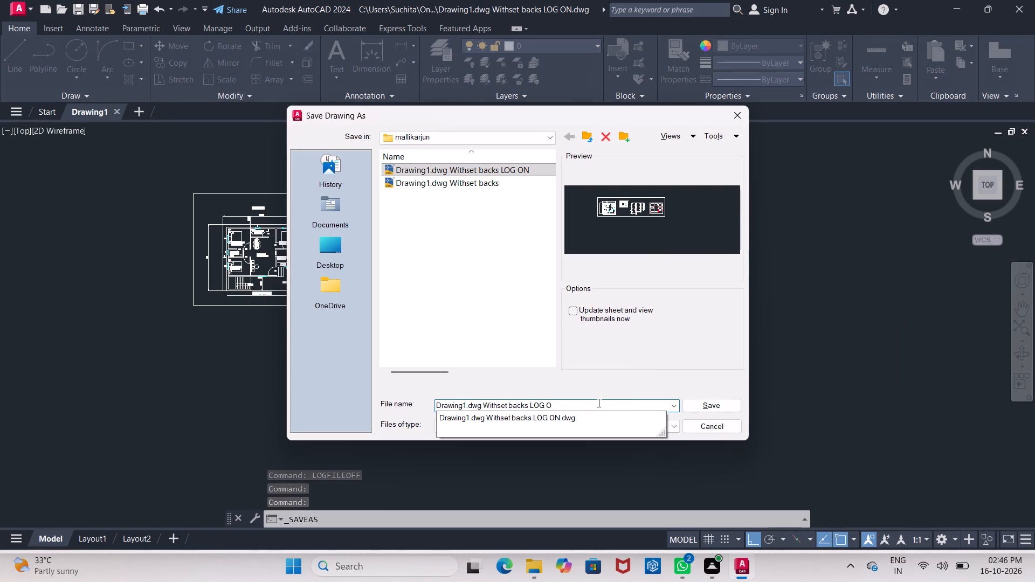
{"action": "type", "text": "FF"}
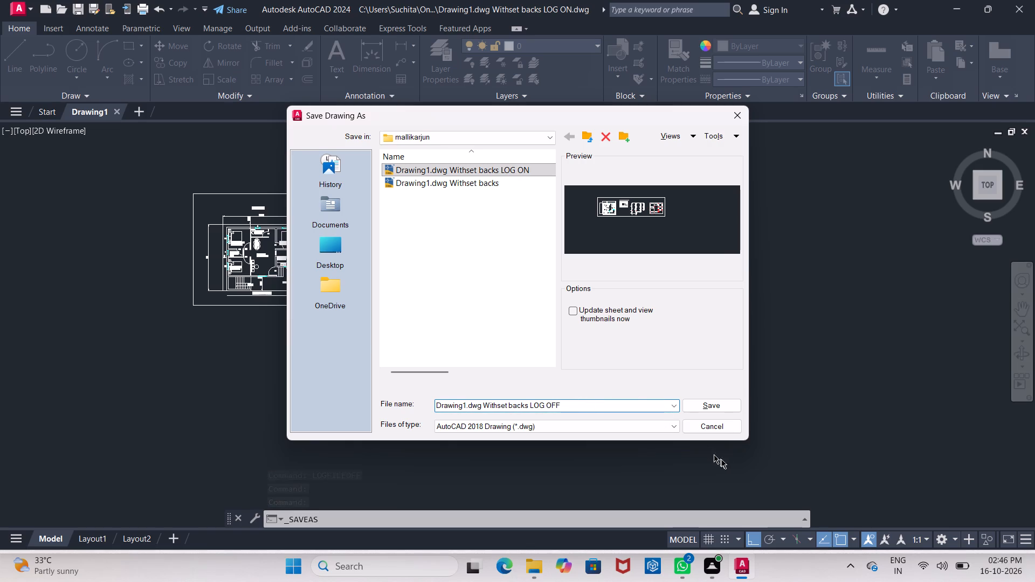
{"action": "left_click", "coordinate": [710, 408]}
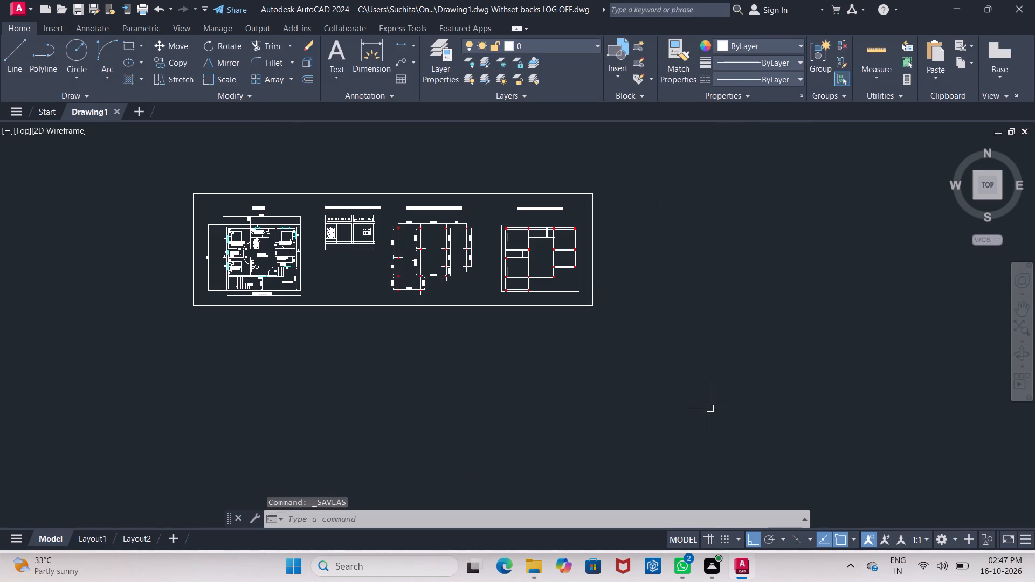
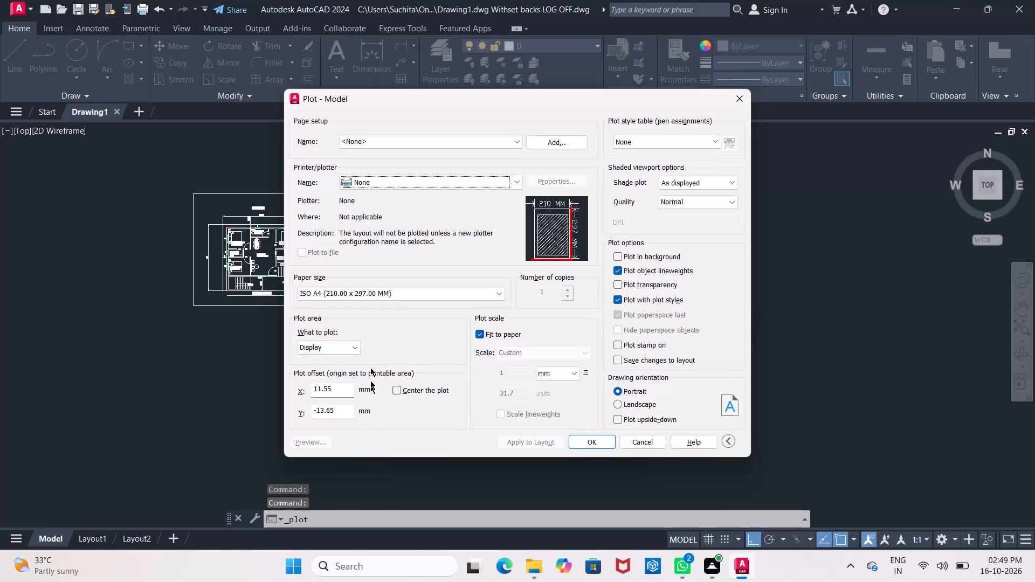
Configure a centred plot with the DWG To PDF.pc3 plotter and a window around the outer frame enclosing all four drawings.
{"action": "left_click", "coordinate": [515, 176]}
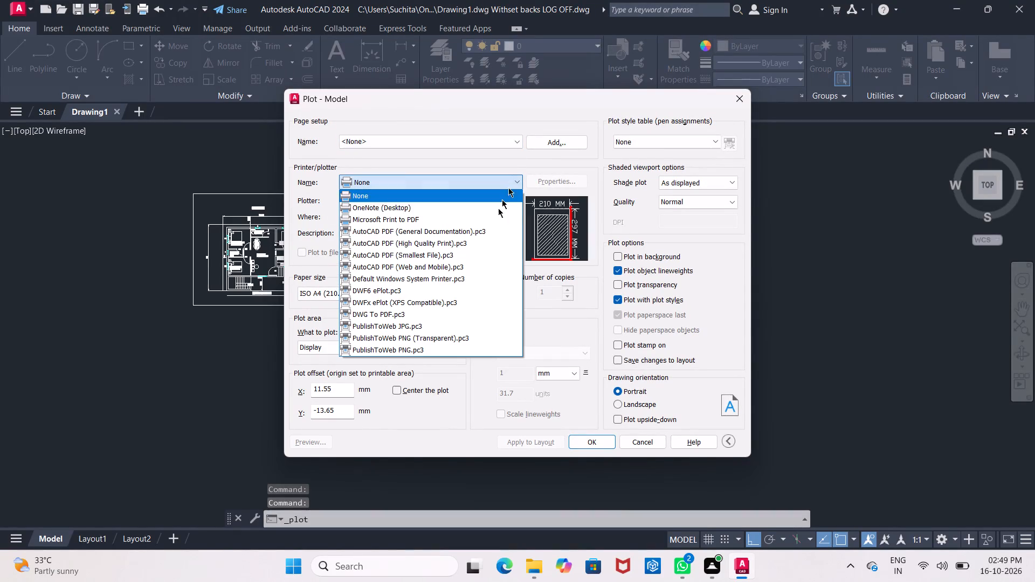
{"action": "left_click", "coordinate": [472, 309]}
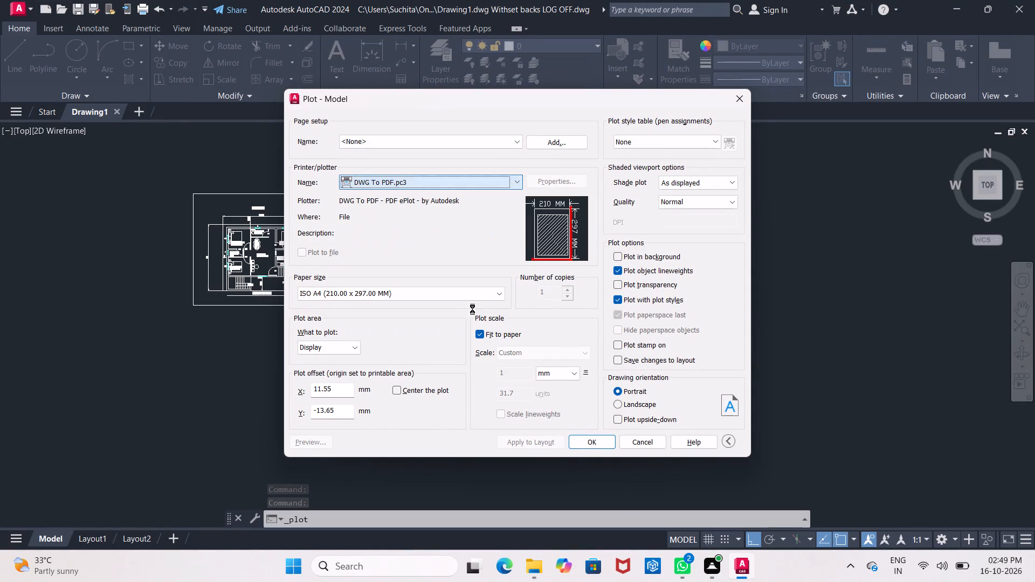
{"action": "left_click", "coordinate": [347, 348]}
{"action": "left_click", "coordinate": [352, 390]}
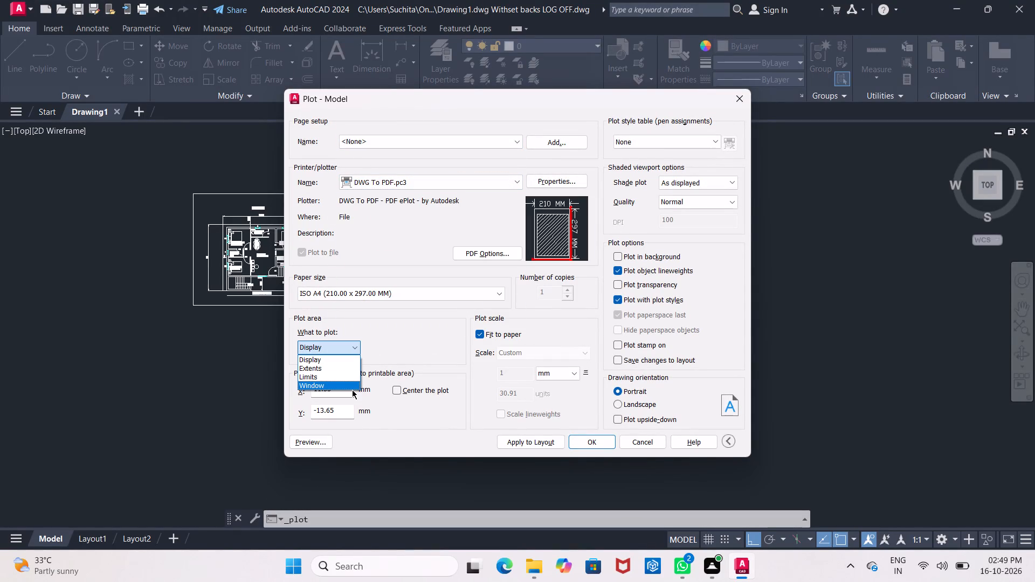
{"action": "left_click", "coordinate": [351, 386]}
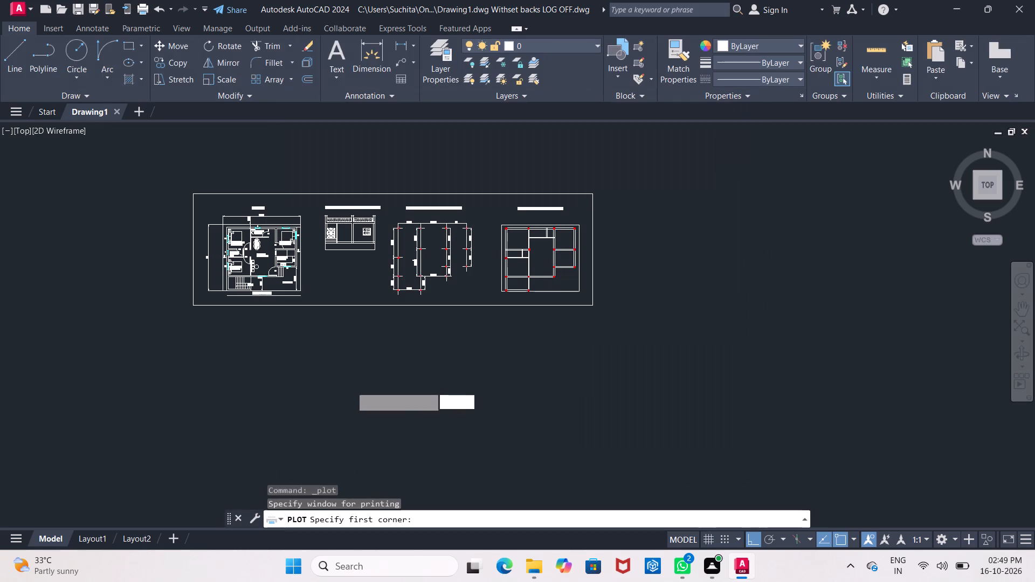
{"action": "left_click", "coordinate": [195, 195]}
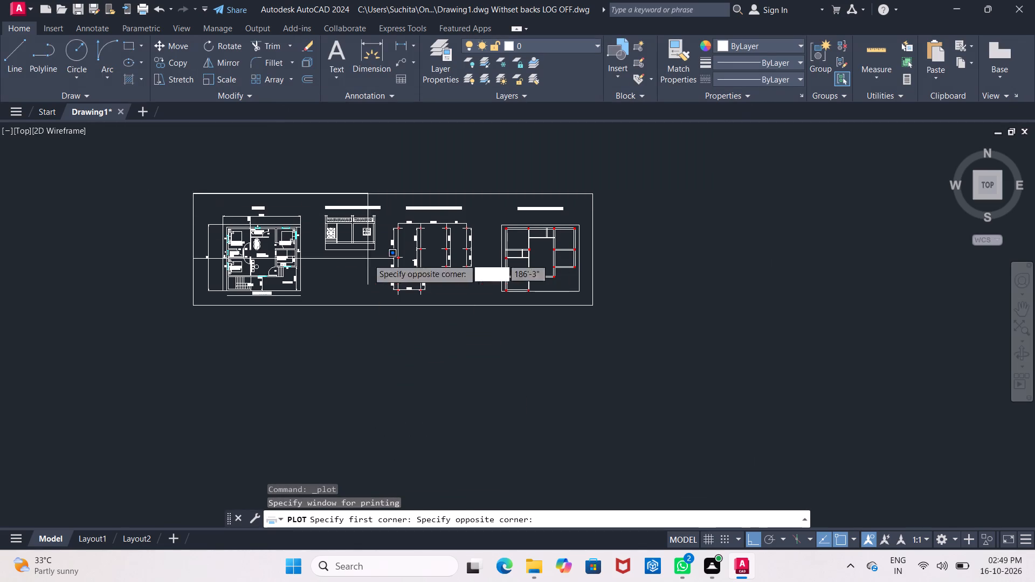
{"action": "left_click", "coordinate": [595, 308]}
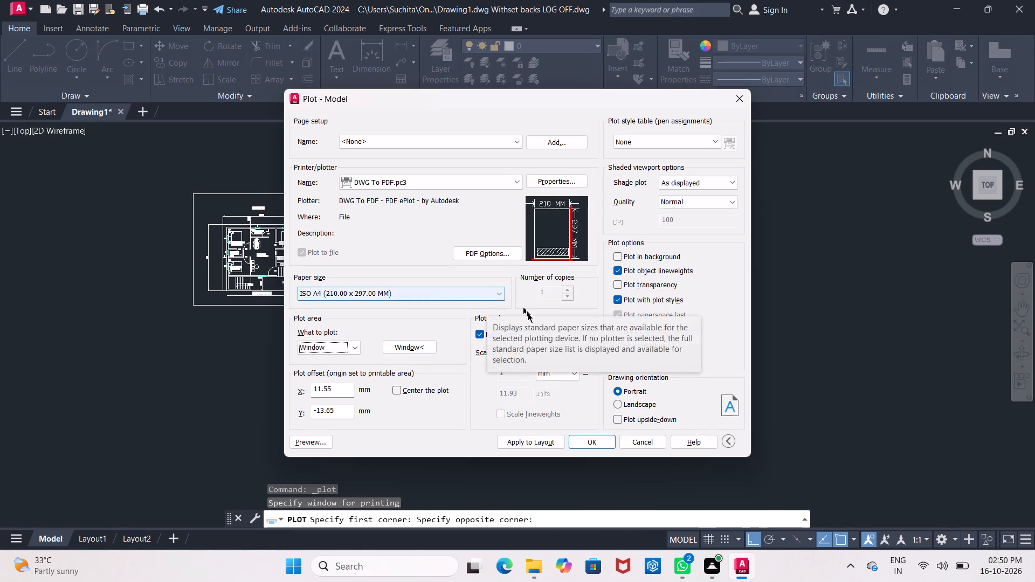
{"action": "left_click", "coordinate": [396, 386]}
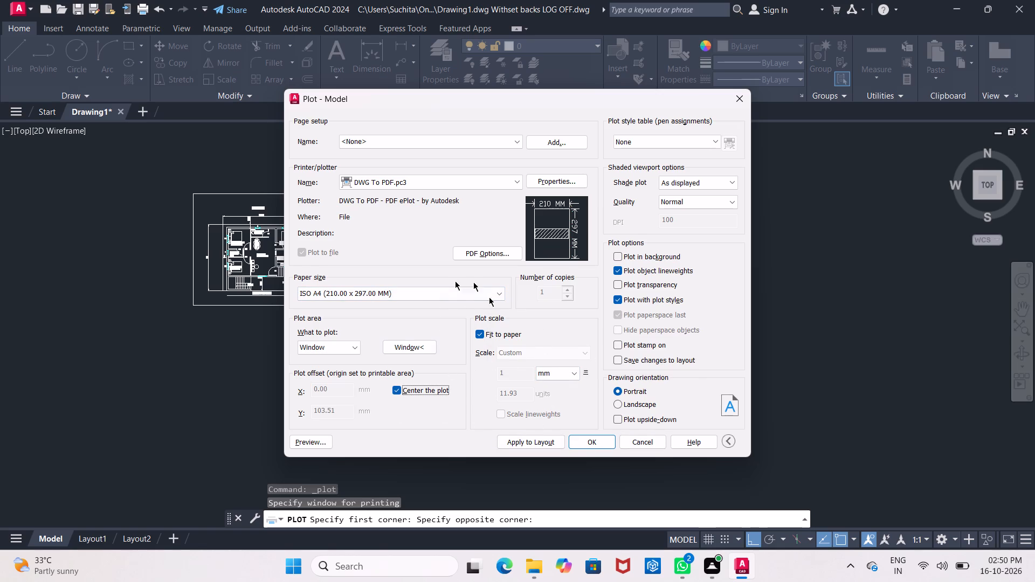
Preview the plot and examine the floor plan, elevation and column layout on the sheet, then close the preview.
{"action": "left_click", "coordinate": [306, 439]}
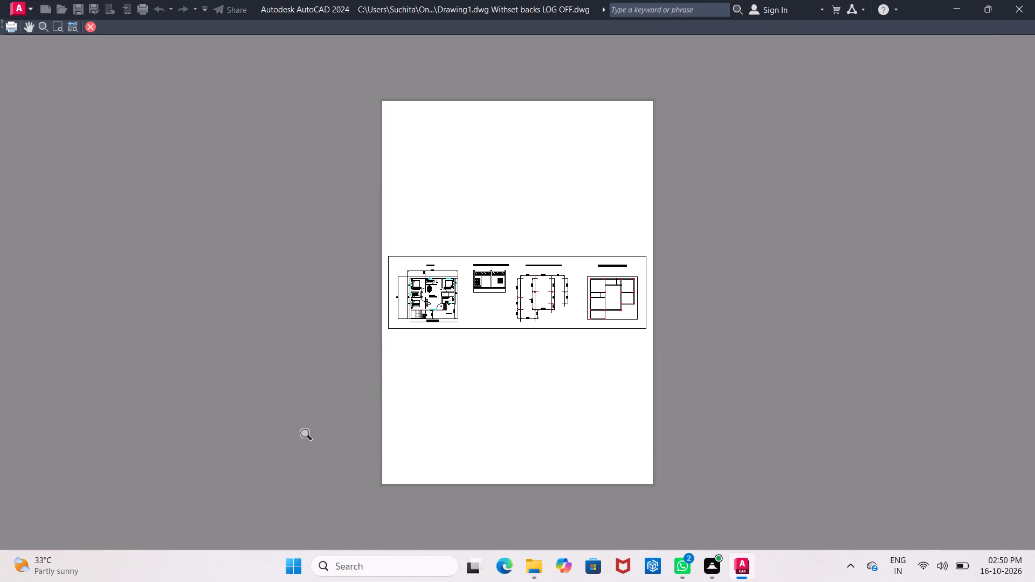
{"action": "scroll", "coordinate": [460, 320], "scroll_direction": "up", "scroll_amount": 4}
{"action": "middle_click_drag", "start_coordinate": [487, 312], "coordinate": [462, 330]}
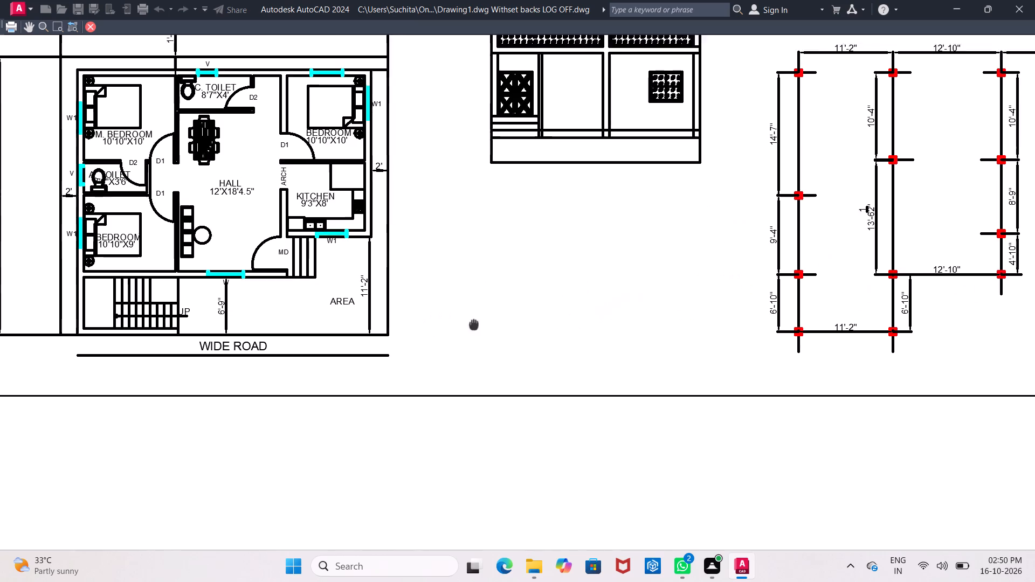
{"action": "middle_click_drag", "start_coordinate": [462, 330], "coordinate": [426, 349]}
{"action": "scroll", "coordinate": [426, 349], "scroll_direction": "up", "scroll_amount": 1}
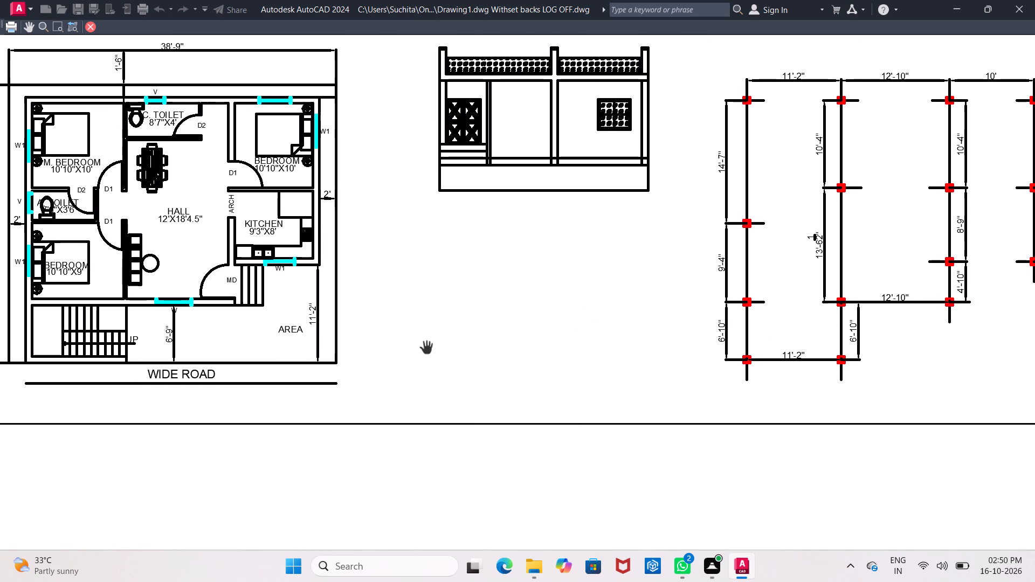
{"action": "scroll", "coordinate": [426, 349], "scroll_direction": "down", "scroll_amount": 1}
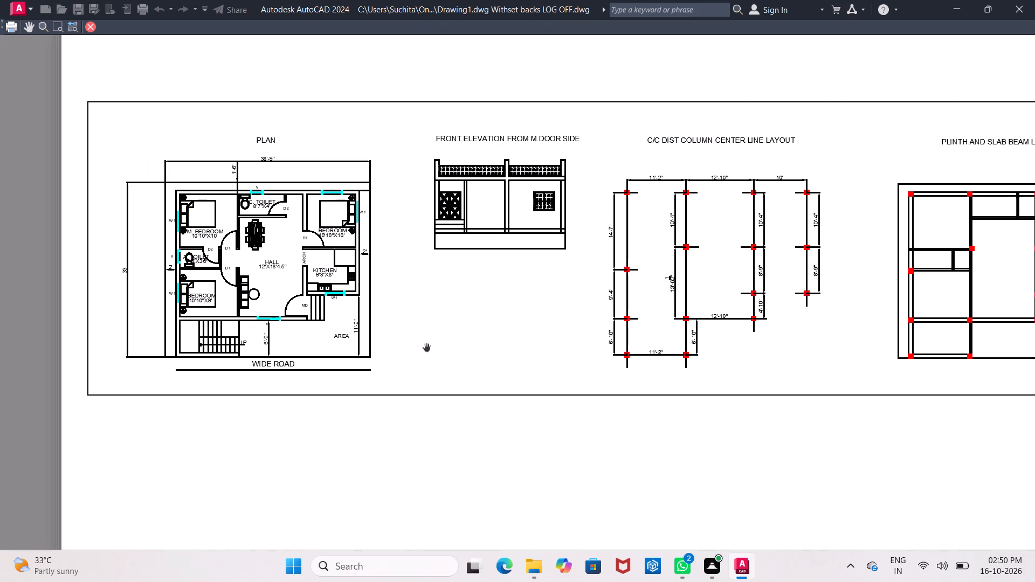
{"action": "scroll", "coordinate": [426, 349], "scroll_direction": "down", "scroll_amount": 5}
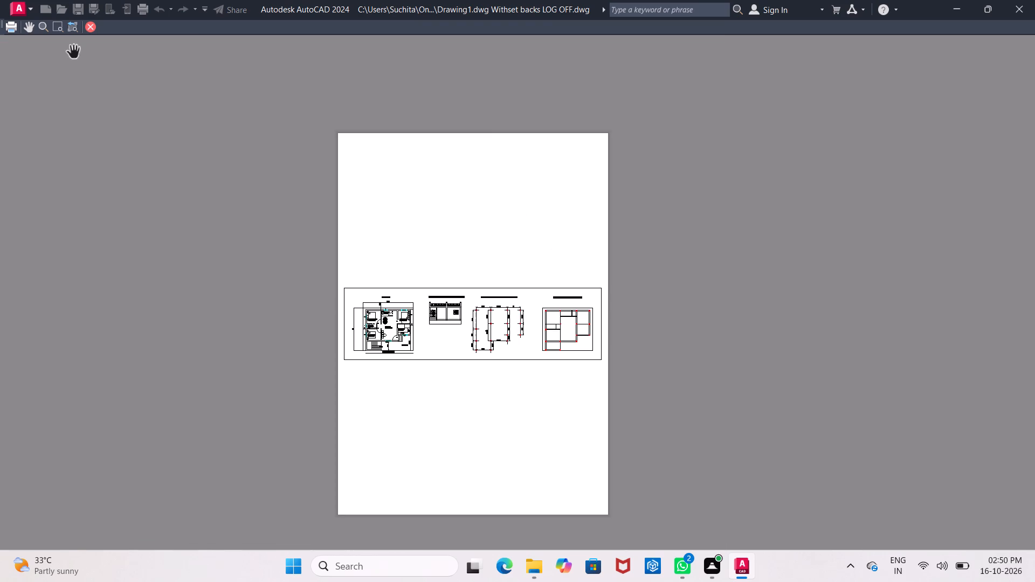
{"action": "left_click", "coordinate": [92, 25]}
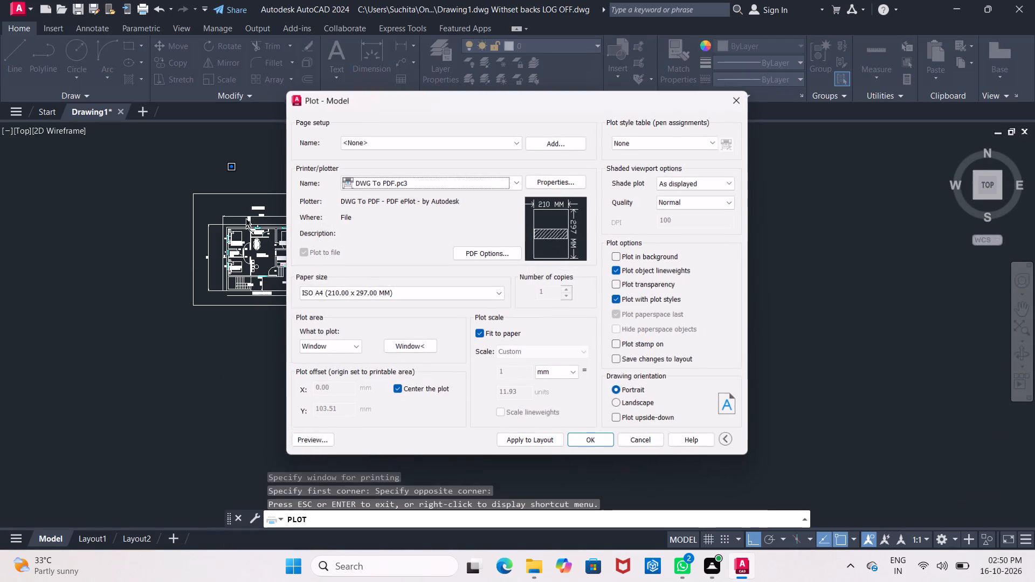
Plot the sheet to a PDF named "Drawing1.dwg Withset backs -Model.pdf" in the mallikarjun folder on the Desktop.
{"action": "left_click", "coordinate": [599, 442]}
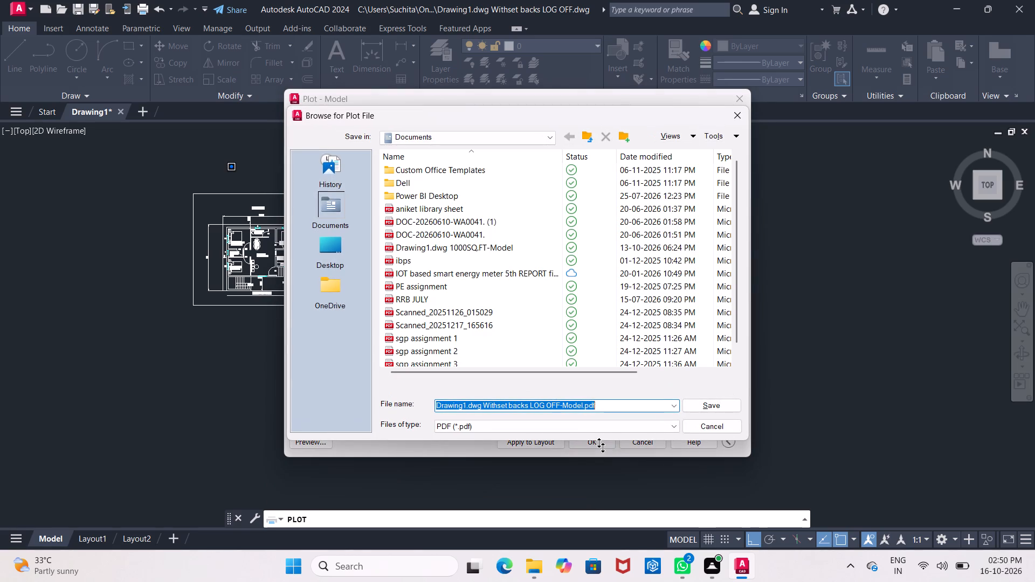
{"action": "left_click", "coordinate": [583, 406]}
{"action": "left_click", "coordinate": [558, 405]}
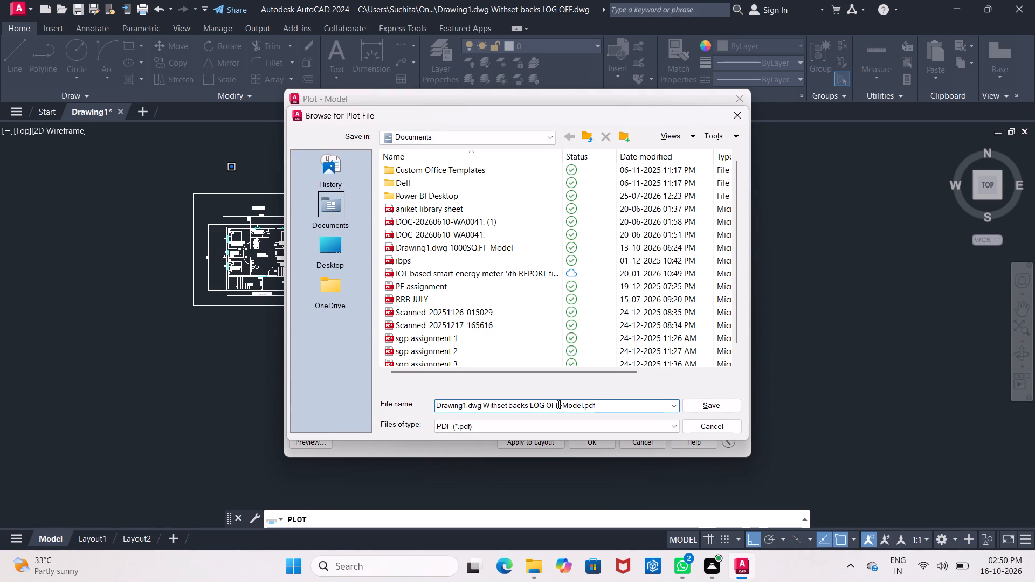
{"action": "key", "text": "BackSpace"}
{"action": "key", "text": "BackSpace"}
{"action": "key", "text": "BackSpace"}
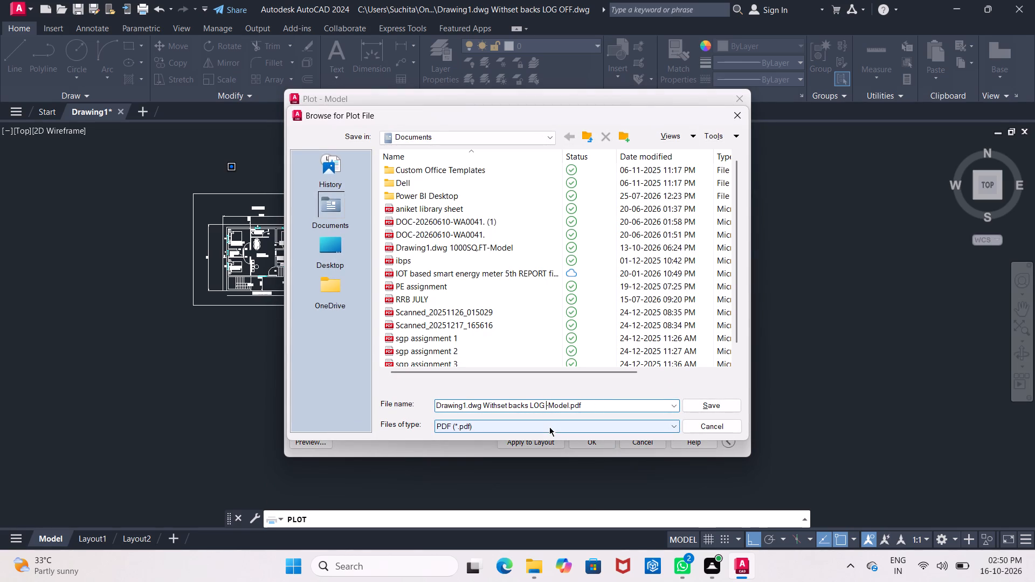
{"action": "key", "text": "BackSpace"}
{"action": "key", "text": "BackSpace"}
{"action": "key", "text": "BackSpace"}
{"action": "key", "text": "BackSpace"}
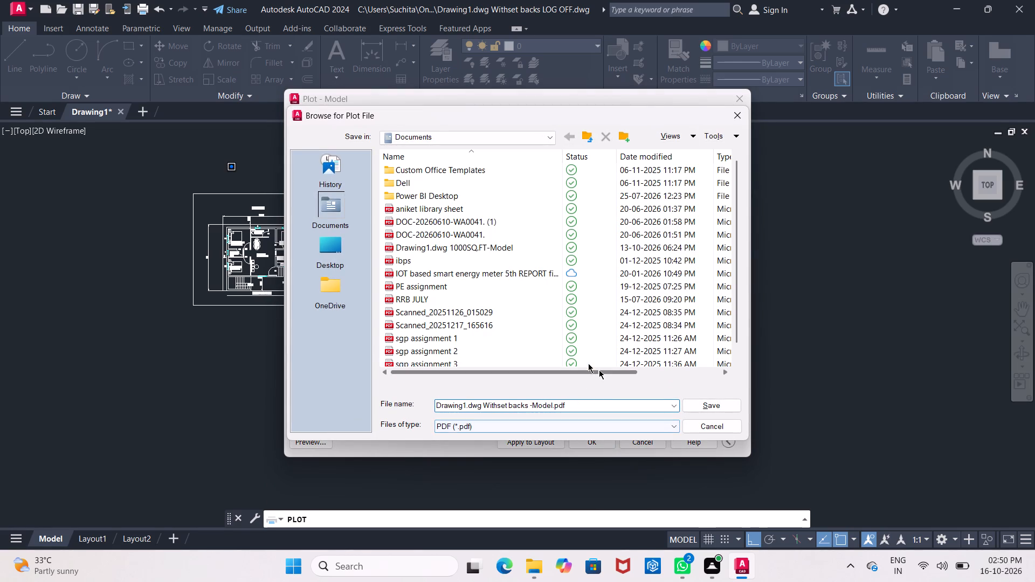
{"action": "left_click", "coordinate": [314, 251]}
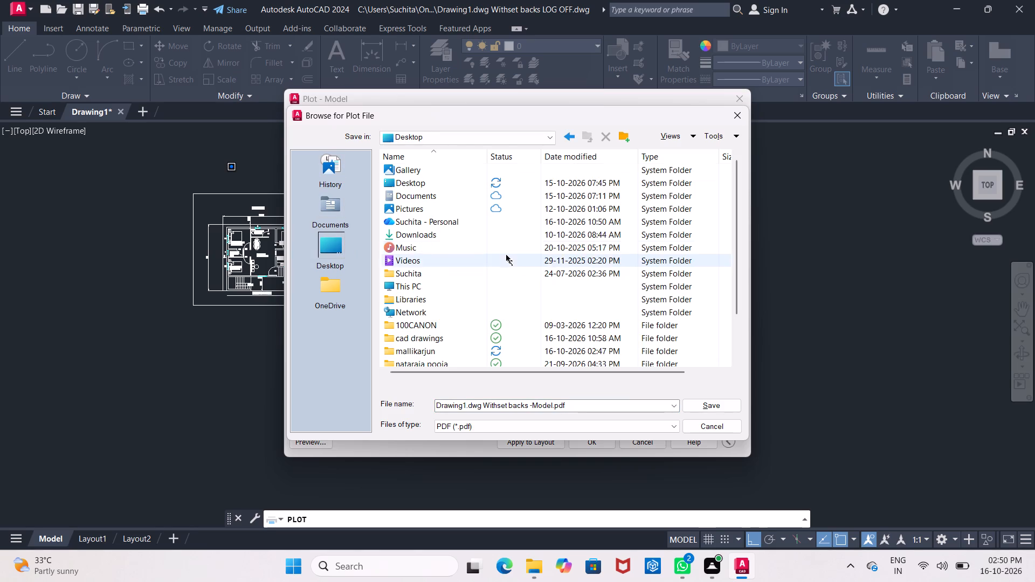
{"action": "double_click", "coordinate": [472, 356]}
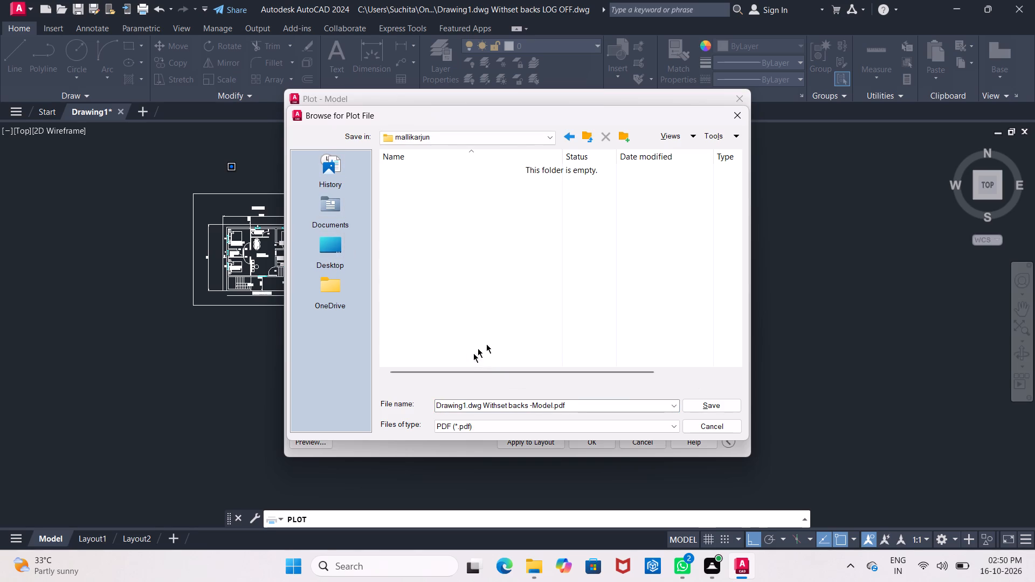
{"action": "left_click", "coordinate": [714, 406]}
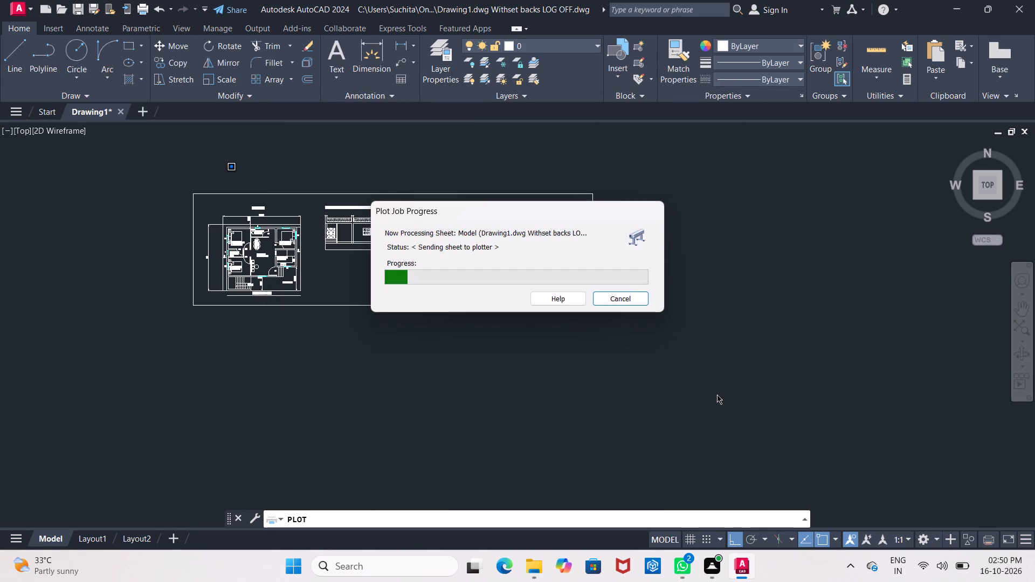
Close the PDF opened in Edge and quit AutoCAD without saving changes to the drawing.
{"action": "left_click", "coordinate": [1005, 13]}
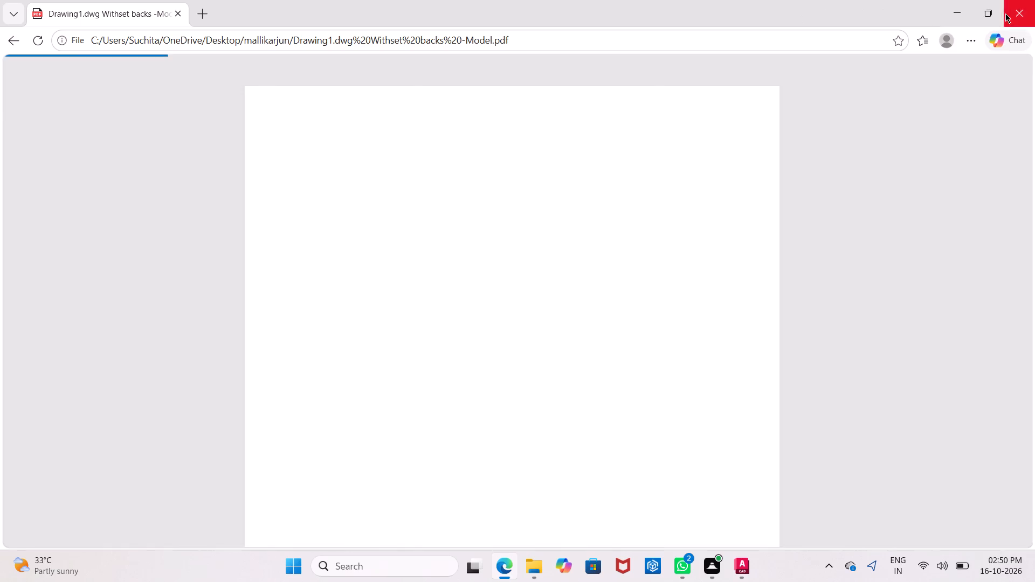
{"action": "left_click", "coordinate": [1016, 12]}
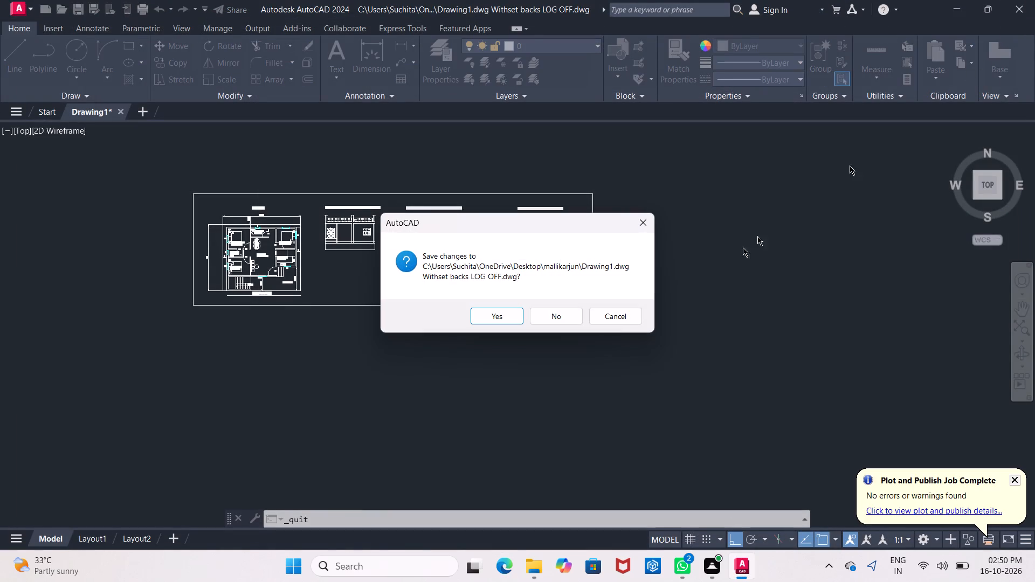
{"action": "left_click", "coordinate": [558, 318]}
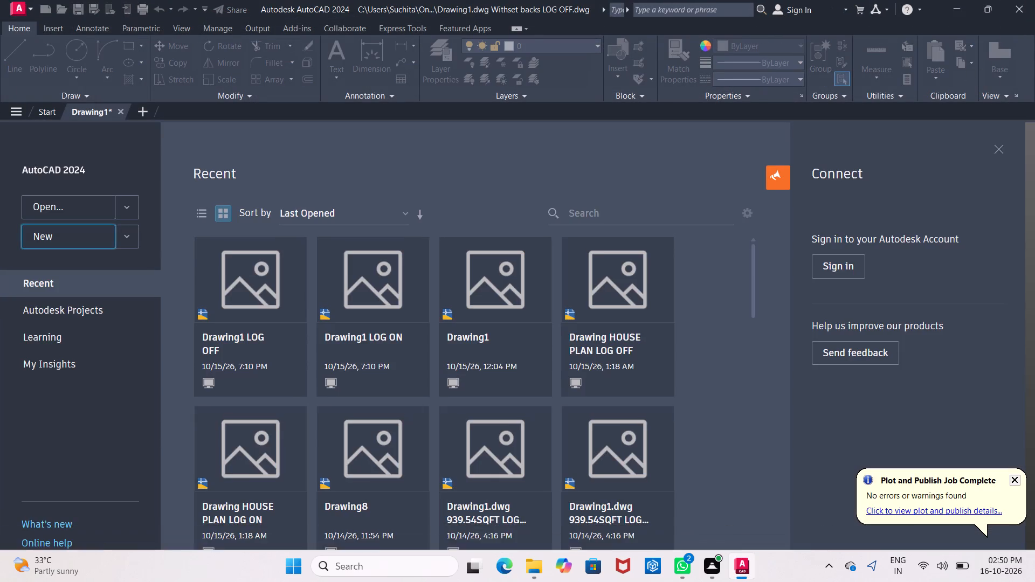